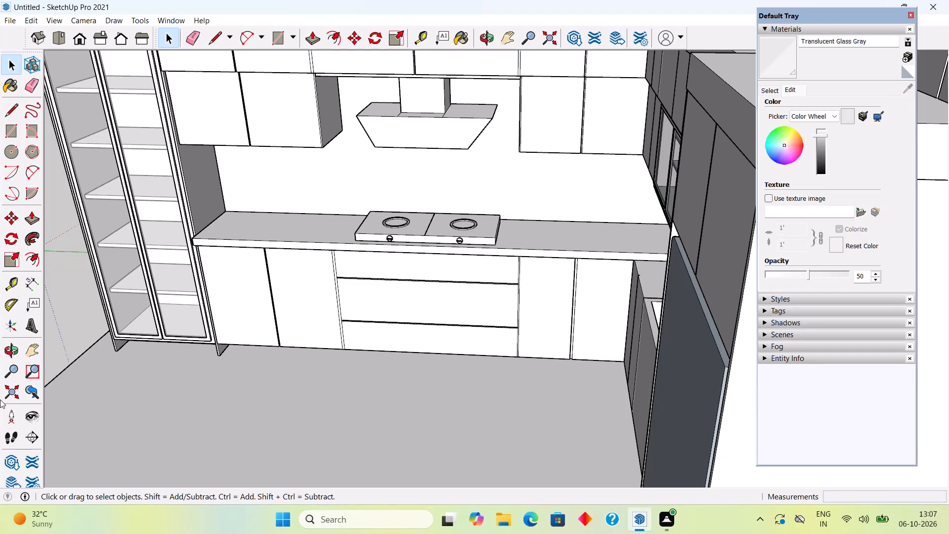
Examine the overall kitchen layout, including the tall cabinets, hob wall and refrigerator unit.
{"action": "scroll", "coordinate": [5, 302], "scroll_direction": "down", "scroll_amount": 1}
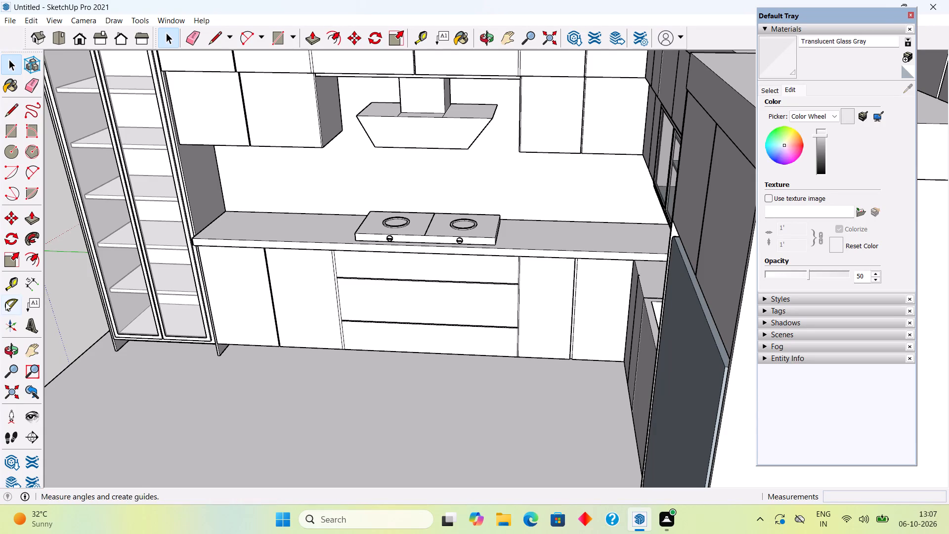
{"action": "scroll", "coordinate": [5, 302], "scroll_direction": "down", "scroll_amount": 3}
{"action": "scroll", "coordinate": [0, 197], "scroll_direction": "down", "scroll_amount": 1}
{"action": "scroll", "coordinate": [18, 246], "scroll_direction": "down", "scroll_amount": 1}
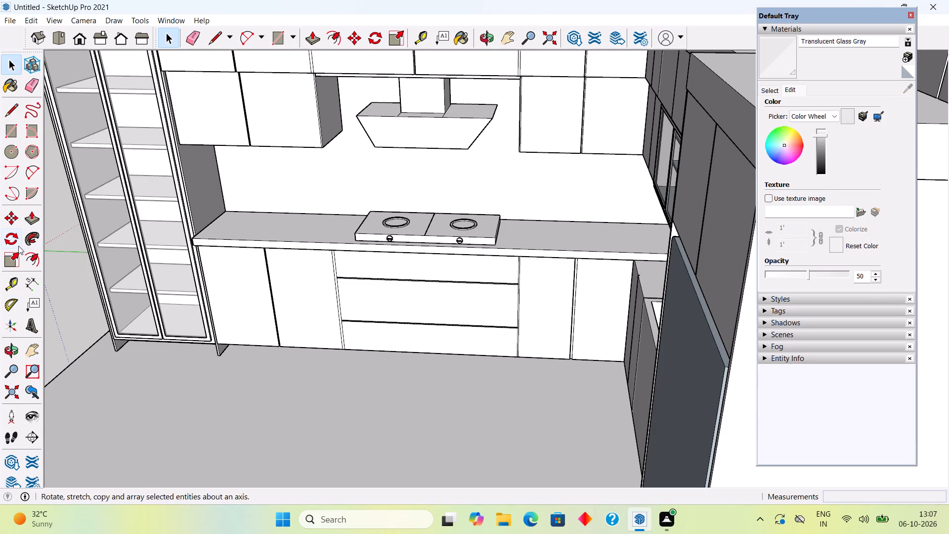
{"action": "scroll", "coordinate": [18, 246], "scroll_direction": "down", "scroll_amount": 3}
{"action": "scroll", "coordinate": [158, 414], "scroll_direction": "down", "scroll_amount": 4}
{"action": "scroll", "coordinate": [264, 317], "scroll_direction": "down", "scroll_amount": 5}
{"action": "middle_click_drag", "start_coordinate": [300, 320], "coordinate": [406, 301]}
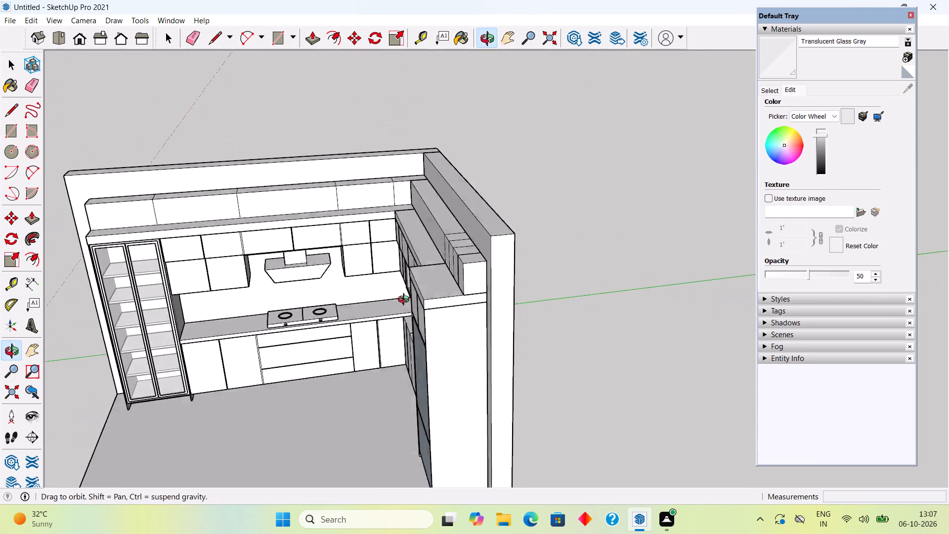
{"action": "middle_click_drag", "start_coordinate": [406, 301], "coordinate": [436, 274]}
{"action": "scroll", "coordinate": [452, 265], "scroll_direction": "down", "scroll_amount": 3}
{"action": "scroll", "coordinate": [426, 358], "scroll_direction": "up", "scroll_amount": 1}
{"action": "scroll", "coordinate": [426, 358], "scroll_direction": "down", "scroll_amount": 2}
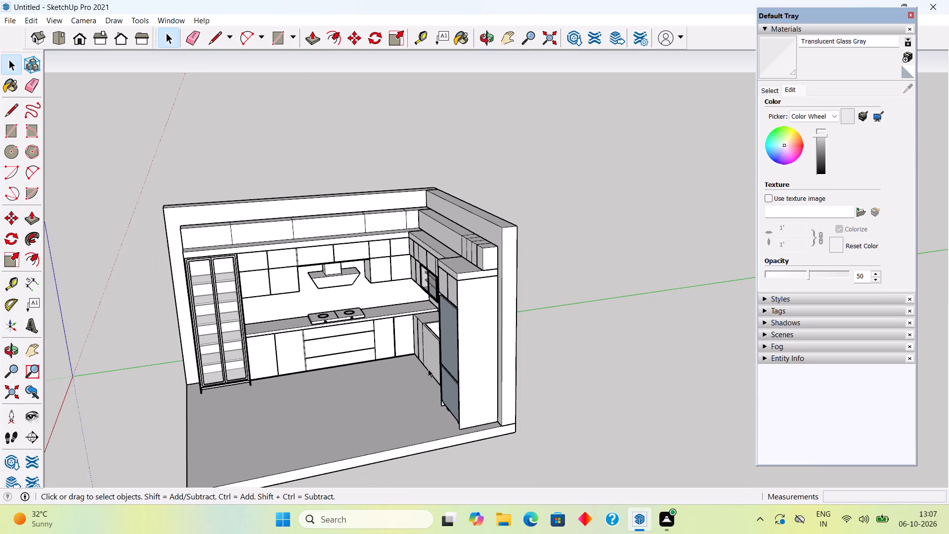
{"action": "scroll", "coordinate": [415, 364], "scroll_direction": "up", "scroll_amount": 2}
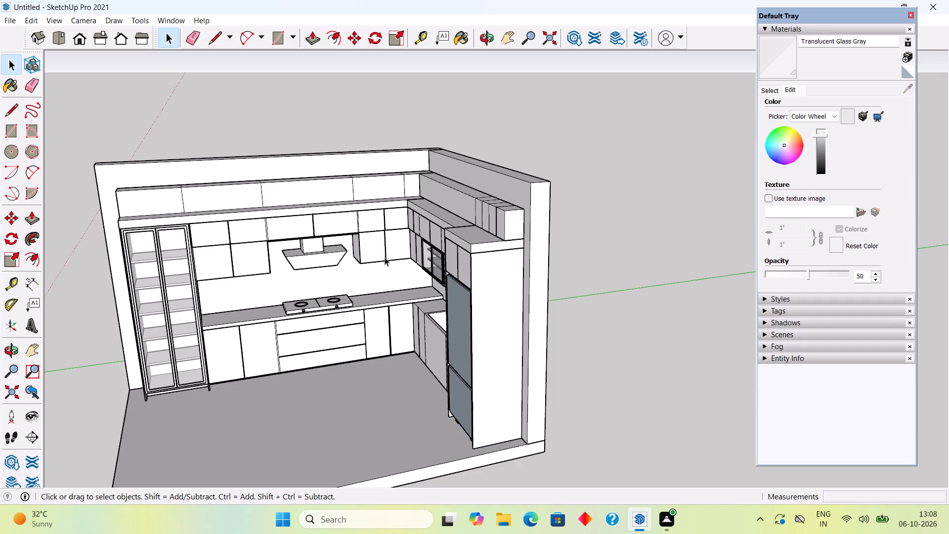
{"action": "scroll", "coordinate": [302, 226], "scroll_direction": "down", "scroll_amount": 4}
{"action": "scroll", "coordinate": [407, 303], "scroll_direction": "up", "scroll_amount": 1}
{"action": "middle_click_drag", "start_coordinate": [421, 306], "coordinate": [425, 306]}
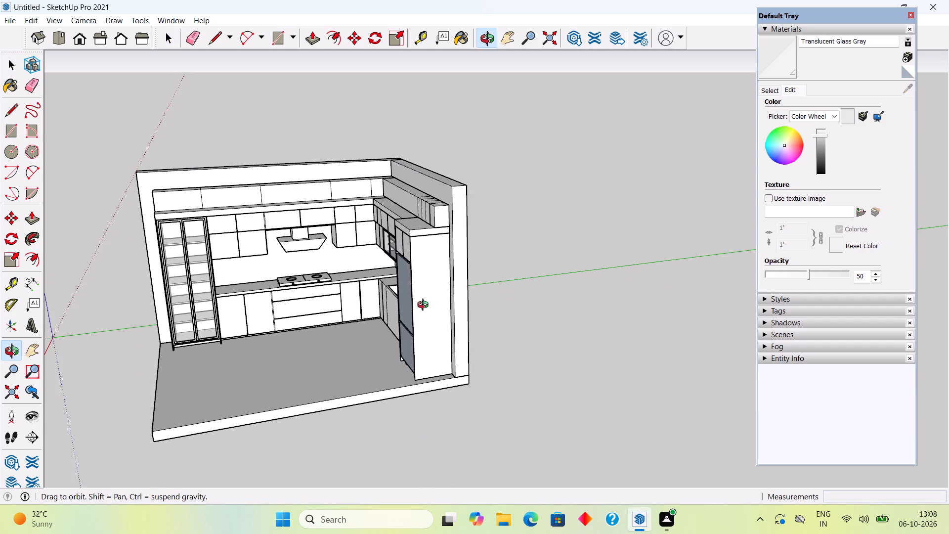
{"action": "middle_click_drag", "start_coordinate": [425, 306], "coordinate": [511, 290]}
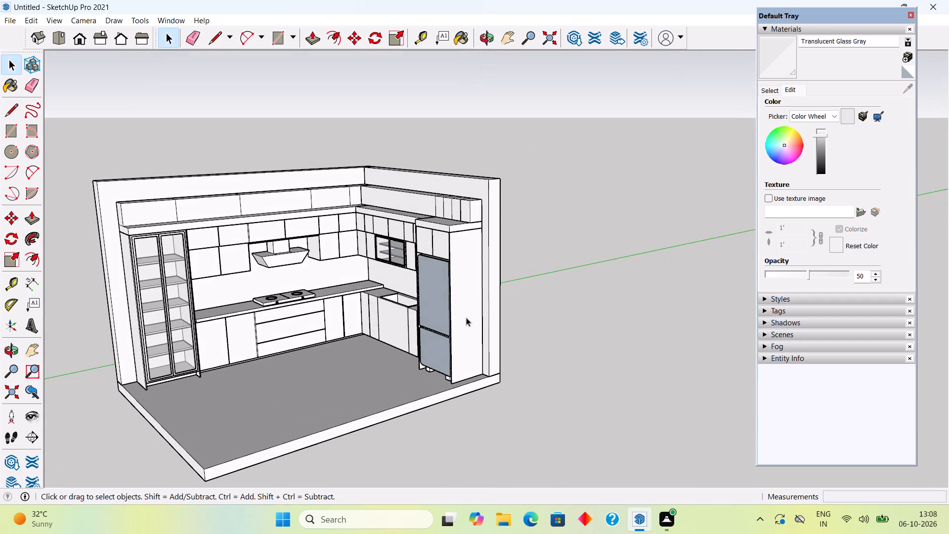
Inside the refrigerator group, draw a vertical rectangle about 1' 5/8" by 5 11/16" on the upper door, and leave the group.
{"action": "scroll", "coordinate": [447, 324], "scroll_direction": "up", "scroll_amount": 7}
{"action": "middle_click_drag", "start_coordinate": [493, 249], "coordinate": [878, 337]}
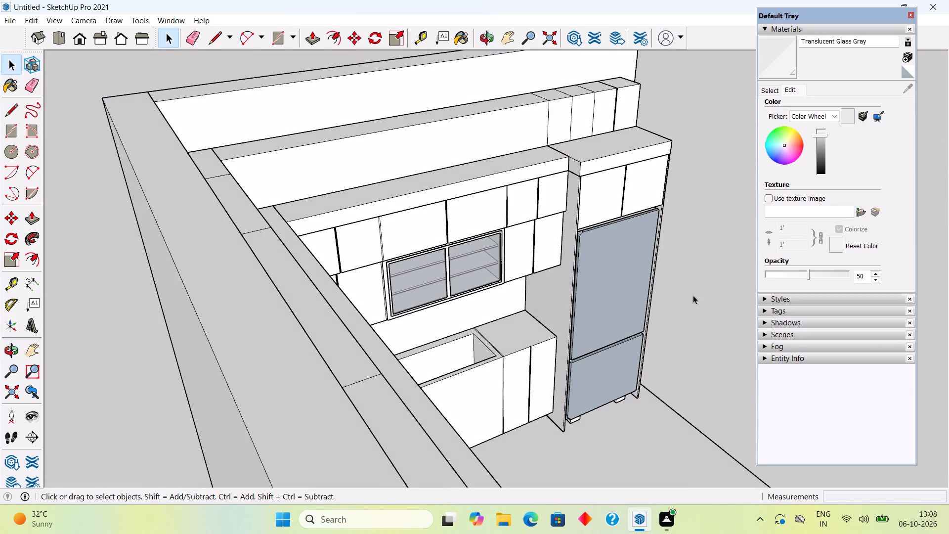
{"action": "middle_click_drag", "start_coordinate": [639, 294], "coordinate": [534, 256]}
{"action": "triple_click", "coordinate": [622, 302]}
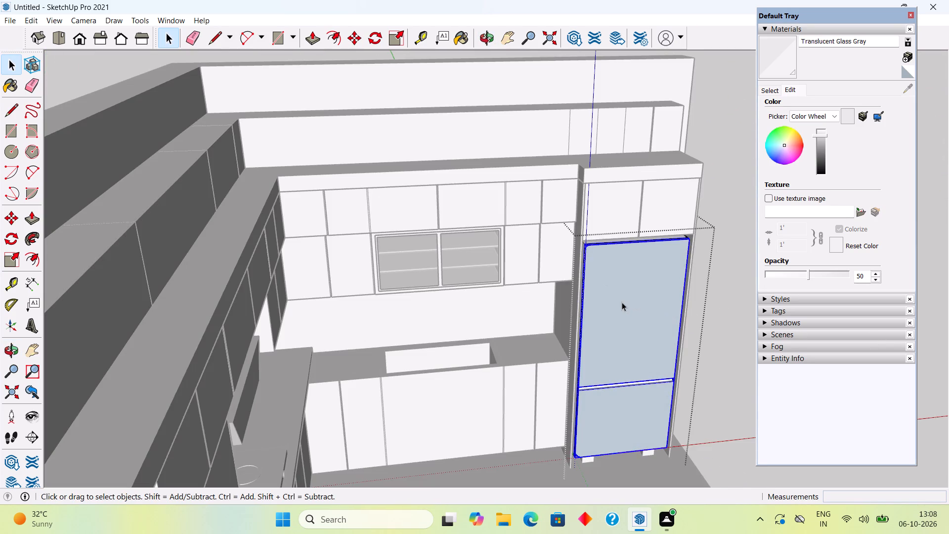
{"action": "scroll", "coordinate": [622, 302], "scroll_direction": "up", "scroll_amount": 11}
{"action": "left_click", "coordinate": [633, 296]}
{"action": "middle_click_drag", "start_coordinate": [628, 281], "coordinate": [579, 153]}
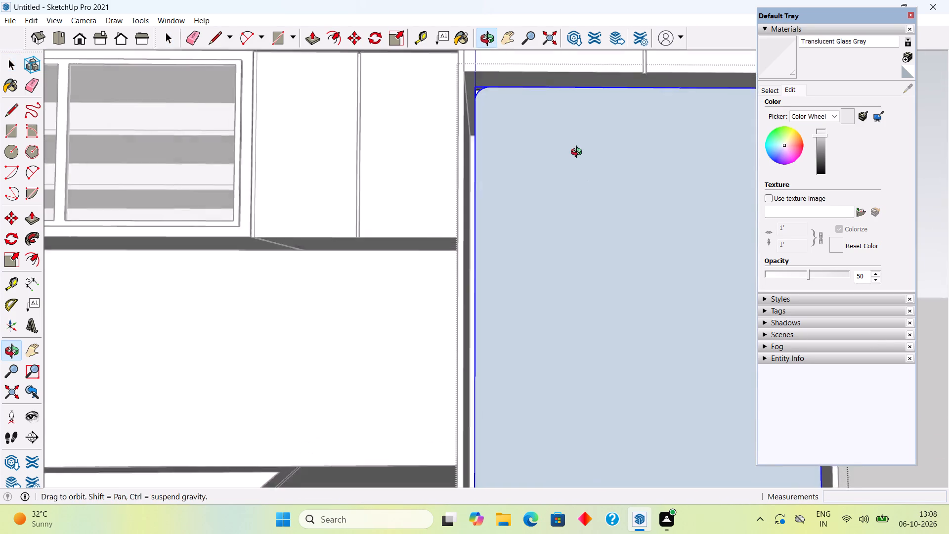
{"action": "middle_click_drag", "start_coordinate": [579, 153], "coordinate": [575, 147]}
{"action": "triple_click", "coordinate": [591, 213]}
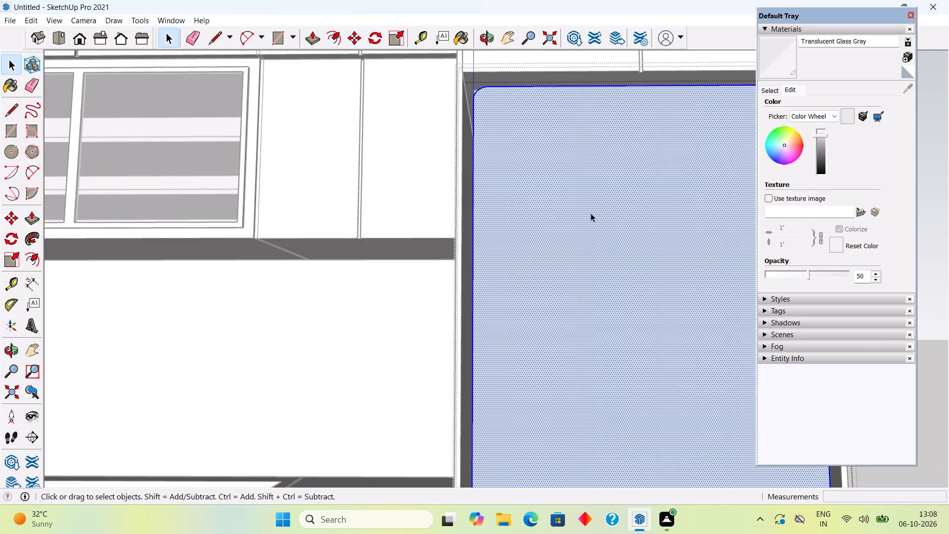
{"action": "key", "text": "r"}
{"action": "left_click", "coordinate": [617, 171]}
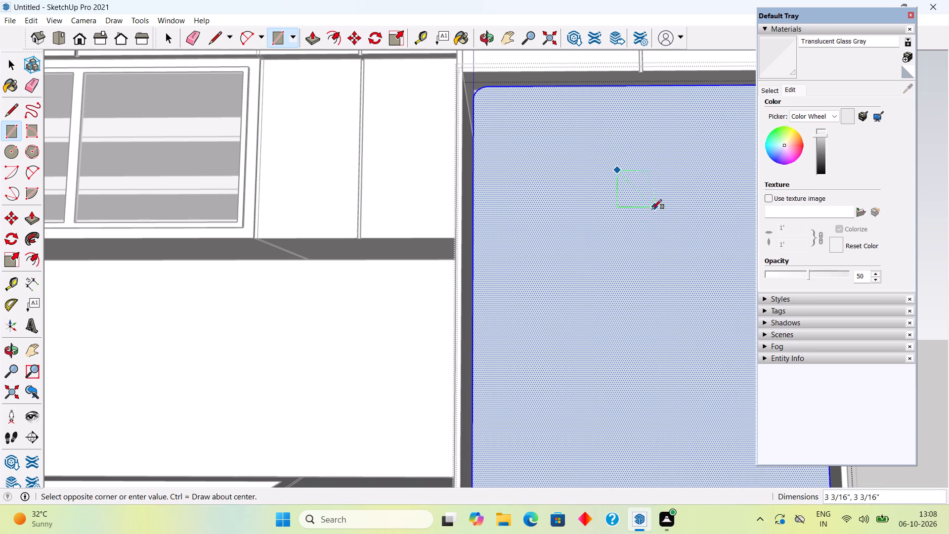
{"action": "left_click", "coordinate": [685, 315]}
{"action": "scroll", "coordinate": [676, 302], "scroll_direction": "down", "scroll_amount": 15}
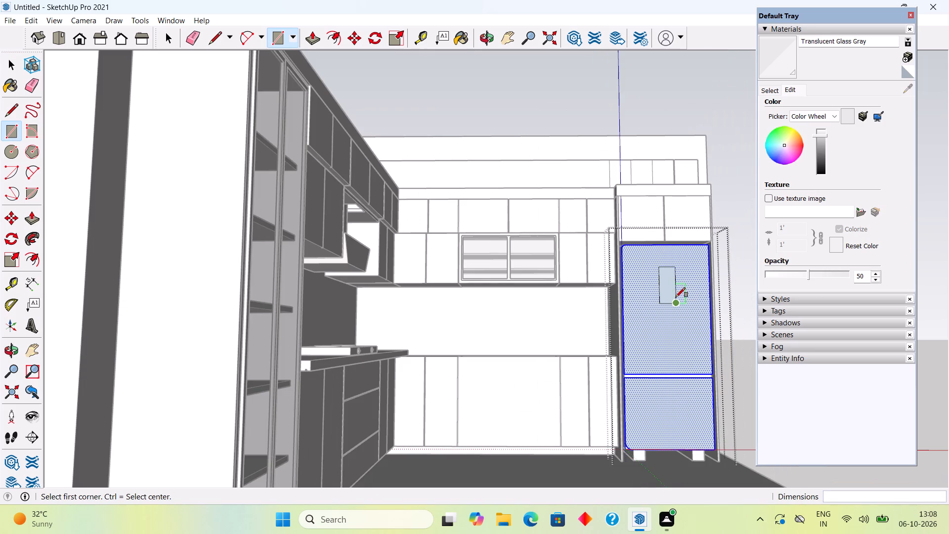
{"action": "key", "text": "space"}
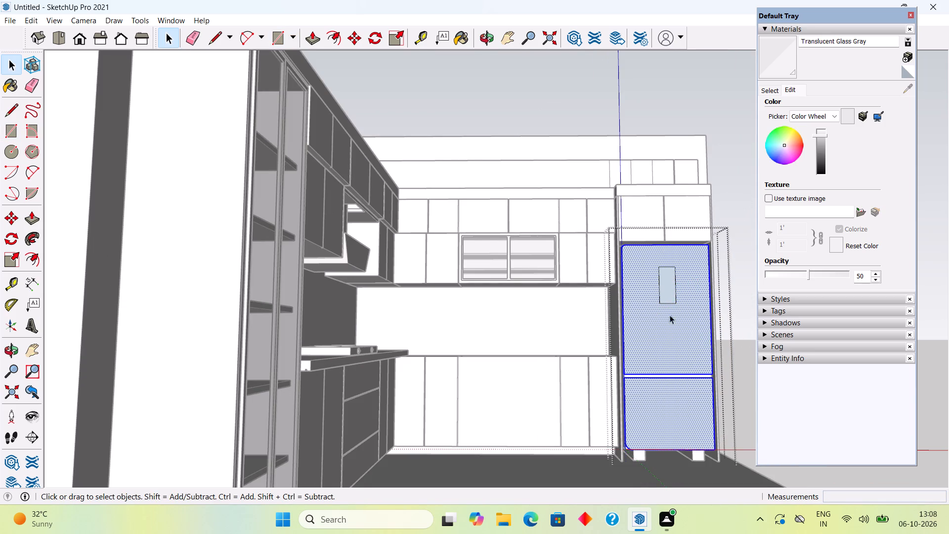
{"action": "left_click", "coordinate": [730, 156]}
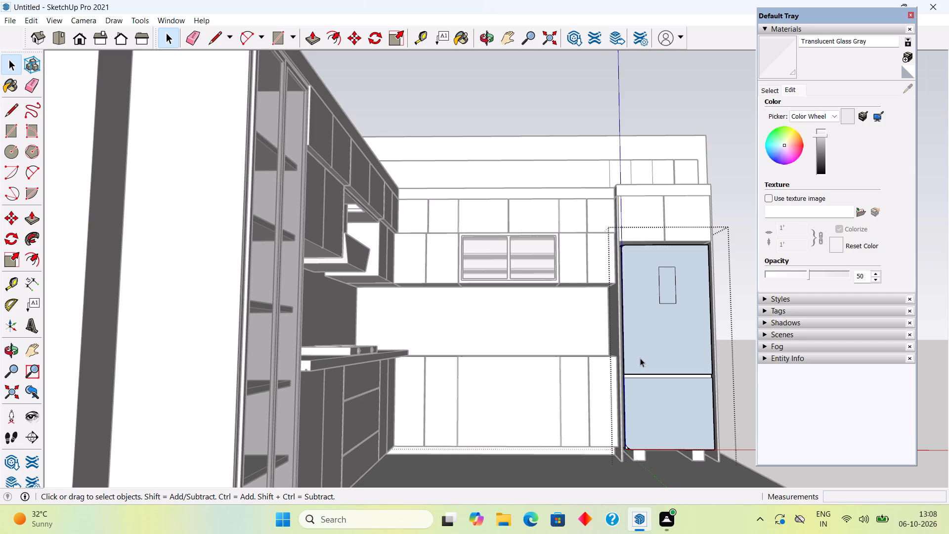
{"action": "scroll", "coordinate": [638, 329], "scroll_direction": "up", "scroll_amount": 4}
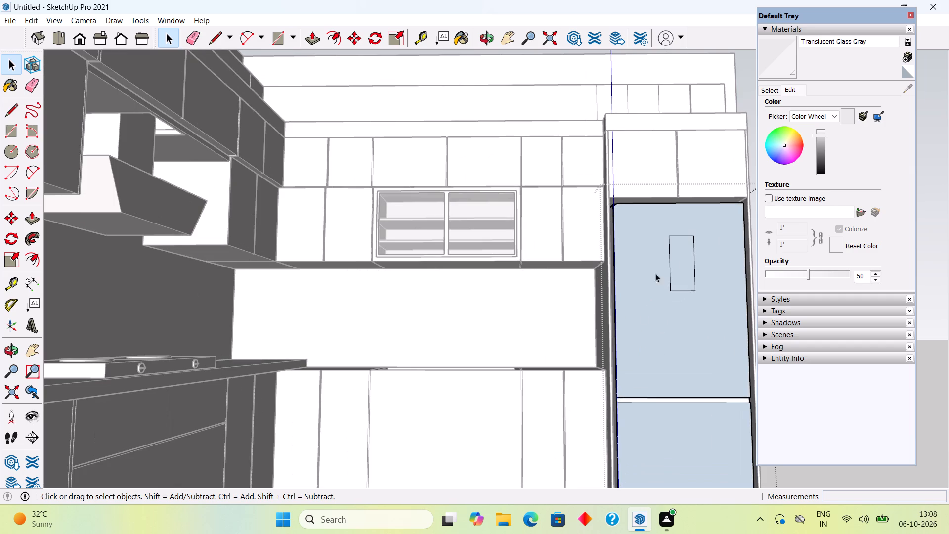
{"action": "scroll", "coordinate": [608, 164], "scroll_direction": "down", "scroll_amount": 5}
{"action": "left_click", "coordinate": [732, 120]}
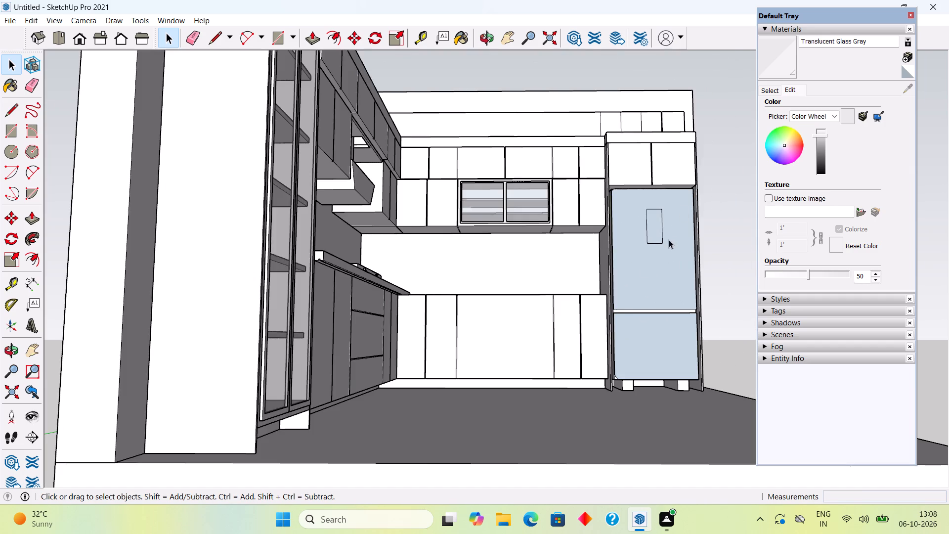
Draw a narrow vertical handle rectangle about 2 7/8" by 2' 1 1/2" near the sink-side edge of the upper refrigerator door.
{"action": "scroll", "coordinate": [608, 311], "scroll_direction": "up", "scroll_amount": 4}
{"action": "middle_click_drag", "start_coordinate": [616, 243], "coordinate": [642, 315]}
{"action": "scroll", "coordinate": [626, 279], "scroll_direction": "up", "scroll_amount": 5}
{"action": "middle_click_drag", "start_coordinate": [626, 276], "coordinate": [639, 286]}
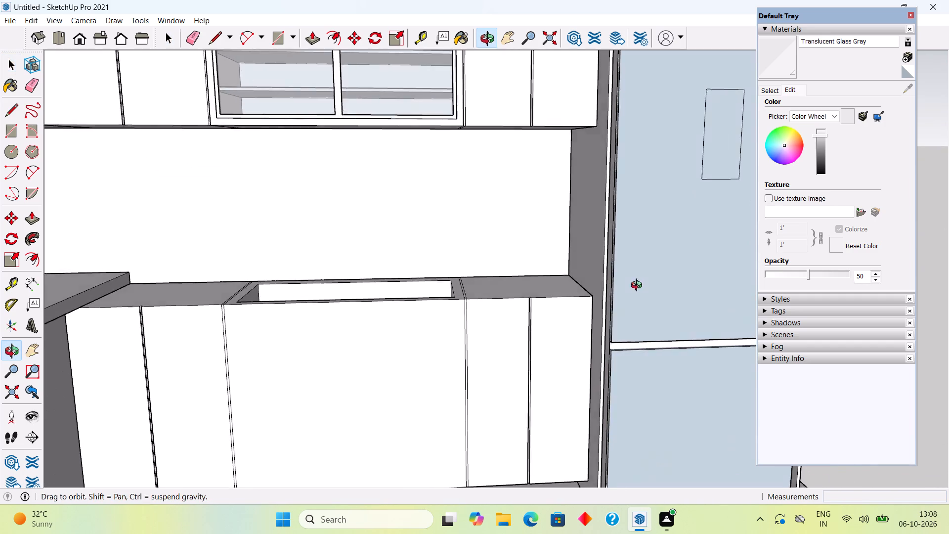
{"action": "middle_click_drag", "start_coordinate": [639, 286], "coordinate": [672, 337]}
{"action": "key", "text": "r"}
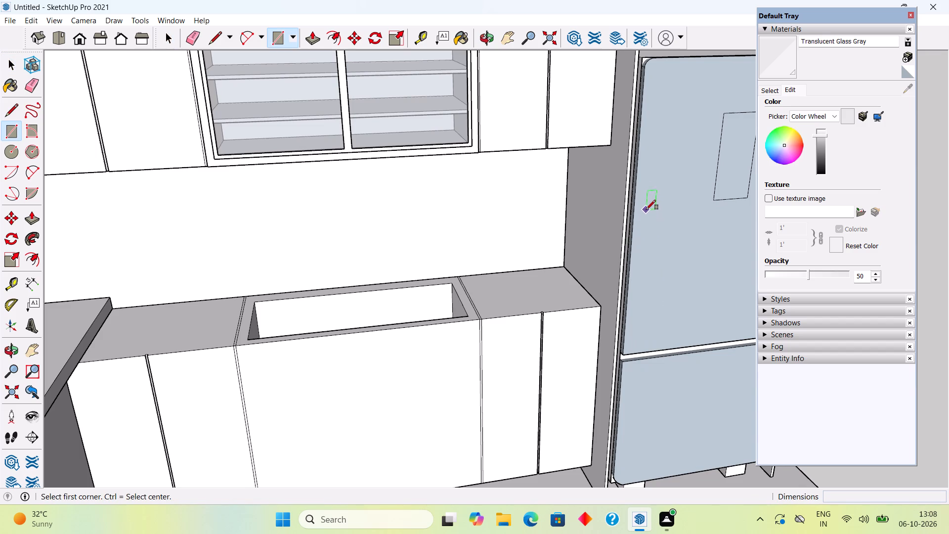
{"action": "left_click", "coordinate": [647, 196]}
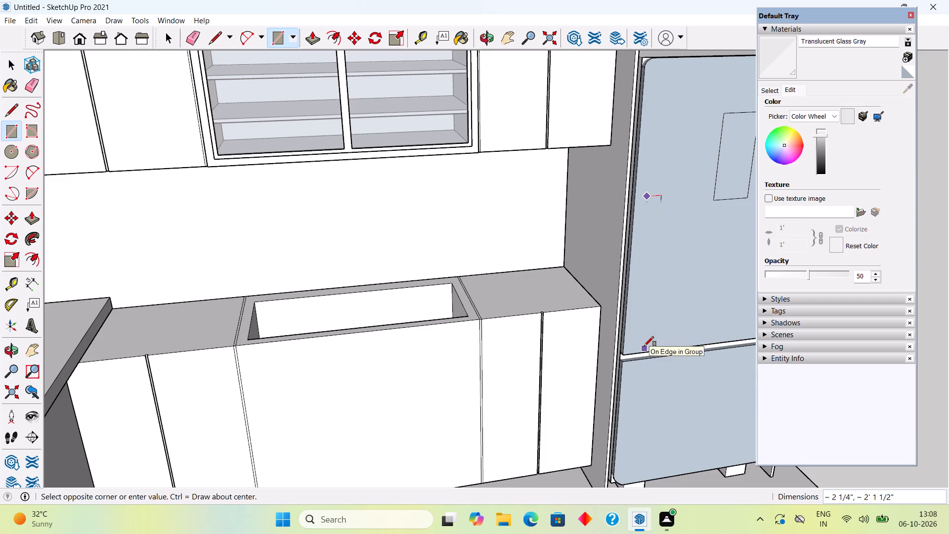
{"action": "left_click", "coordinate": [647, 345]}
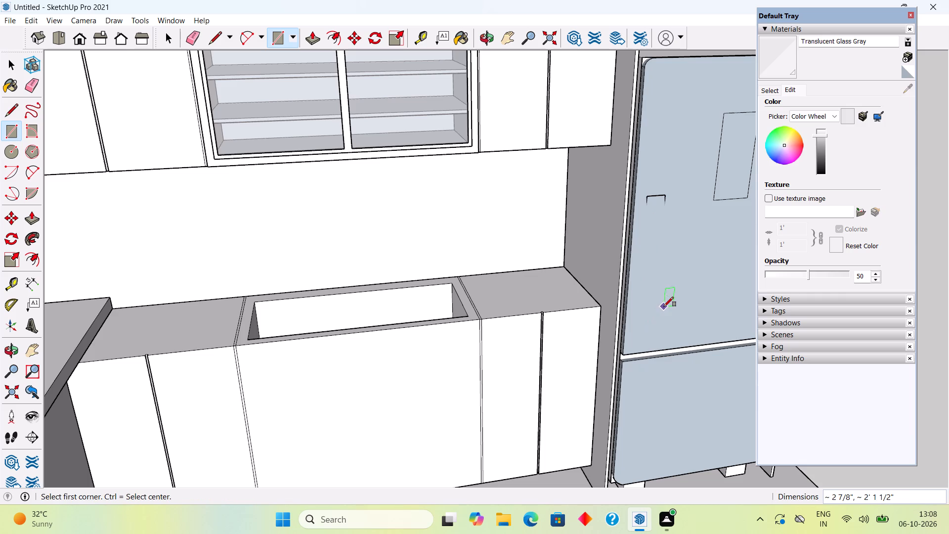
Extrude the narrow handle rectangle 3.5" outward from the upper refrigerator door.
{"action": "middle_click_drag", "start_coordinate": [630, 276], "coordinate": [325, 229]}
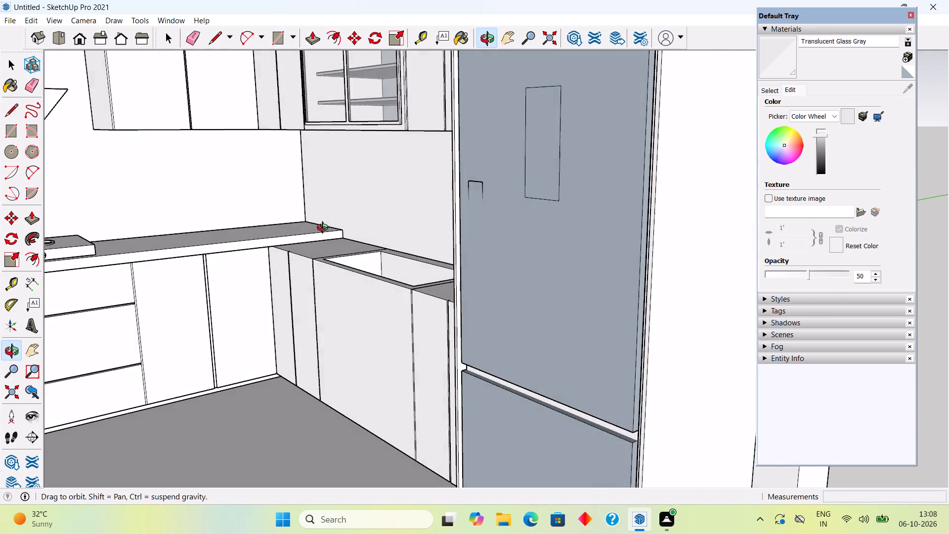
{"action": "middle_click_drag", "start_coordinate": [325, 229], "coordinate": [367, 230]}
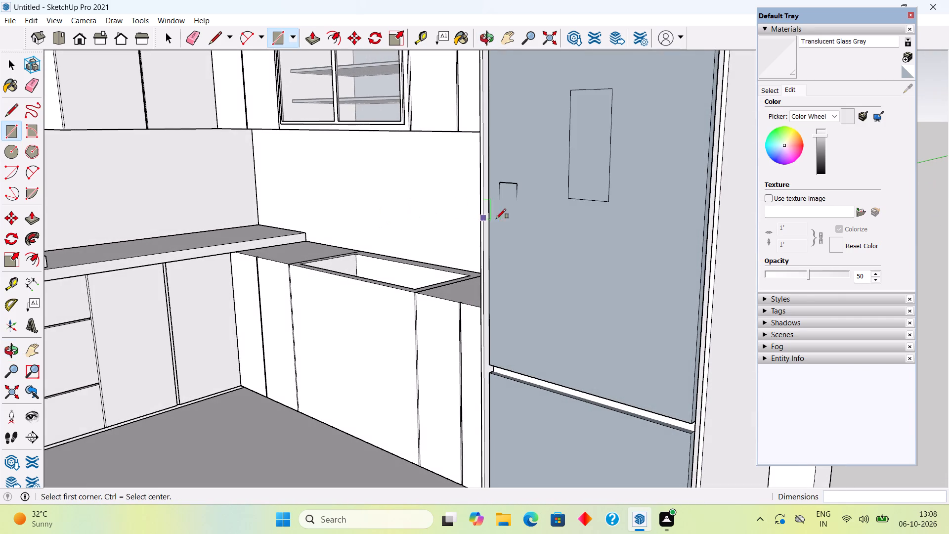
{"action": "key", "text": "space"}
{"action": "type", "text": "p"}
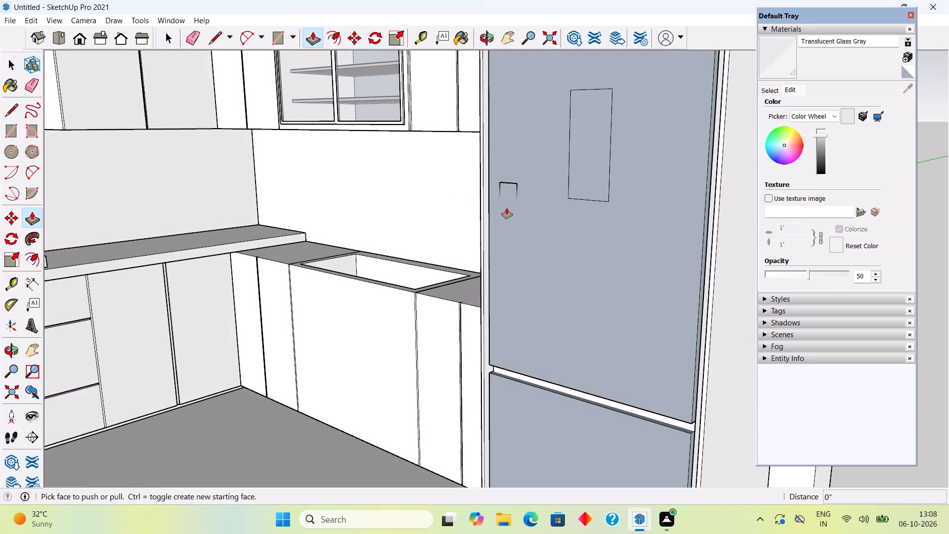
{"action": "left_click", "coordinate": [507, 208]}
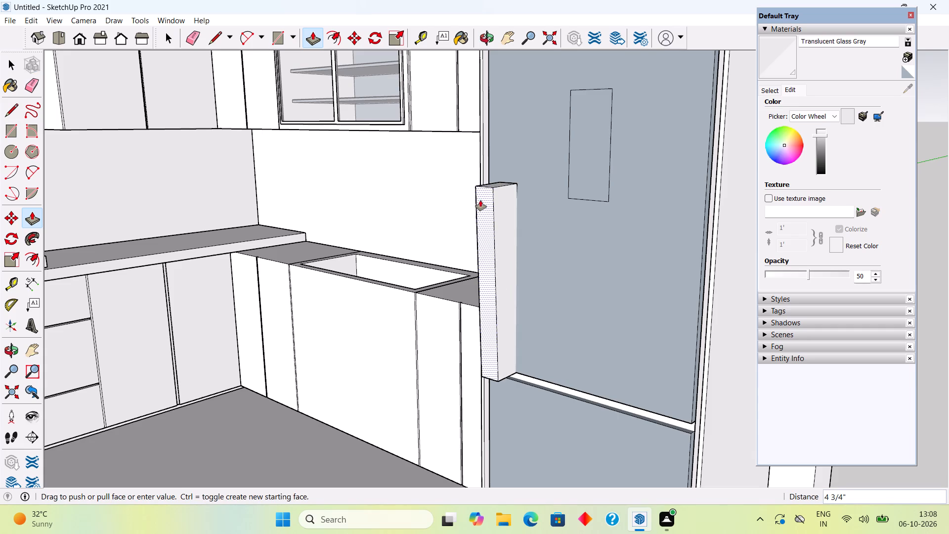
{"action": "middle_click_drag", "start_coordinate": [490, 204], "coordinate": [810, 327]}
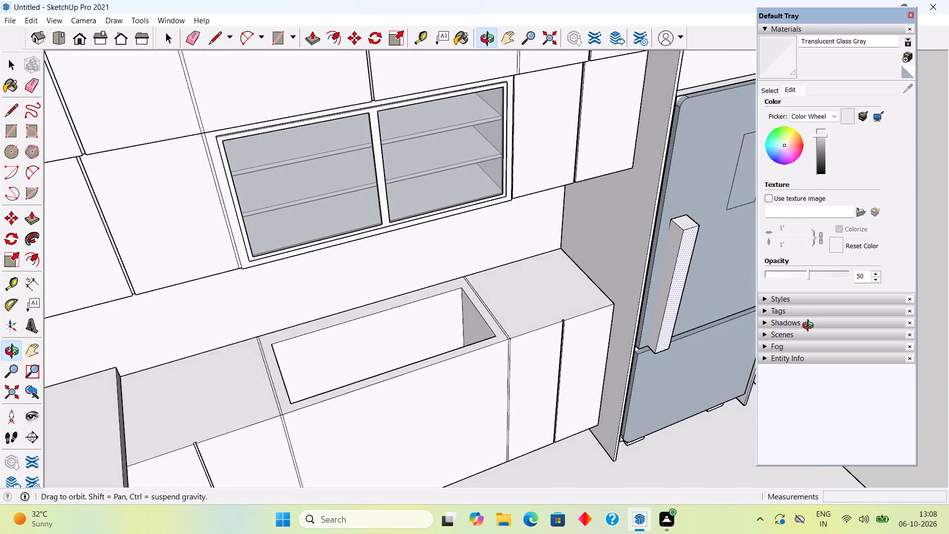
{"action": "middle_click_drag", "start_coordinate": [810, 327], "coordinate": [774, 349]}
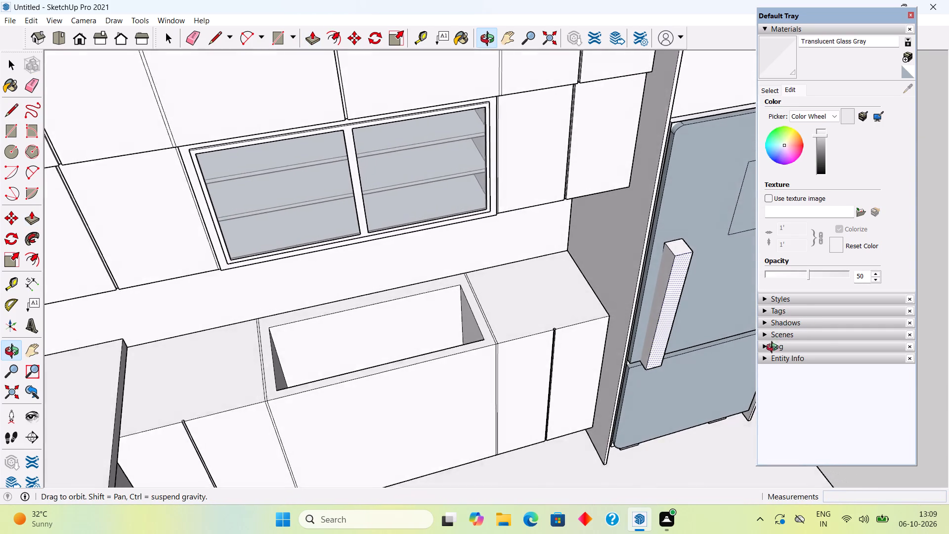
{"action": "middle_click_drag", "start_coordinate": [774, 349], "coordinate": [754, 502]}
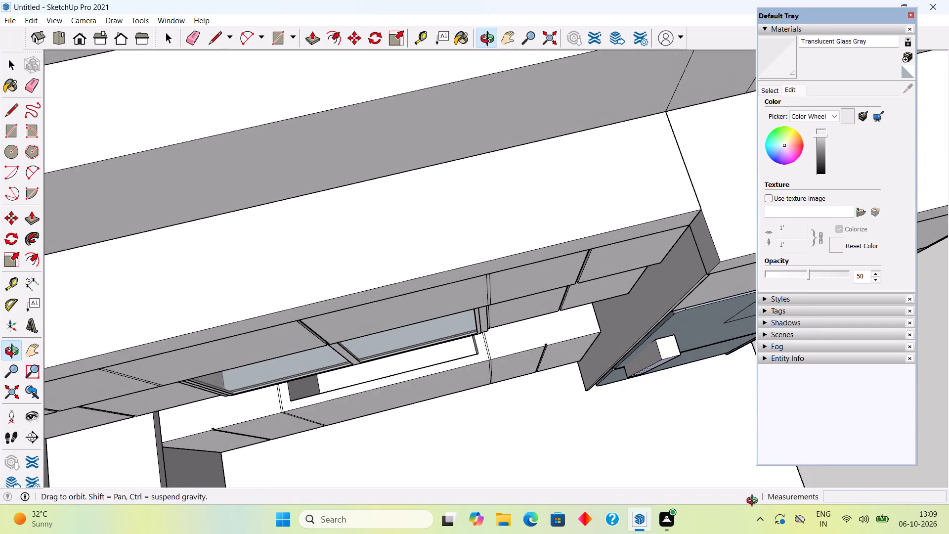
{"action": "middle_click_drag", "start_coordinate": [754, 502], "coordinate": [535, 409]}
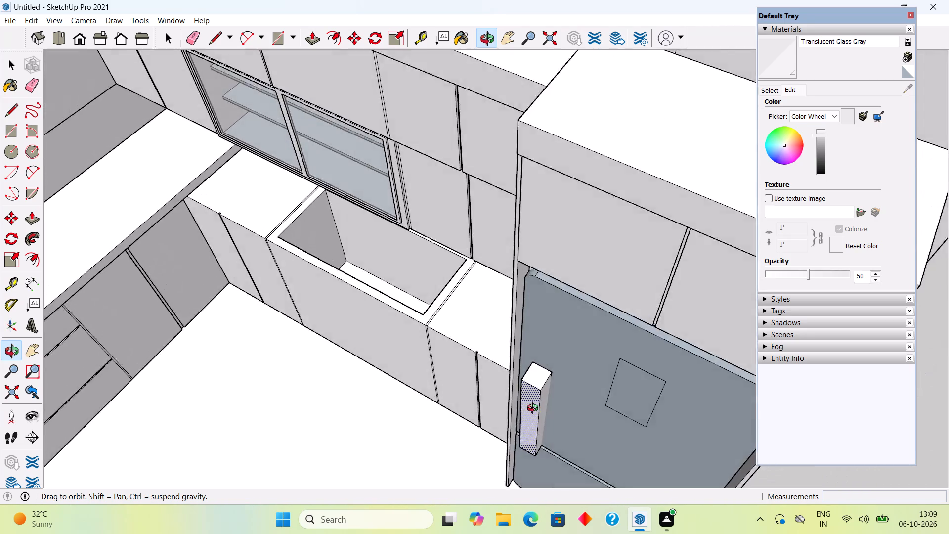
{"action": "middle_click_drag", "start_coordinate": [535, 409], "coordinate": [749, 355]}
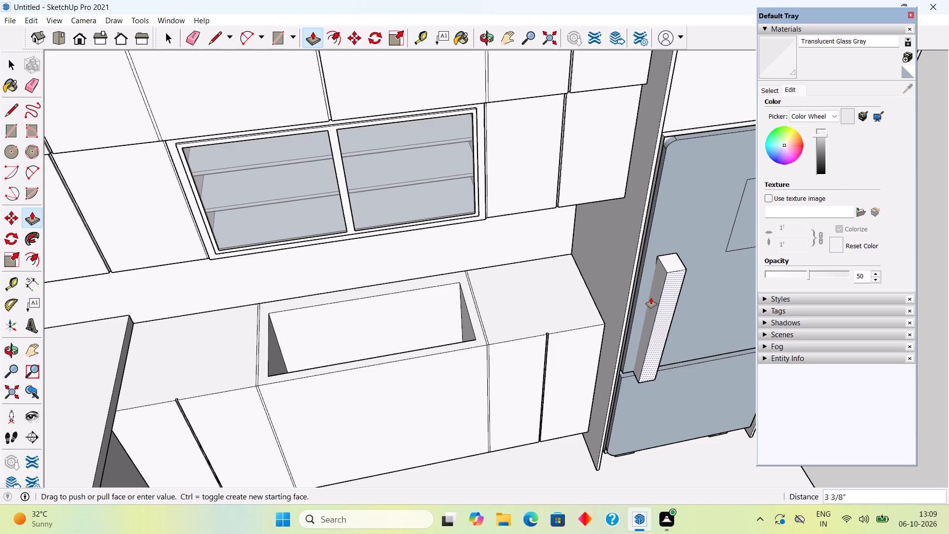
{"action": "type", "text": "3."}
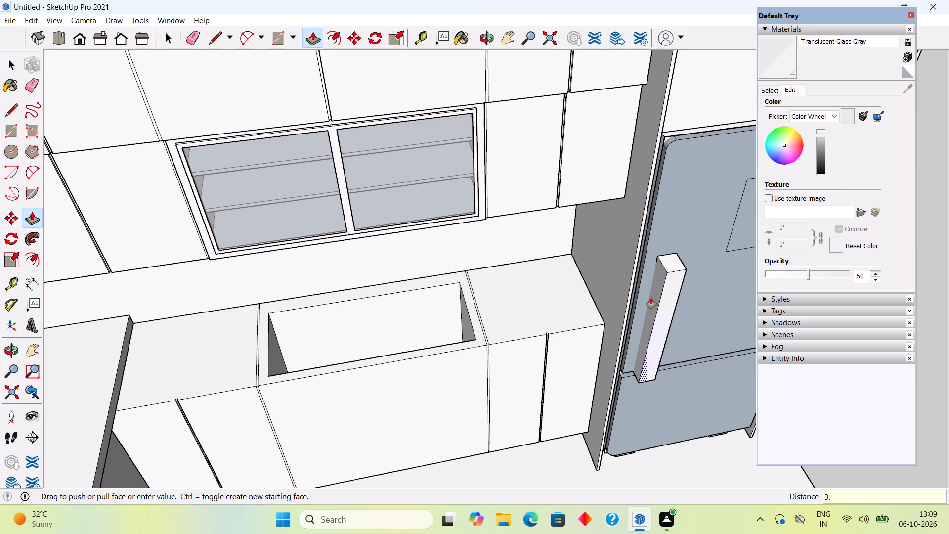
{"action": "type", "text": "5\""}
{"action": "key", "text": "Return"}
{"action": "key", "text": "space"}
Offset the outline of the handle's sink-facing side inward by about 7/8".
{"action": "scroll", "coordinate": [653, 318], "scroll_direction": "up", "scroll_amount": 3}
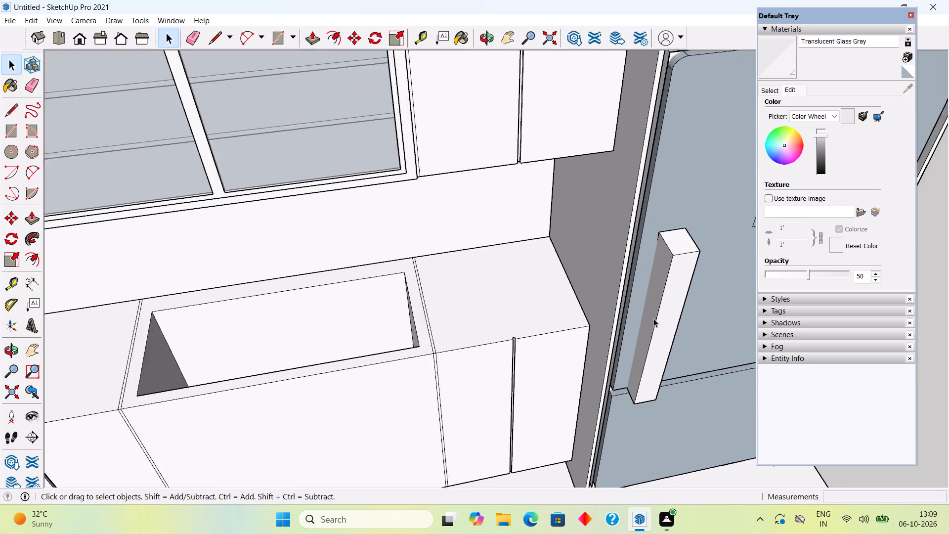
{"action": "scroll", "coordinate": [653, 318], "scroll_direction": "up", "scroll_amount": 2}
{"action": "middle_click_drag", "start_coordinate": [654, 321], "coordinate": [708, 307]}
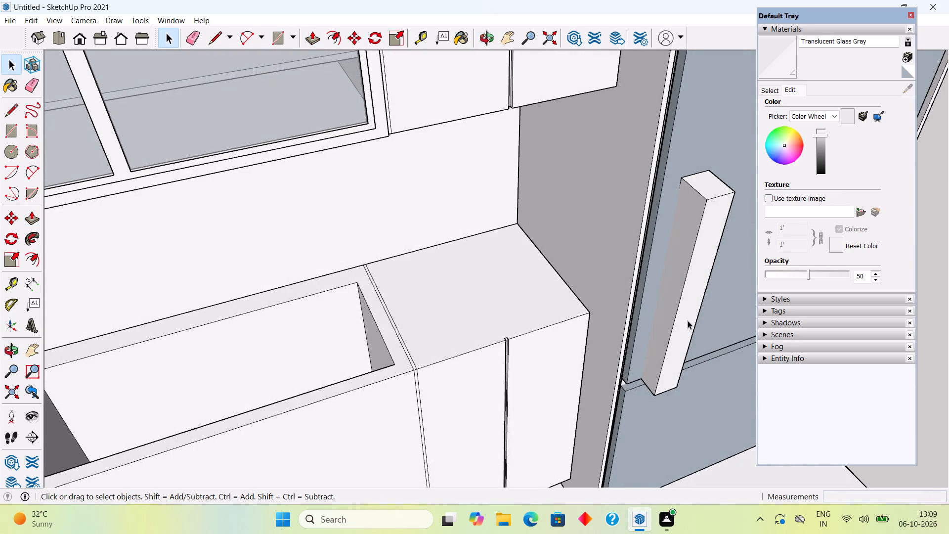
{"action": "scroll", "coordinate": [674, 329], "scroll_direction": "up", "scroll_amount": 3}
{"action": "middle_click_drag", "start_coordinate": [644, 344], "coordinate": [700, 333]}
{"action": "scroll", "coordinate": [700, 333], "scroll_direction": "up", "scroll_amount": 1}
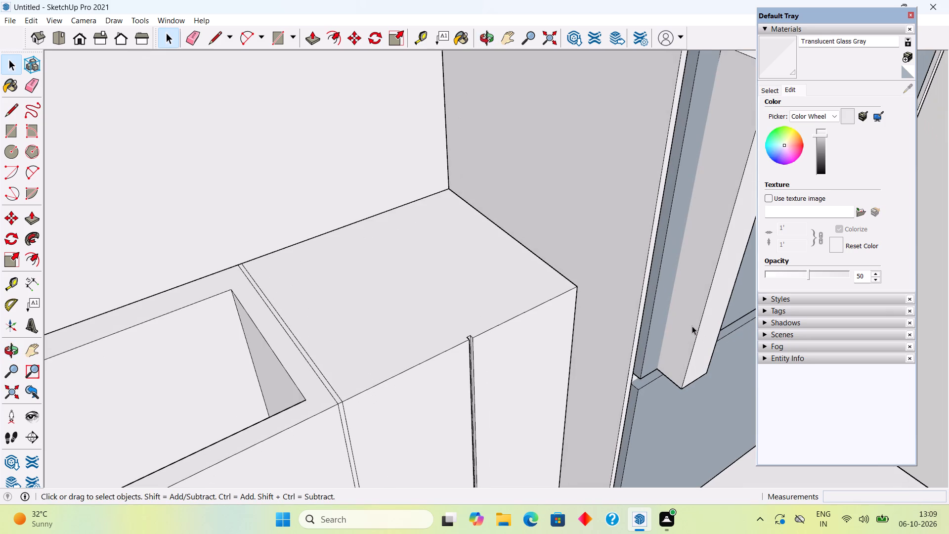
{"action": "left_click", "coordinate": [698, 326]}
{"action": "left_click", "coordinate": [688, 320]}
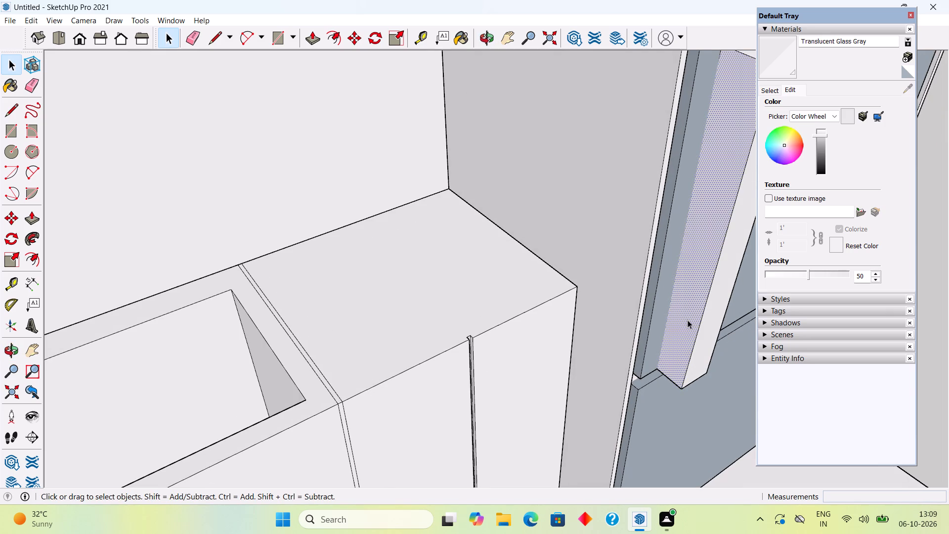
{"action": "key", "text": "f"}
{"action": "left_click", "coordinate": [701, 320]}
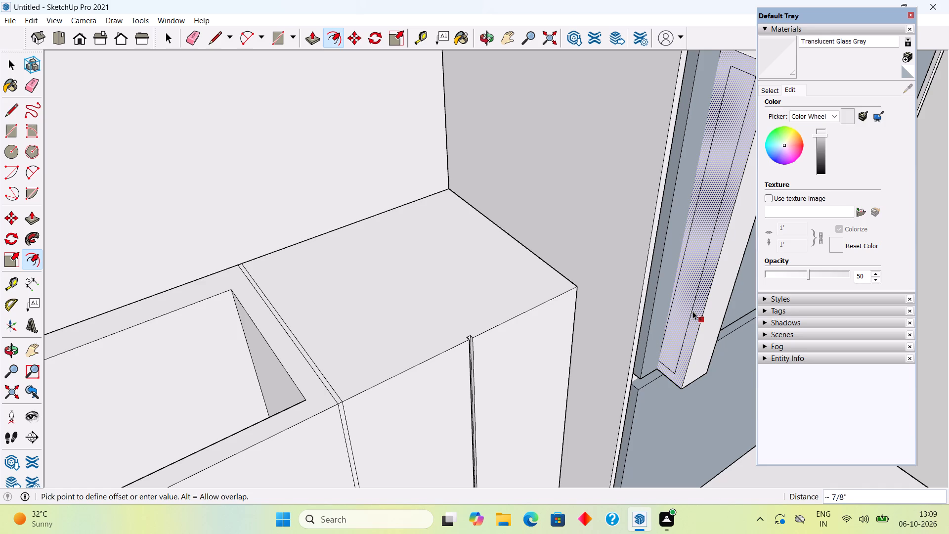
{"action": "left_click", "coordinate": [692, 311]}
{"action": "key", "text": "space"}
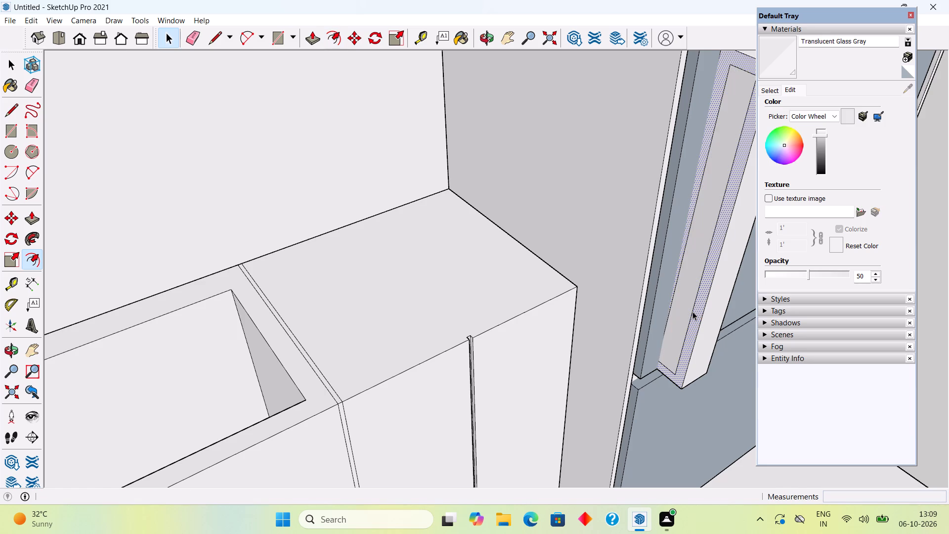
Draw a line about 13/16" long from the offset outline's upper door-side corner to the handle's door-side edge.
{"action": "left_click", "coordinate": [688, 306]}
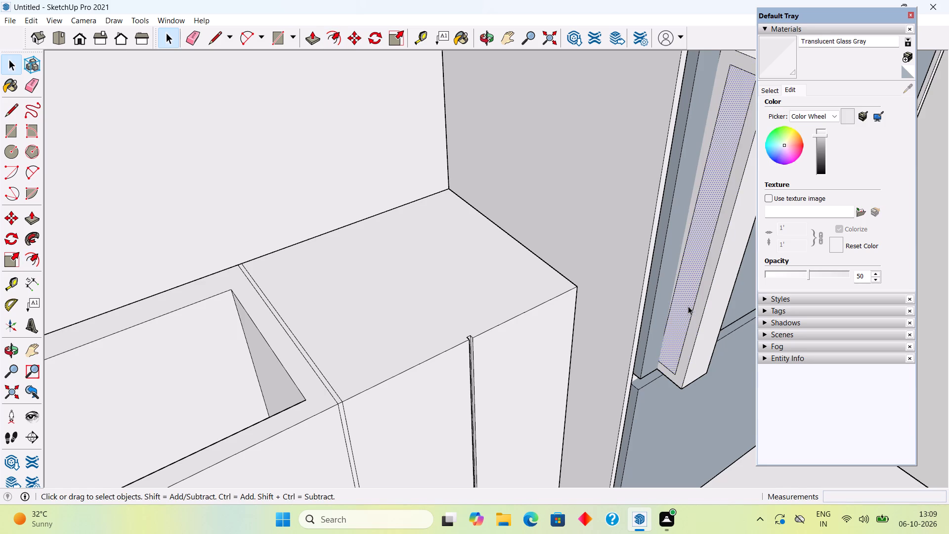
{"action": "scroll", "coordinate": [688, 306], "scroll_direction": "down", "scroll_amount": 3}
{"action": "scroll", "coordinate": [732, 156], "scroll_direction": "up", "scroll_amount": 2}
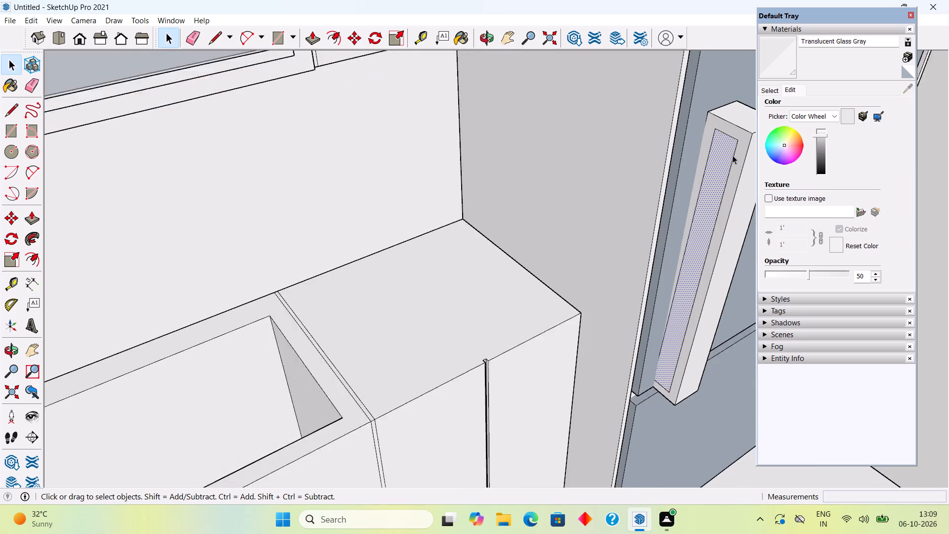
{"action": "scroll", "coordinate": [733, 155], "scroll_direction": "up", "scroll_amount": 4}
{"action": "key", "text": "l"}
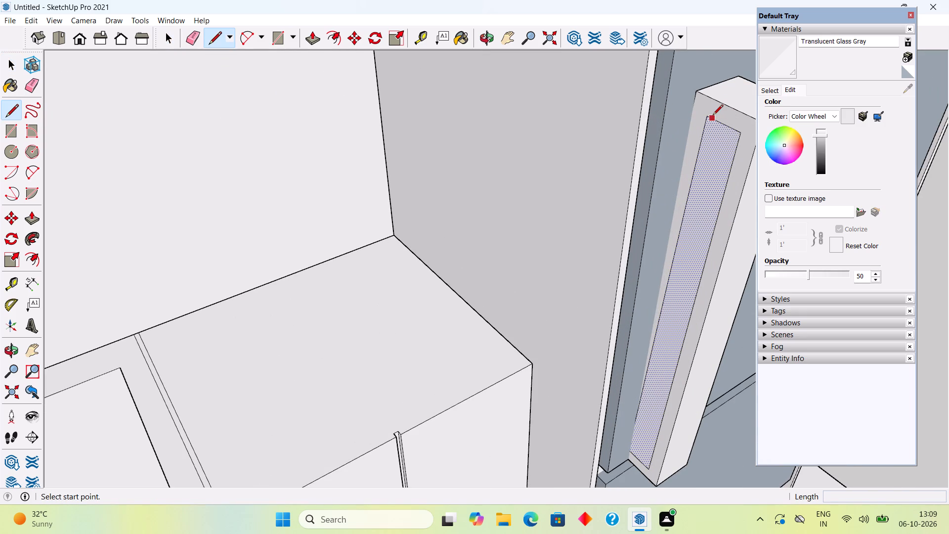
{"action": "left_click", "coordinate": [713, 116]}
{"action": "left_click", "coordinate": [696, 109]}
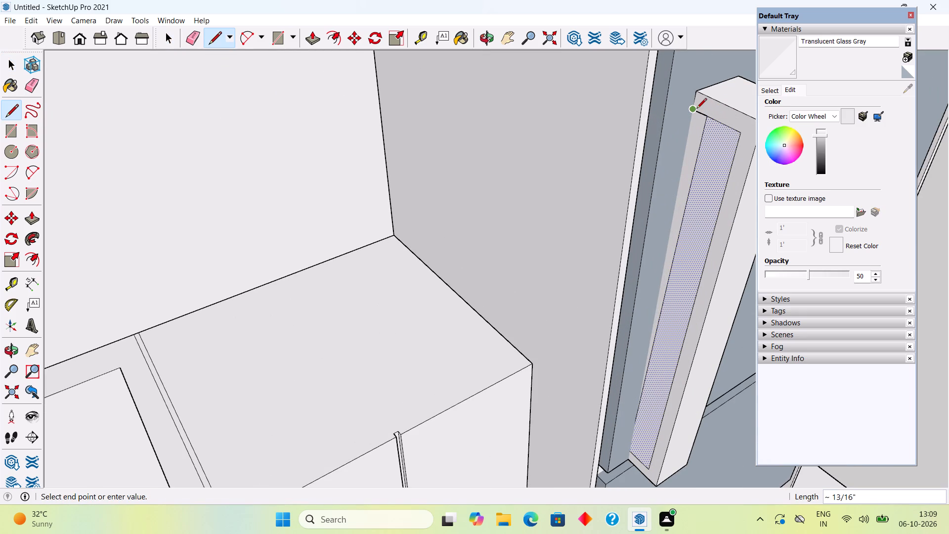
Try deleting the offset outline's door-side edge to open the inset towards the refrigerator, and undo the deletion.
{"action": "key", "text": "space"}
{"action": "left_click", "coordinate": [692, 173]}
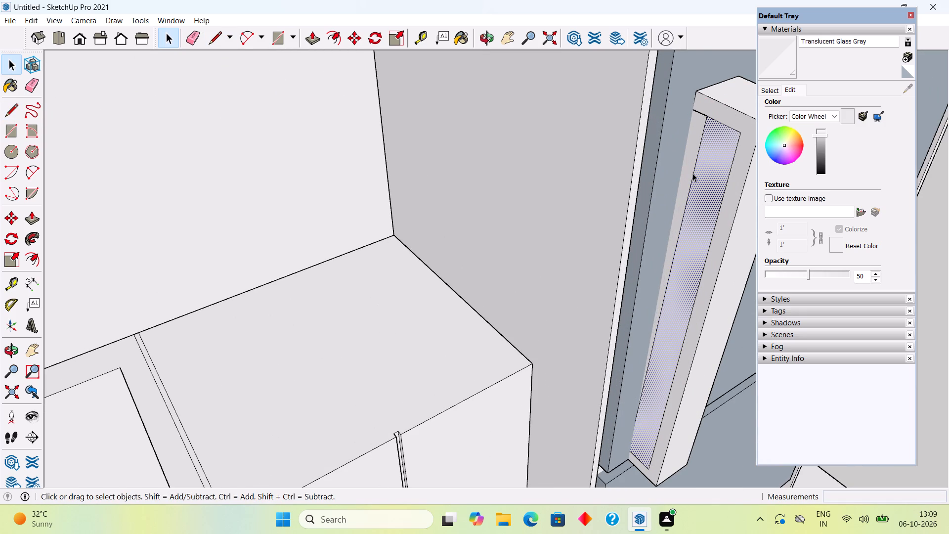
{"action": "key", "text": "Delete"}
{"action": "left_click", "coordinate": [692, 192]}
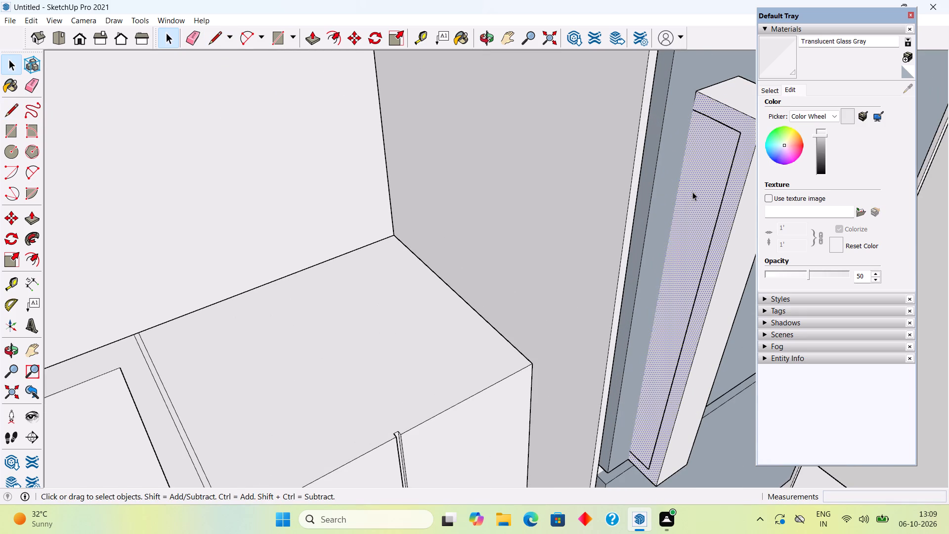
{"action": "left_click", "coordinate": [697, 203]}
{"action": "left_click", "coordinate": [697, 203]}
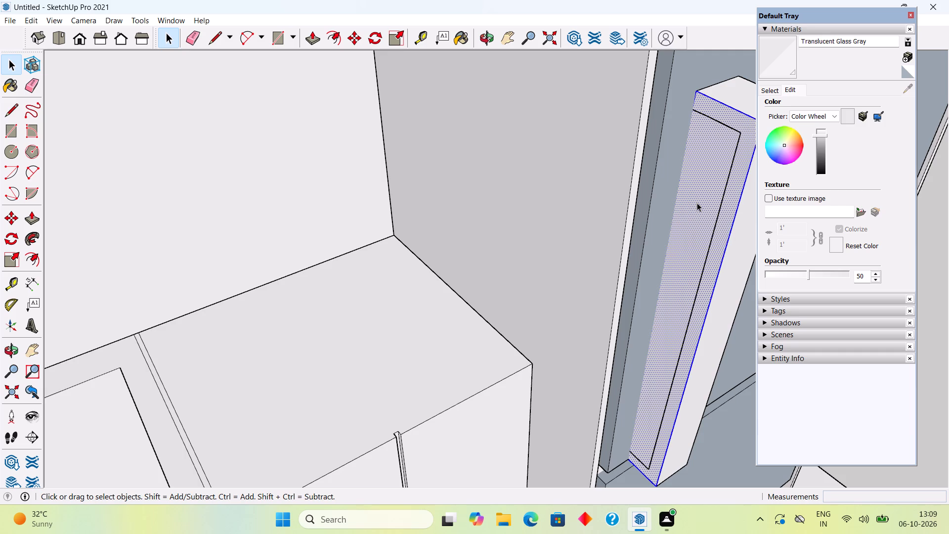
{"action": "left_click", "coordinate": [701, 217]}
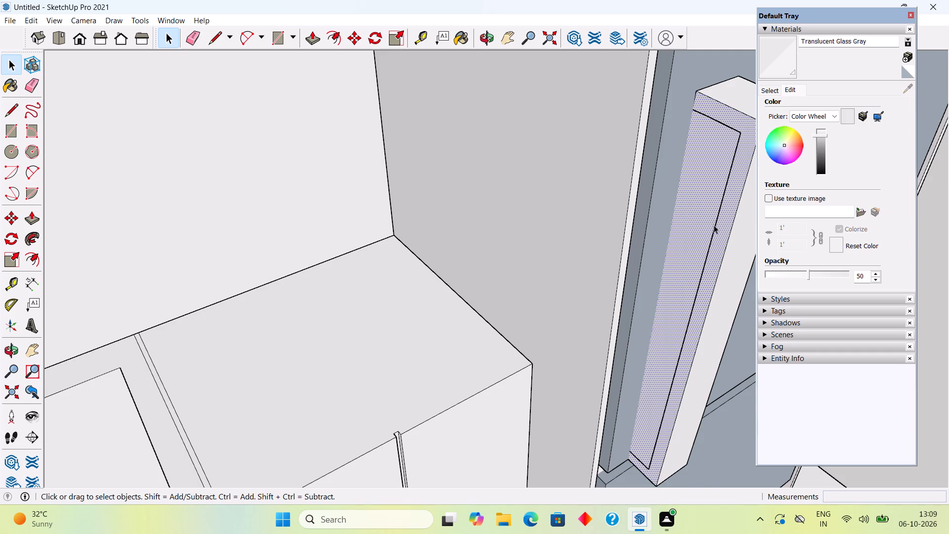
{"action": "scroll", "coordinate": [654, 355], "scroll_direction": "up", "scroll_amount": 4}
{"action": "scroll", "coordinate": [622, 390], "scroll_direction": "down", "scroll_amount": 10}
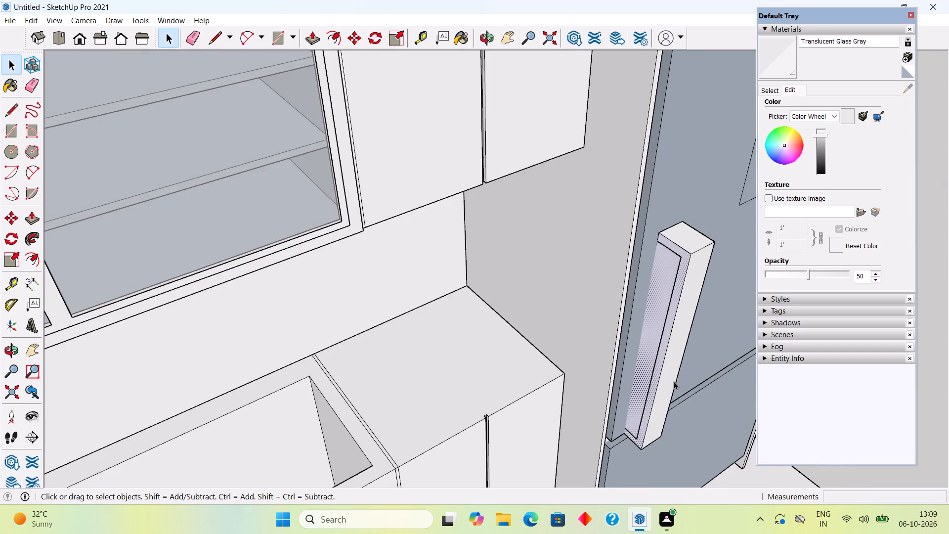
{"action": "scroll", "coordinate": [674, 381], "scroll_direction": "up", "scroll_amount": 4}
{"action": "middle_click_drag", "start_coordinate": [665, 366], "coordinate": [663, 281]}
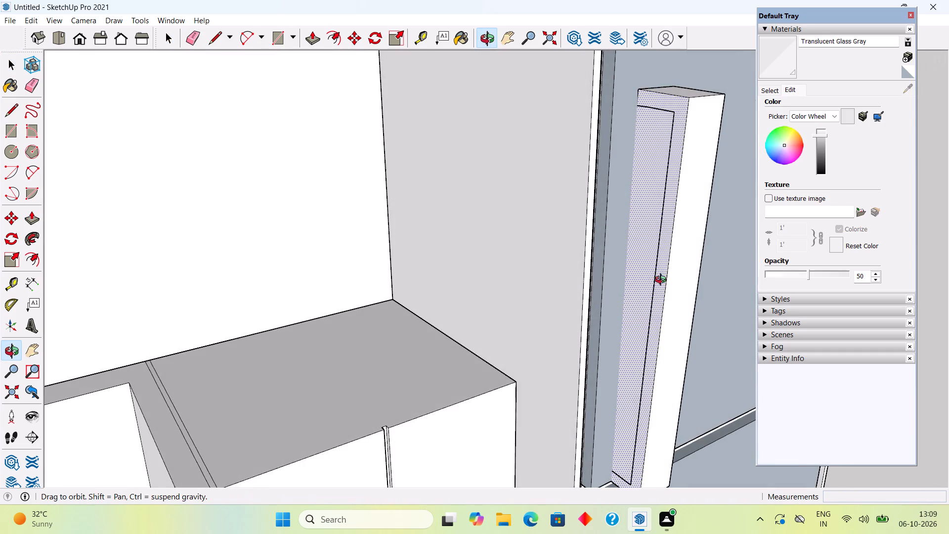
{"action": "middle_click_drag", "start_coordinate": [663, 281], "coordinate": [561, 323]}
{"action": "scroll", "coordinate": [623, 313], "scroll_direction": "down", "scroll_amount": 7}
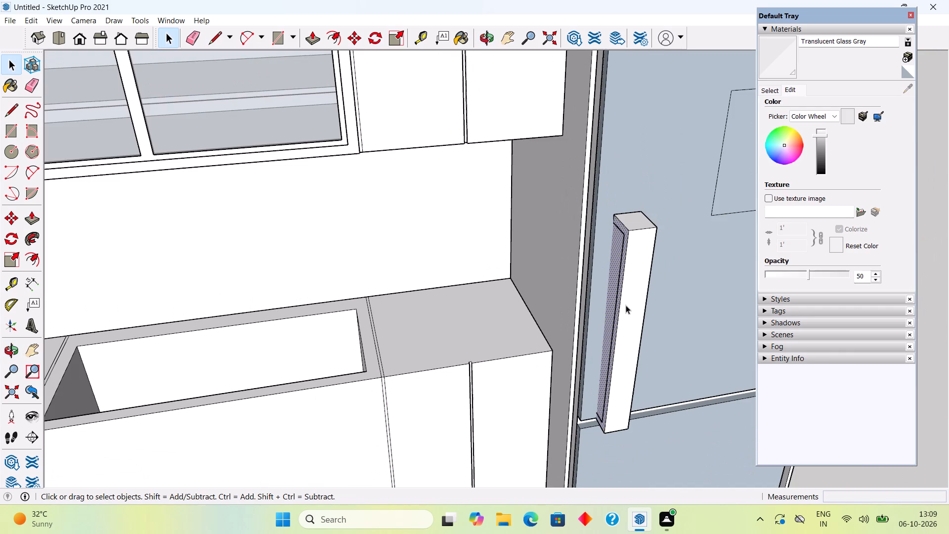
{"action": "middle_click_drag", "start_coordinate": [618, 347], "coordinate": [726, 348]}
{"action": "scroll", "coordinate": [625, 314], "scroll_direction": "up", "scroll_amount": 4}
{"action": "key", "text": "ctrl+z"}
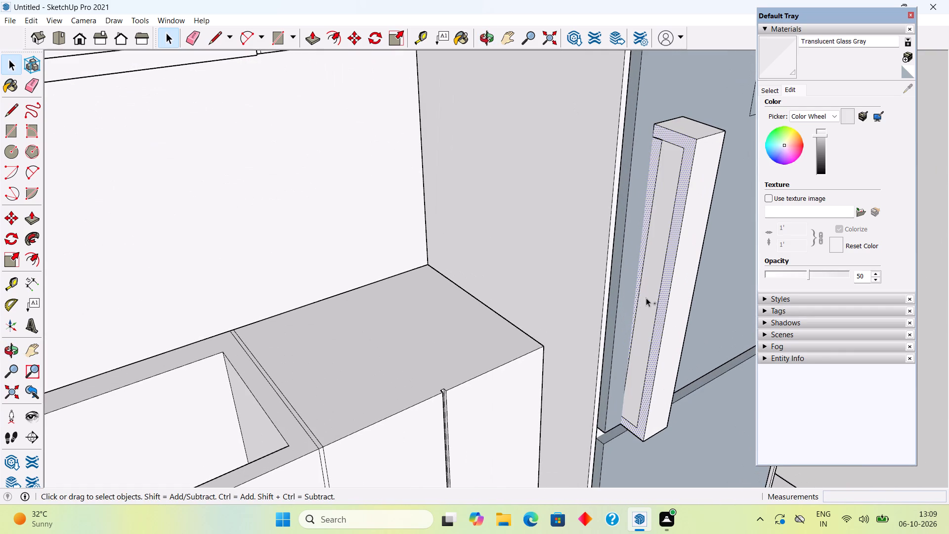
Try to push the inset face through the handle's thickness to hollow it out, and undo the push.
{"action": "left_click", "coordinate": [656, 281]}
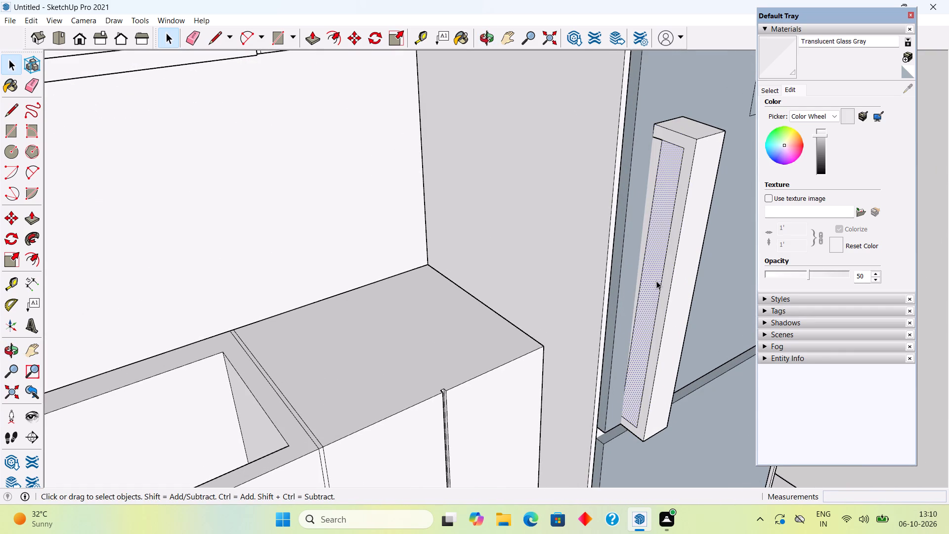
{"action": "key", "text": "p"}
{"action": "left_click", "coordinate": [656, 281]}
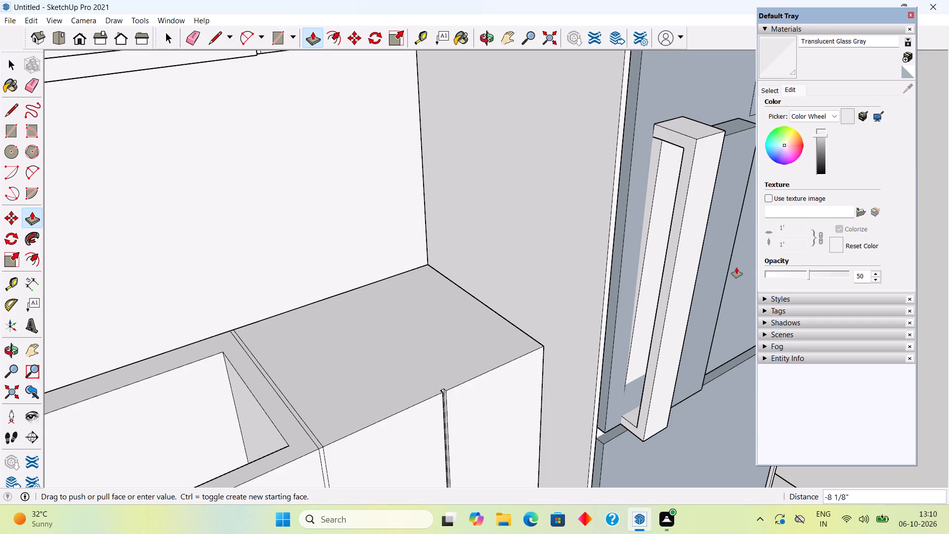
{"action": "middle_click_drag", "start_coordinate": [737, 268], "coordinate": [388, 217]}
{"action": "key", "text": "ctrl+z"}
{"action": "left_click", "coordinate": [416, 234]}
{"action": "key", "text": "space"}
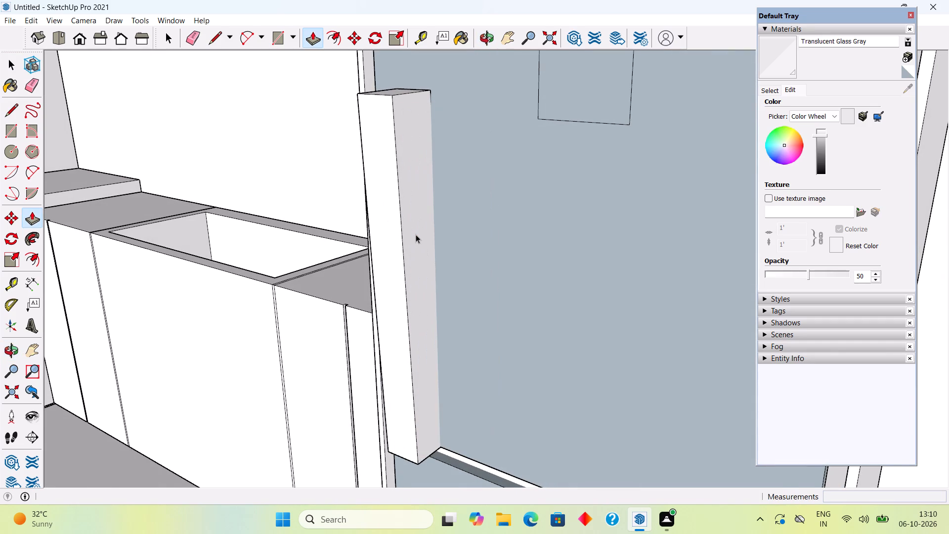
Undo the handle's side outline, its extrusion and its base rectangle on the upper refrigerator door.
{"action": "left_click", "coordinate": [416, 234]}
{"action": "double_click", "coordinate": [416, 234]}
{"action": "left_click_drag", "start_coordinate": [416, 238], "coordinate": [415, 250]}
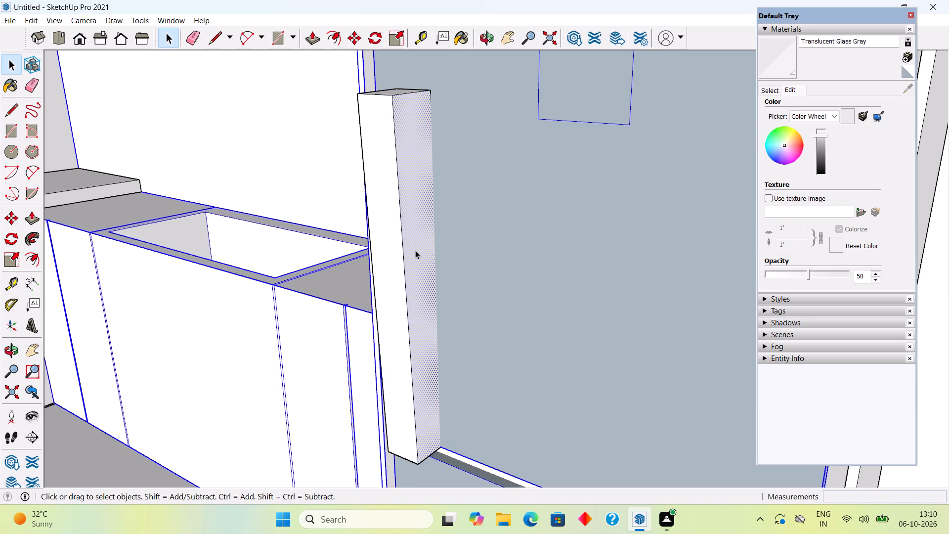
{"action": "scroll", "coordinate": [415, 250], "scroll_direction": "down", "scroll_amount": 11}
{"action": "left_click", "coordinate": [687, 251]}
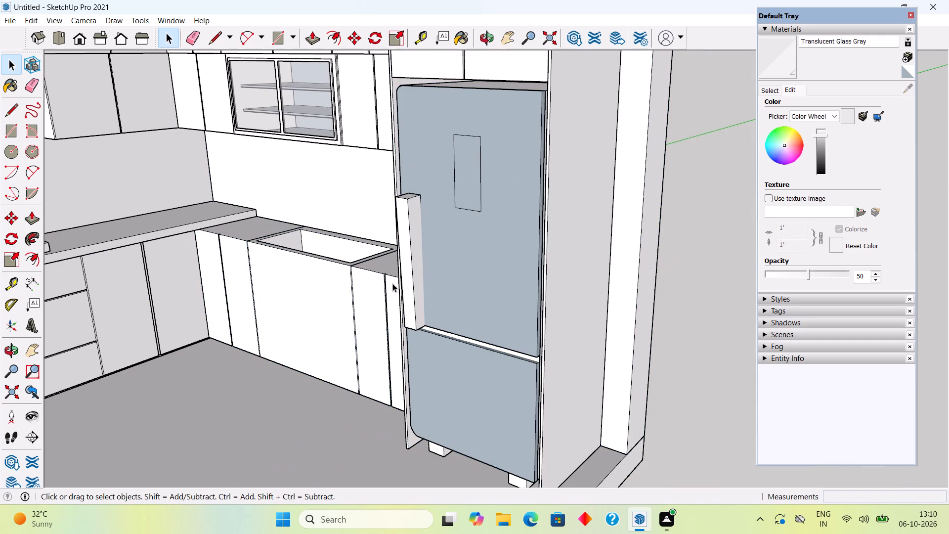
{"action": "key", "text": "ctrl+z"}
{"action": "key", "text": "ctrl+z"}
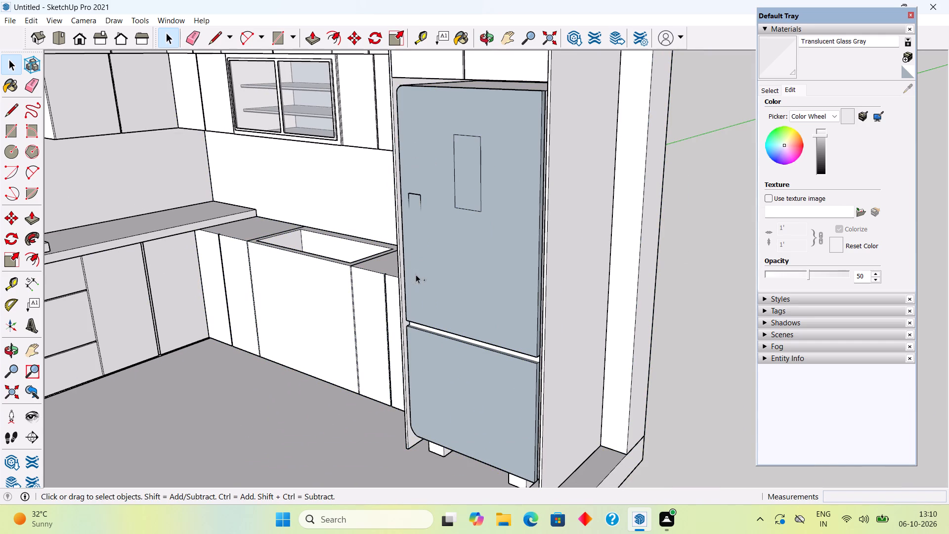
{"action": "key", "text": "ctrl+z"}
Draw a new narrow vertical handle rectangle about 2 1/8" by 2' 4 1/8" near the sink-side edge of the upper refrigerator door.
{"action": "middle_click_drag", "start_coordinate": [420, 274], "coordinate": [461, 181]}
{"action": "scroll", "coordinate": [461, 181], "scroll_direction": "down", "scroll_amount": 1}
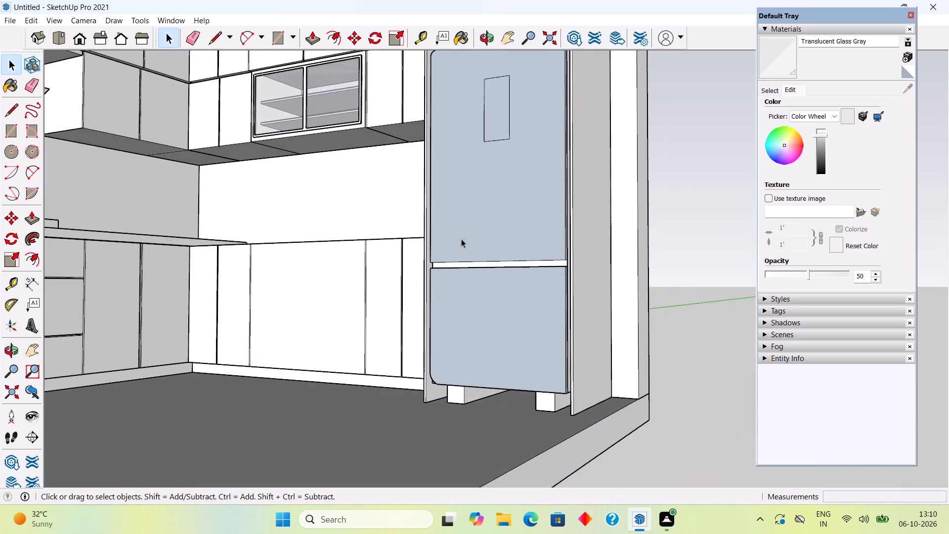
{"action": "middle_click_drag", "start_coordinate": [461, 278], "coordinate": [610, 284]}
{"action": "scroll", "coordinate": [533, 311], "scroll_direction": "up", "scroll_amount": 4}
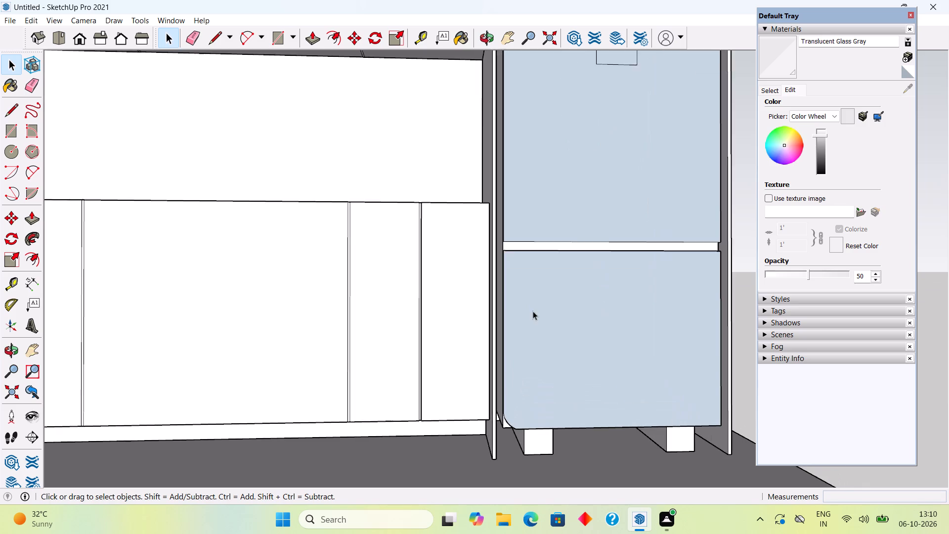
{"action": "middle_click_drag", "start_coordinate": [526, 306], "coordinate": [590, 308]}
{"action": "scroll", "coordinate": [593, 312], "scroll_direction": "down", "scroll_amount": 2}
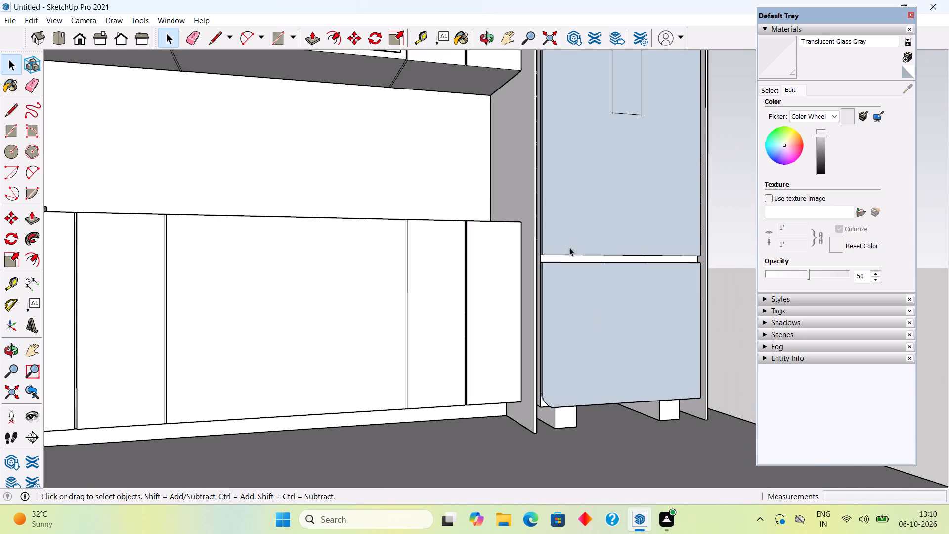
{"action": "middle_click_drag", "start_coordinate": [569, 249], "coordinate": [771, 466]}
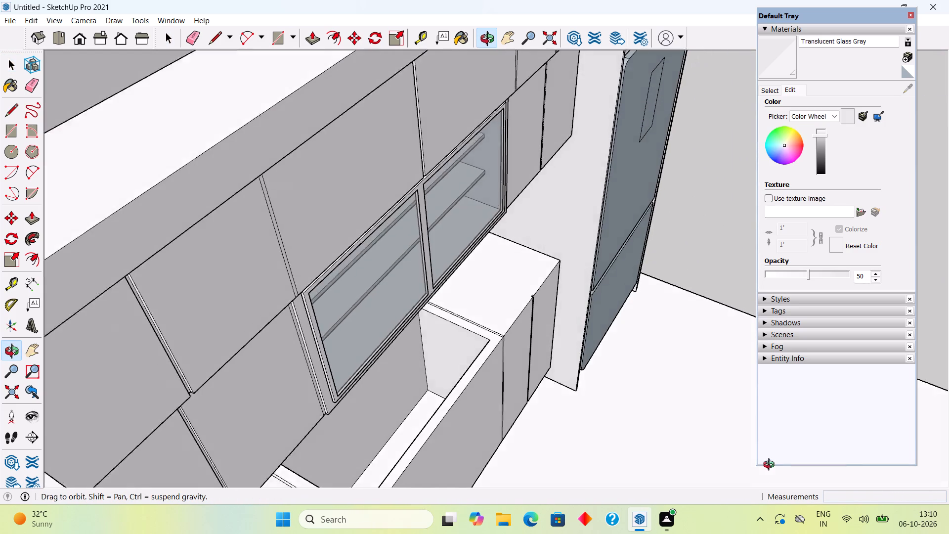
{"action": "middle_click_drag", "start_coordinate": [771, 466], "coordinate": [568, 371]}
{"action": "scroll", "coordinate": [570, 370], "scroll_direction": "down", "scroll_amount": 1}
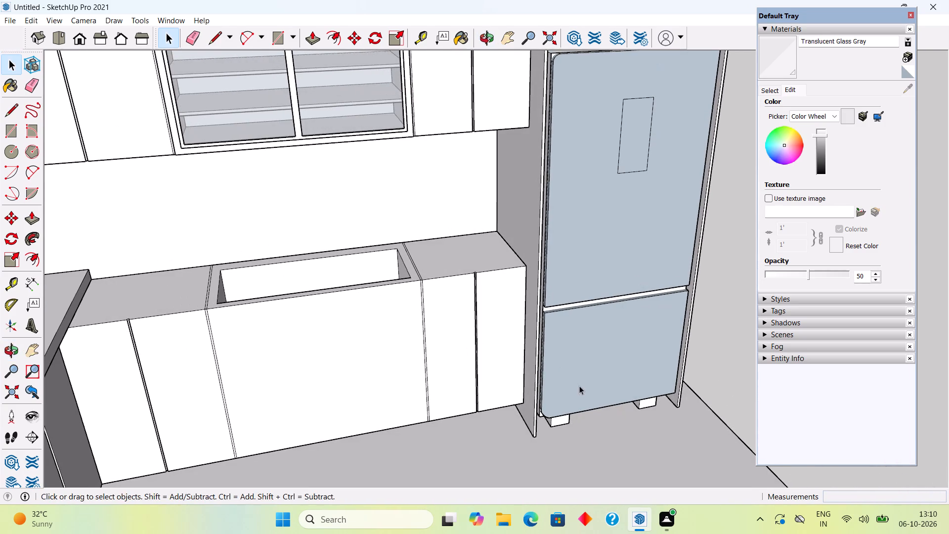
{"action": "middle_click_drag", "start_coordinate": [580, 386], "coordinate": [532, 238]}
{"action": "scroll", "coordinate": [619, 126], "scroll_direction": "up", "scroll_amount": 4}
{"action": "middle_click", "coordinate": [443, 152]}
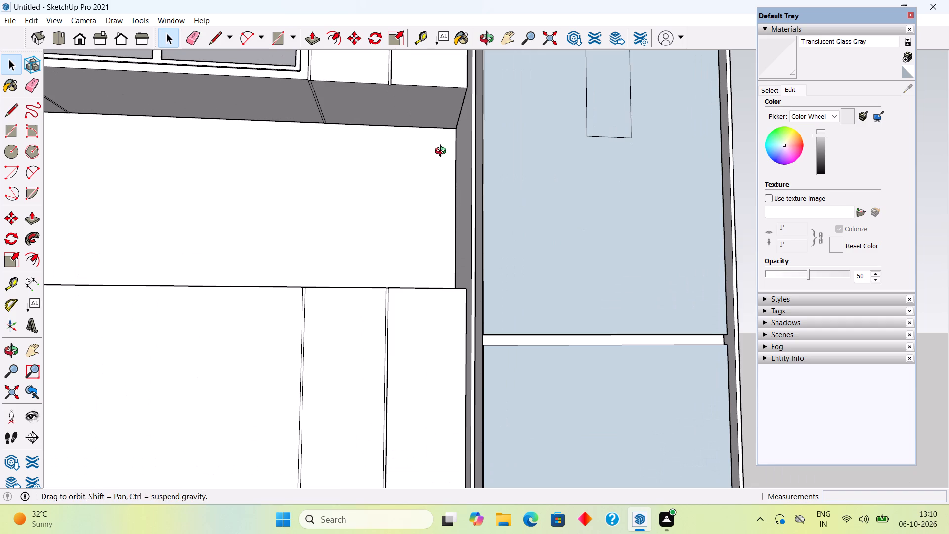
{"action": "middle_click_drag", "start_coordinate": [592, 283], "coordinate": [566, 232]}
{"action": "key", "text": "r"}
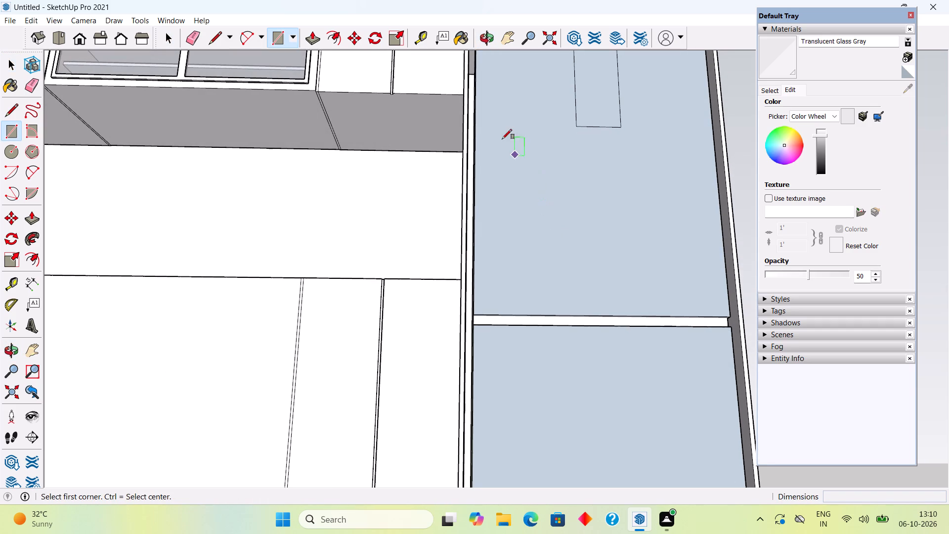
{"action": "left_click", "coordinate": [487, 84]}
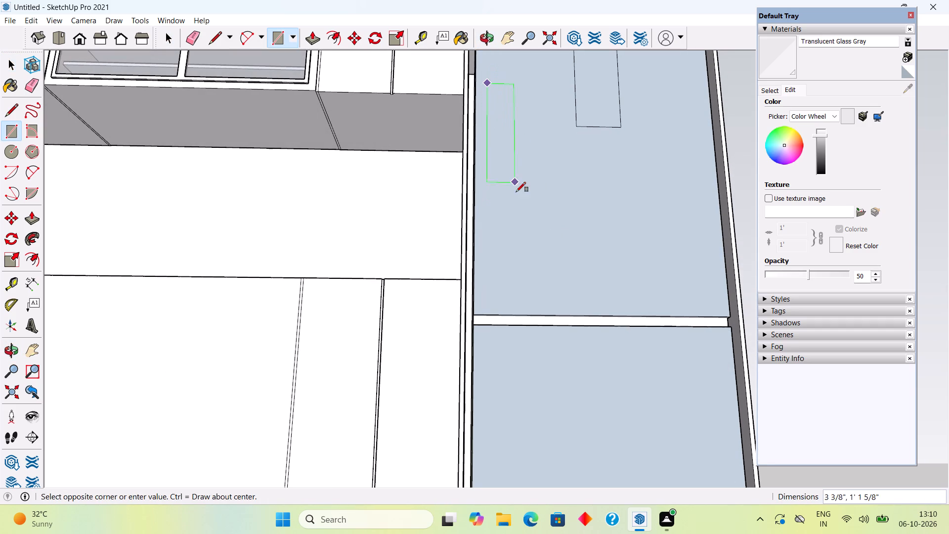
{"action": "left_click", "coordinate": [505, 300]}
Extrude the new vertical handle rectangle on the upper refrigerator door outward by 3".
{"action": "scroll", "coordinate": [502, 280], "scroll_direction": "up", "scroll_amount": 1}
{"action": "middle_click_drag", "start_coordinate": [502, 280], "coordinate": [559, 511]}
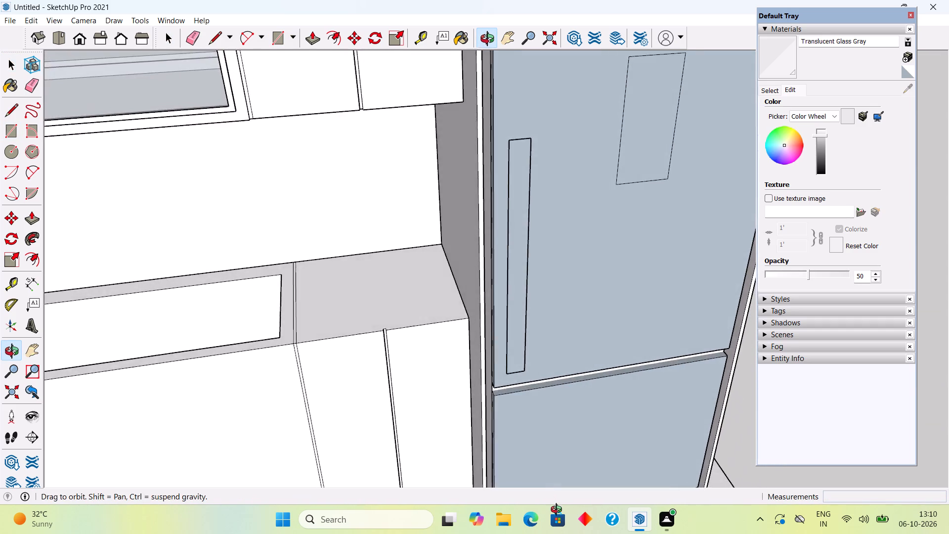
{"action": "middle_click_drag", "start_coordinate": [559, 511], "coordinate": [630, 533]}
{"action": "key", "text": "space"}
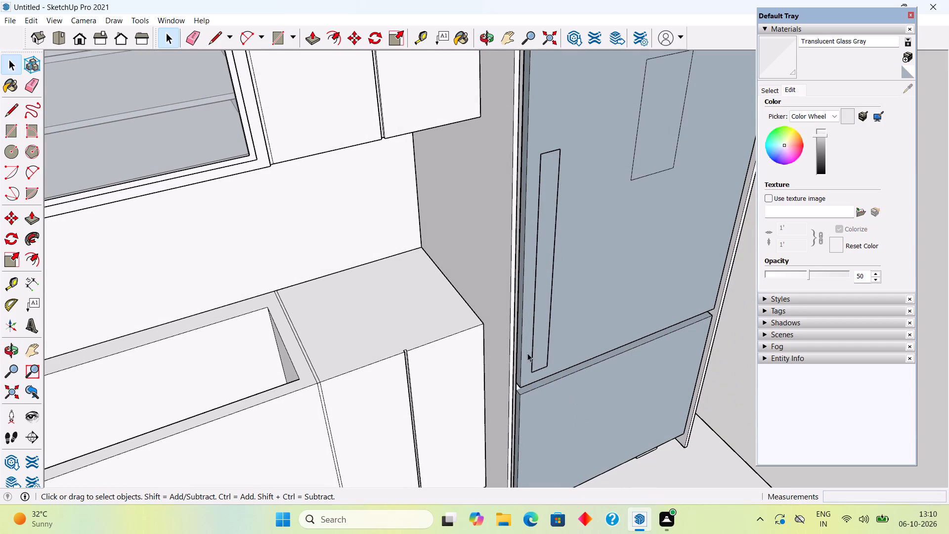
{"action": "left_click", "coordinate": [538, 343]}
{"action": "key", "text": "p"}
{"action": "left_click", "coordinate": [538, 343]}
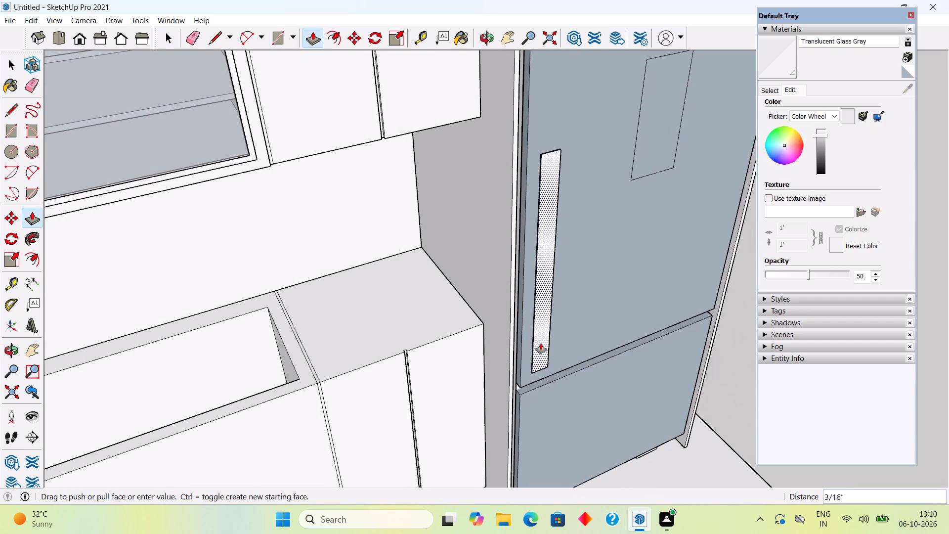
{"action": "type", "text": "3\""}
{"action": "key", "text": "Return"}
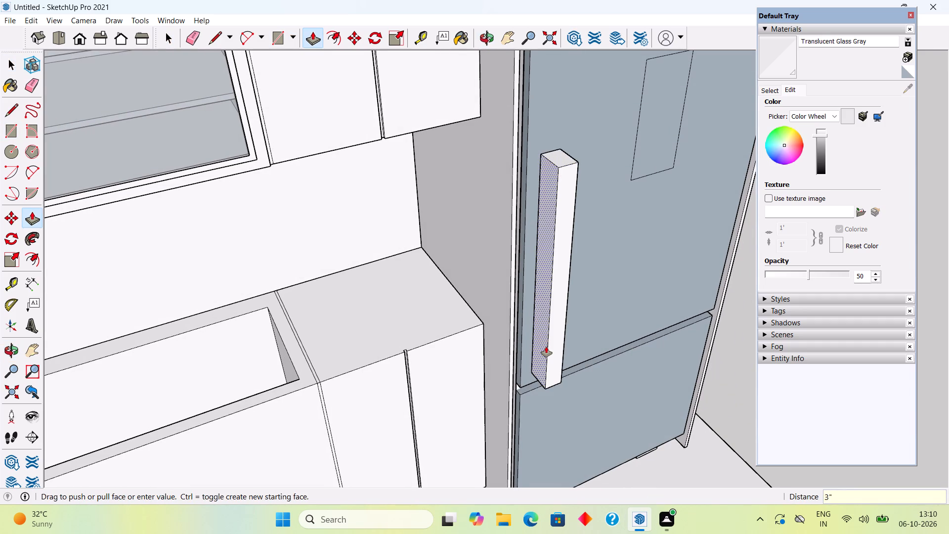
Offset the outline of the handle block's sink-side face inward by about 1 1/8".
{"action": "key", "text": "b"}
{"action": "middle_click_drag", "start_coordinate": [546, 347], "coordinate": [624, 321]}
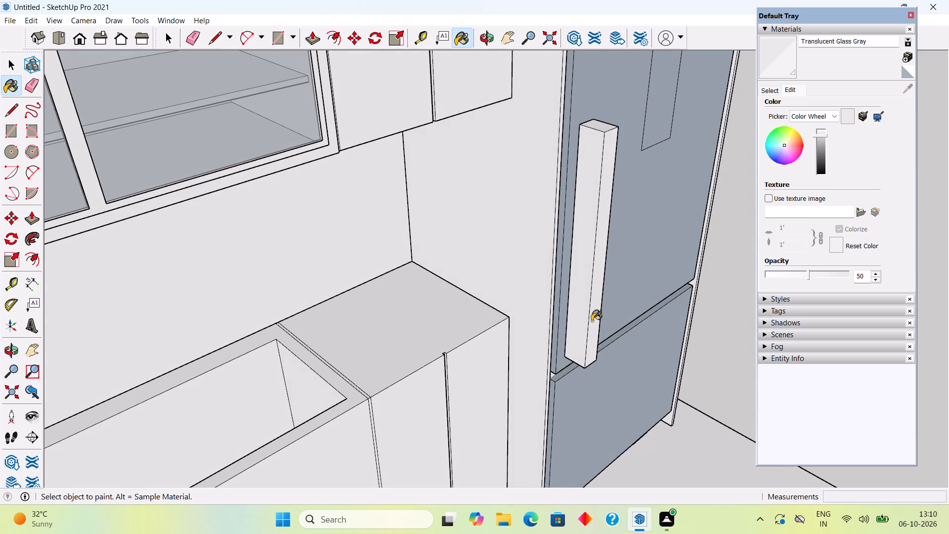
{"action": "key", "text": "space"}
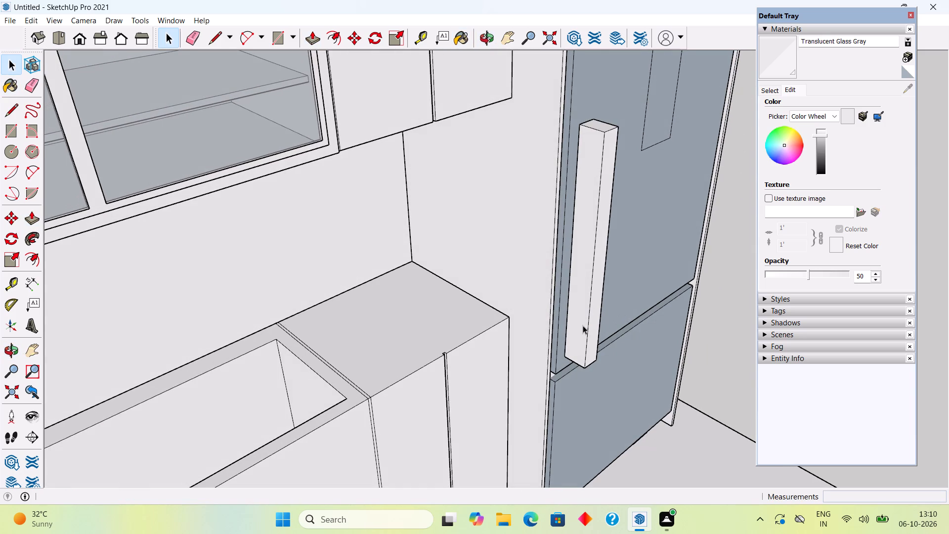
{"action": "key", "text": "f"}
{"action": "left_click", "coordinate": [580, 331]}
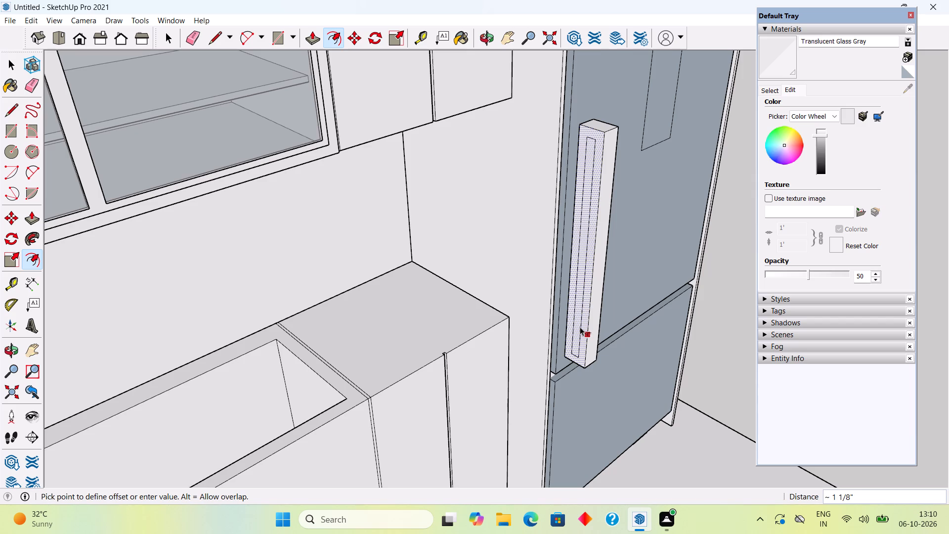
{"action": "left_click", "coordinate": [580, 327]}
Extend the inset outline's bottom and top edges to the handle's door-side edge with lines, and delete the inset's door-side vertical edge.
{"action": "key", "text": "space"}
{"action": "key", "text": "l"}
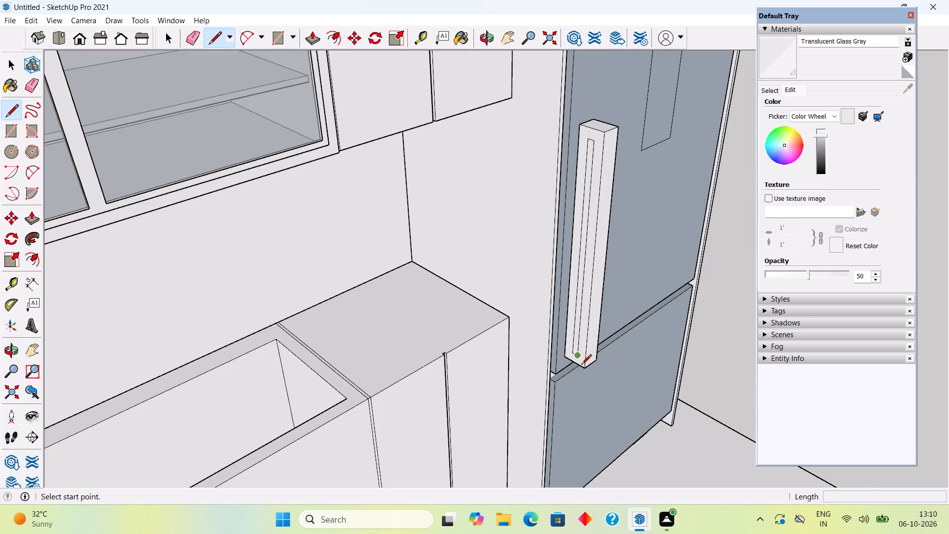
{"action": "scroll", "coordinate": [583, 367], "scroll_direction": "up", "scroll_amount": 16}
{"action": "left_click", "coordinate": [570, 323]}
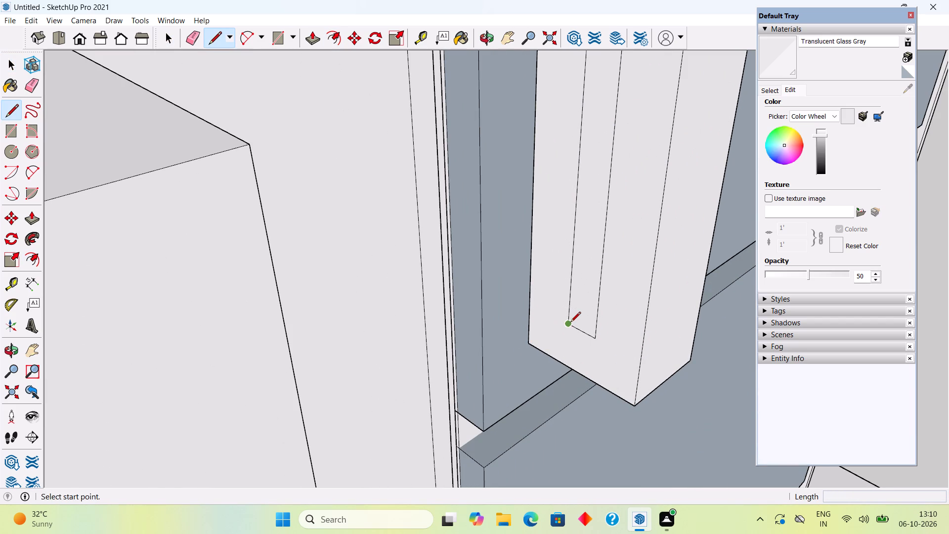
{"action": "left_click", "coordinate": [531, 303]}
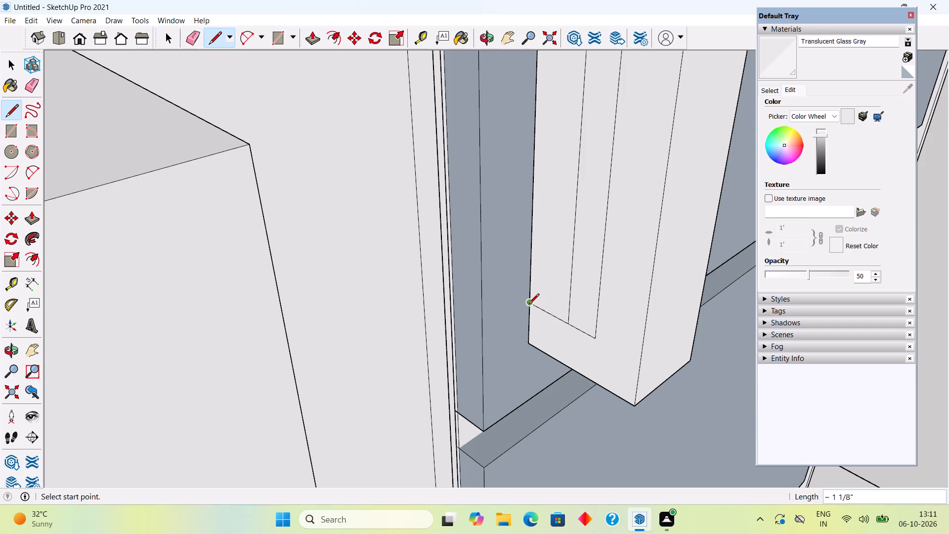
{"action": "key", "text": "space"}
{"action": "scroll", "coordinate": [488, 329], "scroll_direction": "down", "scroll_amount": 16}
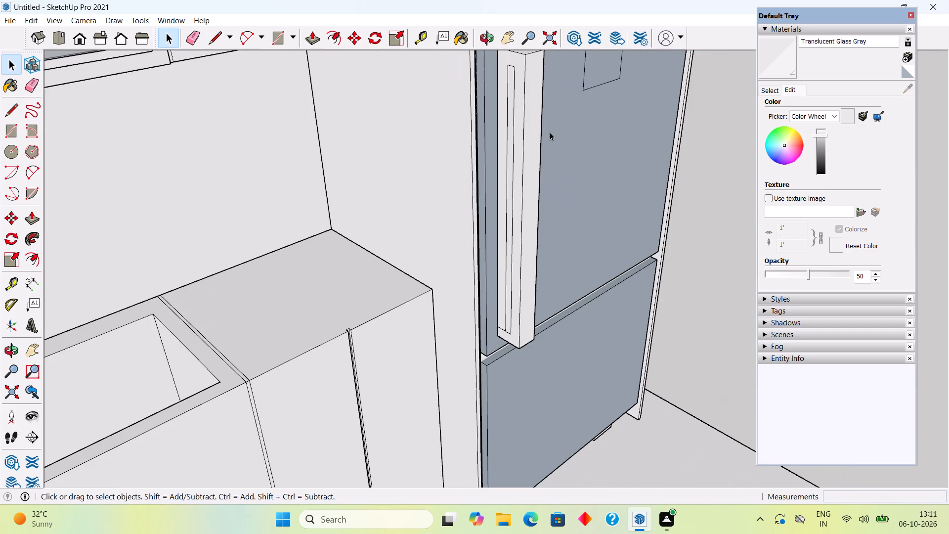
{"action": "scroll", "coordinate": [550, 95], "scroll_direction": "down", "scroll_amount": 5}
{"action": "scroll", "coordinate": [522, 64], "scroll_direction": "up", "scroll_amount": 18}
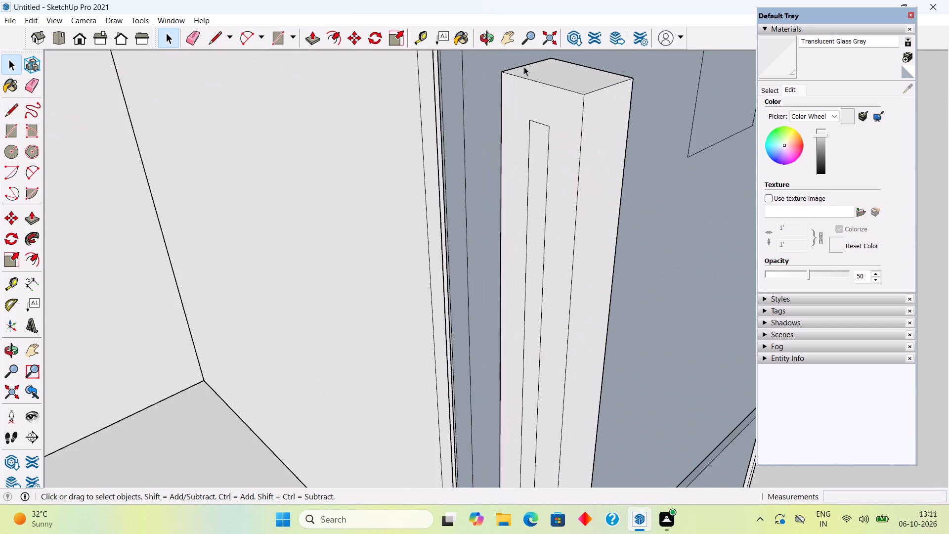
{"action": "scroll", "coordinate": [524, 67], "scroll_direction": "up", "scroll_amount": 3}
{"action": "key", "text": "l"}
{"action": "left_click", "coordinate": [533, 171]}
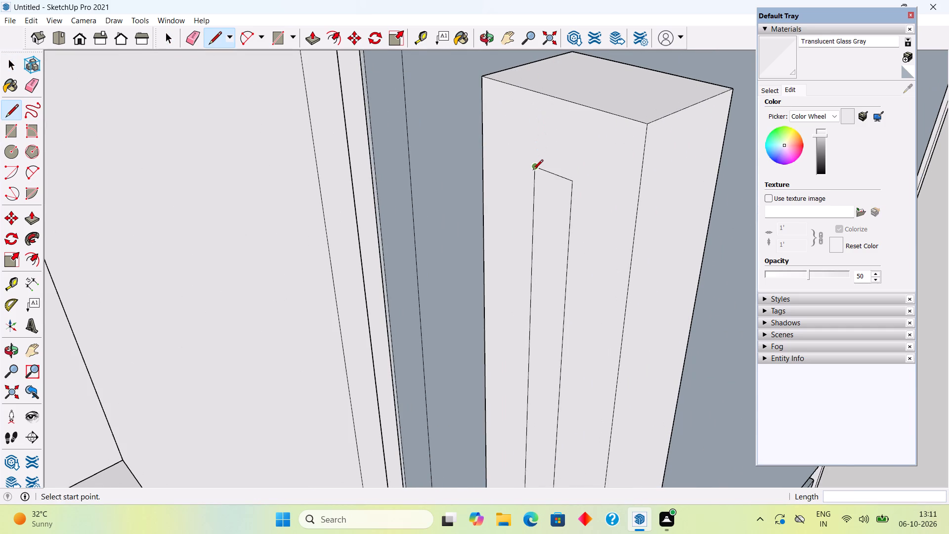
{"action": "left_click", "coordinate": [487, 151]}
{"action": "key", "text": "space"}
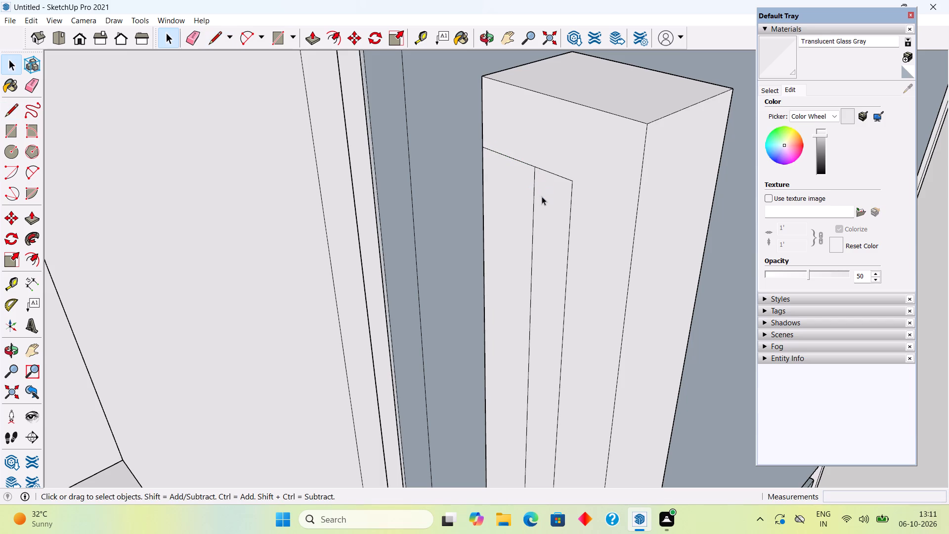
{"action": "left_click", "coordinate": [533, 219]}
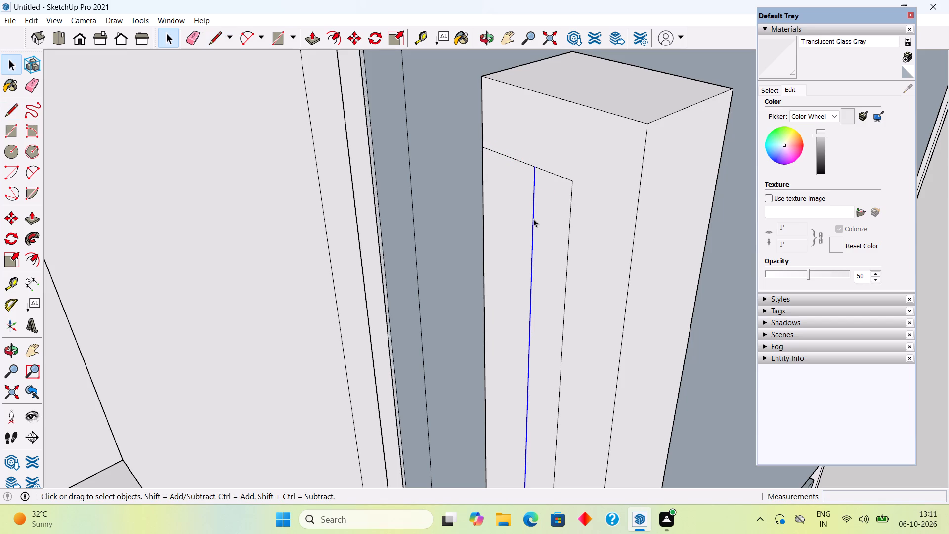
{"action": "key", "text": "Delete"}
Push the opened inset face through the handle's full 2 1/8" width to leave a C-shaped bar handle.
{"action": "left_click", "coordinate": [533, 219]}
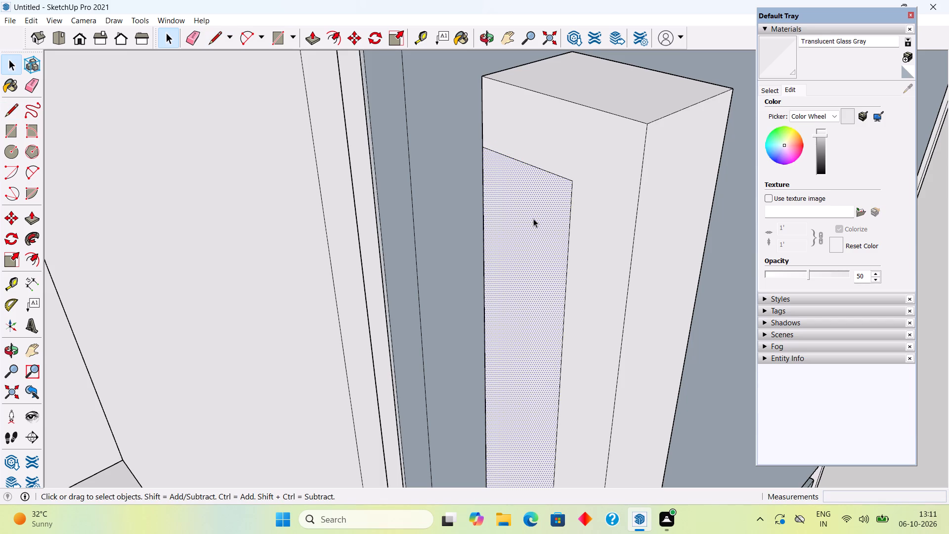
{"action": "key", "text": "p"}
{"action": "left_click", "coordinate": [533, 217]}
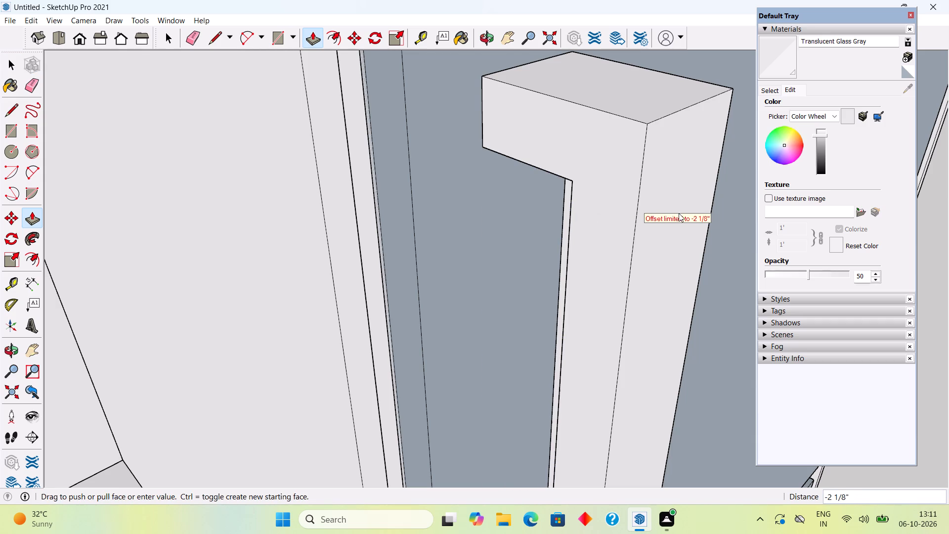
{"action": "left_click", "coordinate": [703, 211]}
Select the whole connected handle geometry and make it a group.
{"action": "middle_click_drag", "start_coordinate": [678, 221], "coordinate": [312, 194]}
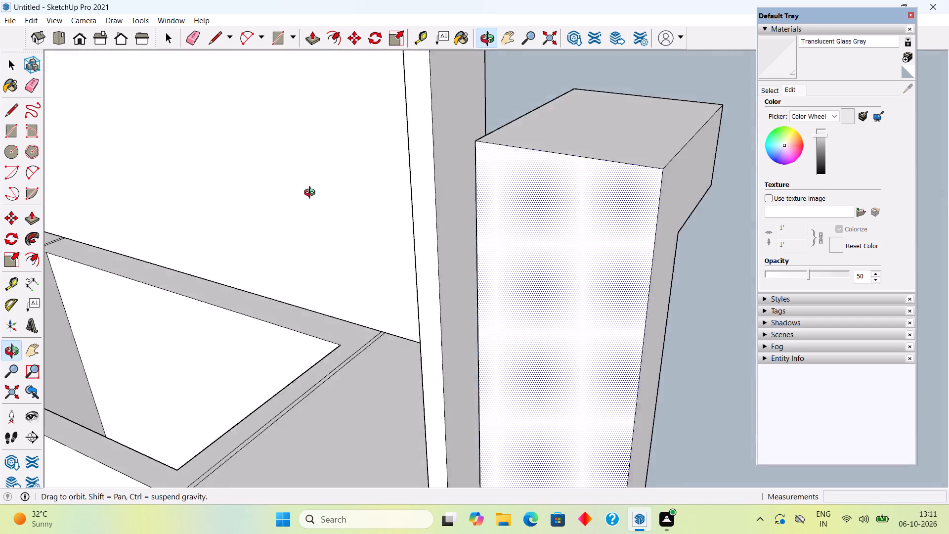
{"action": "middle_click_drag", "start_coordinate": [312, 194], "coordinate": [647, 182]}
{"action": "scroll", "coordinate": [647, 182], "scroll_direction": "down", "scroll_amount": 8}
{"action": "key", "text": "space"}
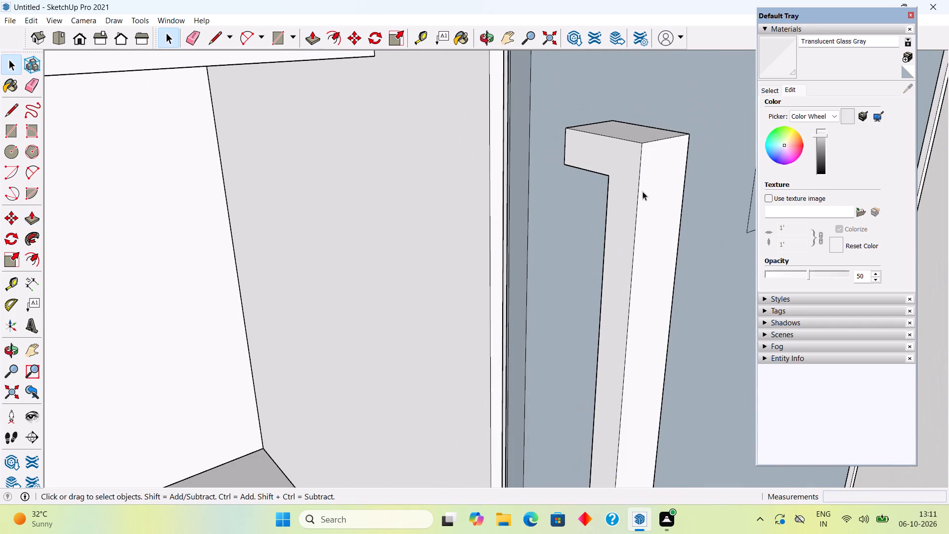
{"action": "triple_click", "coordinate": [643, 195]}
{"action": "right_click", "coordinate": [643, 195]}
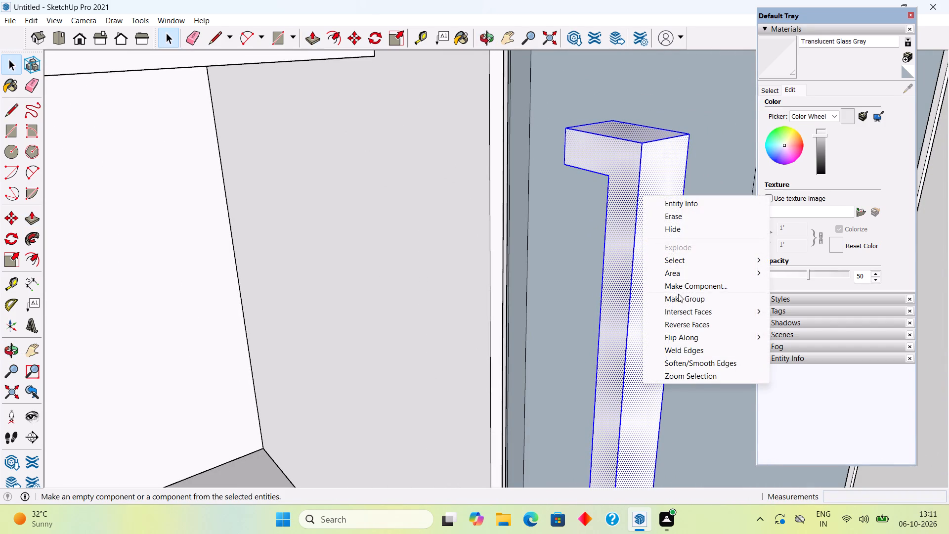
{"action": "left_click", "coordinate": [679, 300]}
Inside the handle group, push the sink-side face inward about 5/8" to narrow the handle, and leave the group.
{"action": "left_click", "coordinate": [627, 281]}
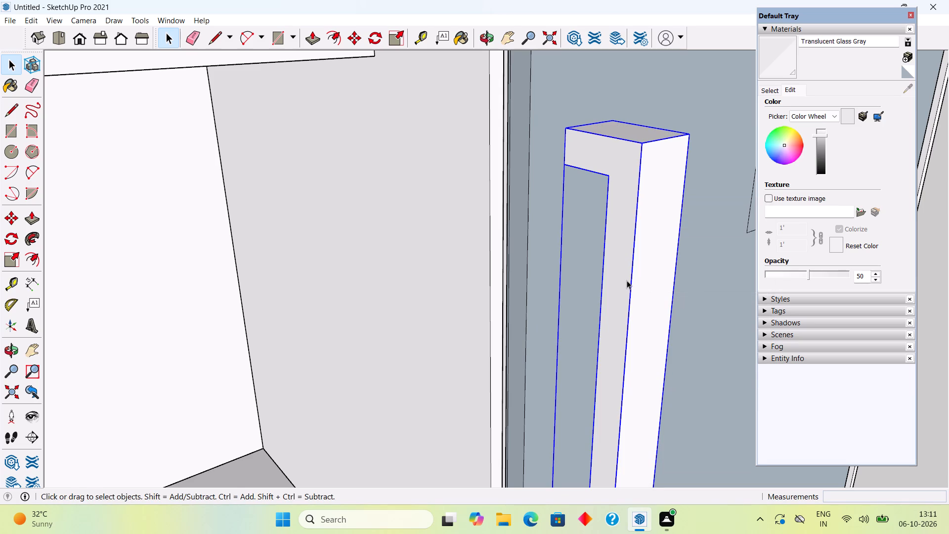
{"action": "triple_click", "coordinate": [620, 279]}
{"action": "key", "text": "p"}
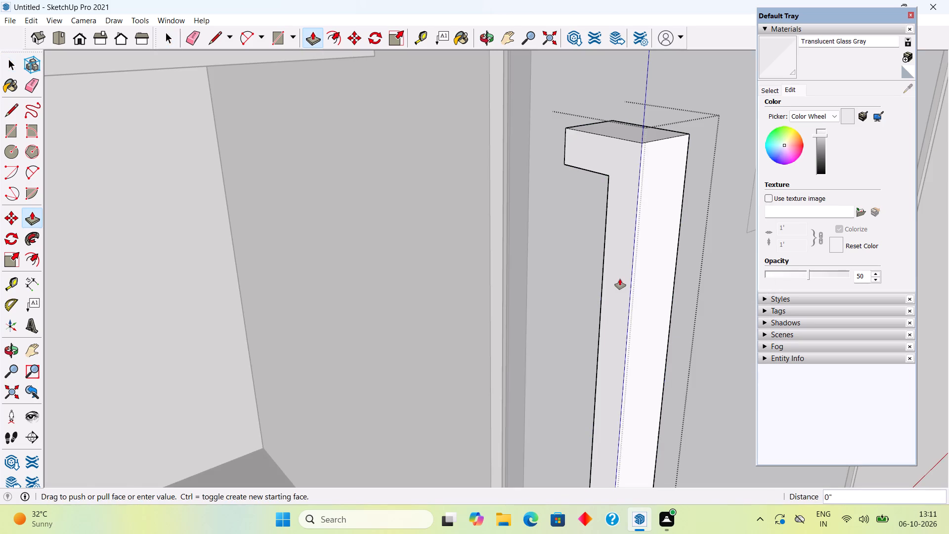
{"action": "left_click", "coordinate": [620, 279]}
{"action": "left_click", "coordinate": [632, 269]}
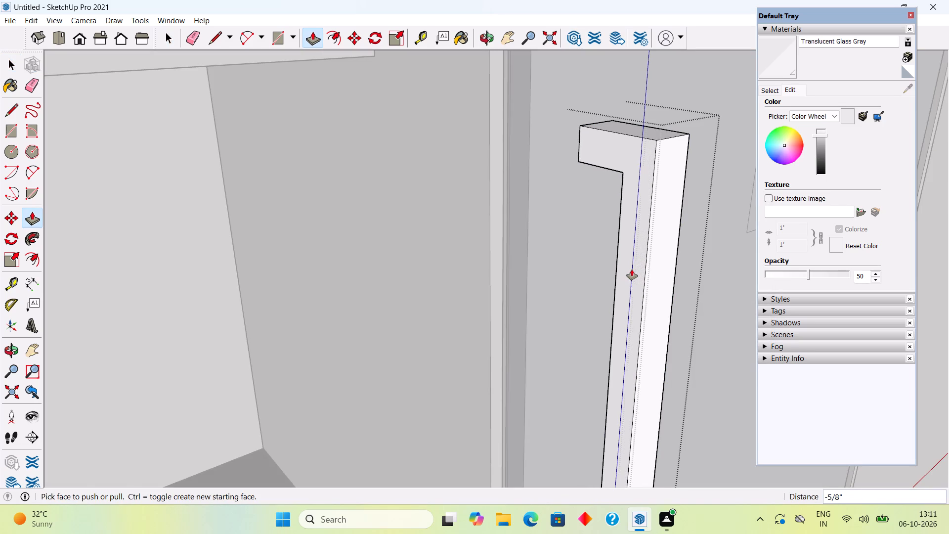
{"action": "middle_click_drag", "start_coordinate": [684, 258], "coordinate": [390, 271]}
{"action": "scroll", "coordinate": [390, 271], "scroll_direction": "down", "scroll_amount": 9}
{"action": "key", "text": "space"}
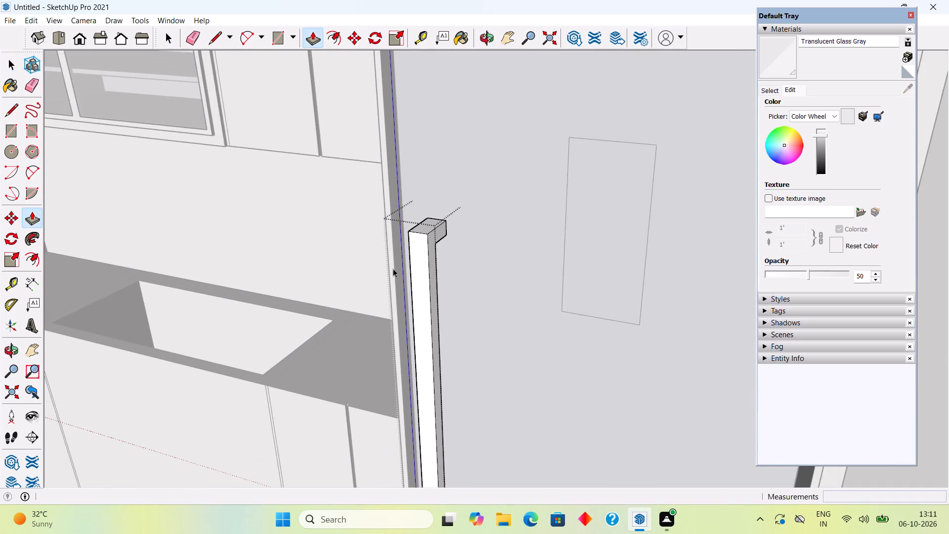
{"action": "scroll", "coordinate": [393, 268], "scroll_direction": "down", "scroll_amount": 13}
{"action": "double_click", "coordinate": [654, 238]}
Reopen the handle group and pull the grip bar's inner face about 1/4" towards the refrigerator door.
{"action": "middle_click_drag", "start_coordinate": [464, 312], "coordinate": [527, 236]}
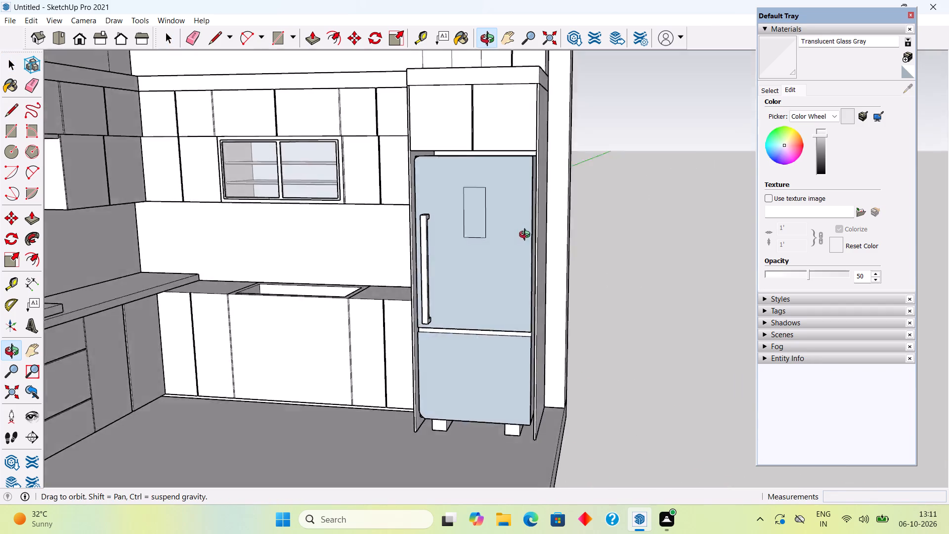
{"action": "middle_click_drag", "start_coordinate": [527, 236], "coordinate": [584, 257]}
{"action": "scroll", "coordinate": [495, 292], "scroll_direction": "up", "scroll_amount": 4}
{"action": "middle_click_drag", "start_coordinate": [394, 268], "coordinate": [511, 311]}
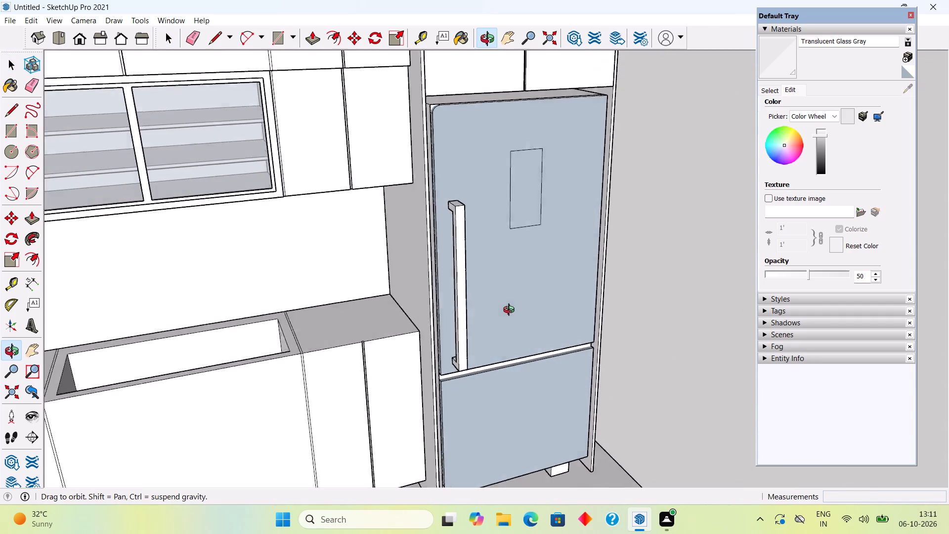
{"action": "middle_click_drag", "start_coordinate": [511, 311], "coordinate": [560, 312]}
{"action": "scroll", "coordinate": [511, 295], "scroll_direction": "up", "scroll_amount": 5}
{"action": "middle_click_drag", "start_coordinate": [482, 277], "coordinate": [548, 305]}
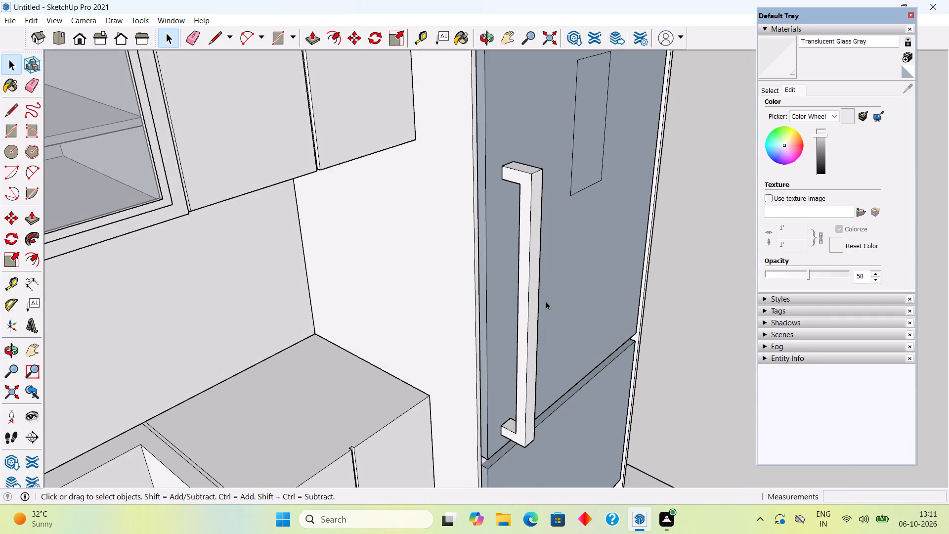
{"action": "left_click", "coordinate": [539, 299]}
{"action": "left_click", "coordinate": [535, 302]}
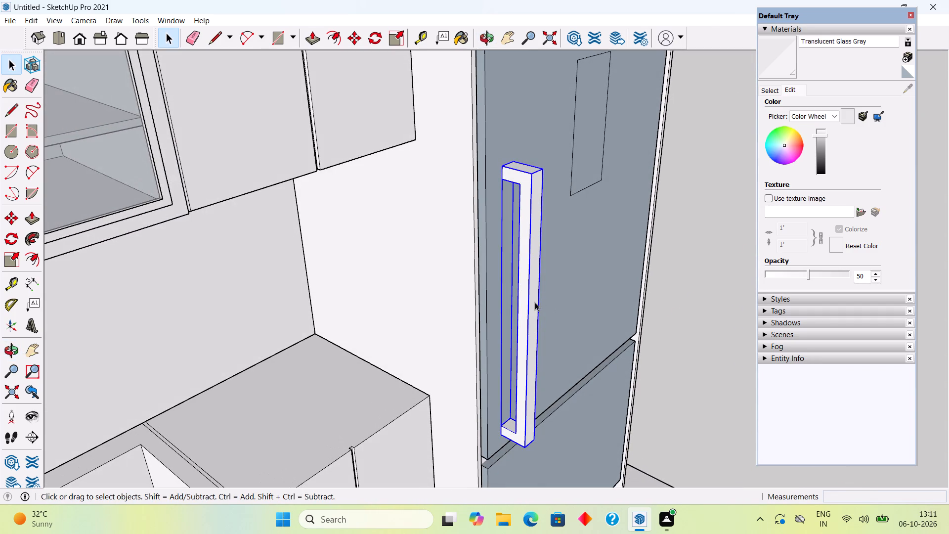
{"action": "double_click", "coordinate": [535, 302]}
{"action": "middle_click_drag", "start_coordinate": [511, 291], "coordinate": [620, 296]}
{"action": "scroll", "coordinate": [605, 302], "scroll_direction": "up", "scroll_amount": 3}
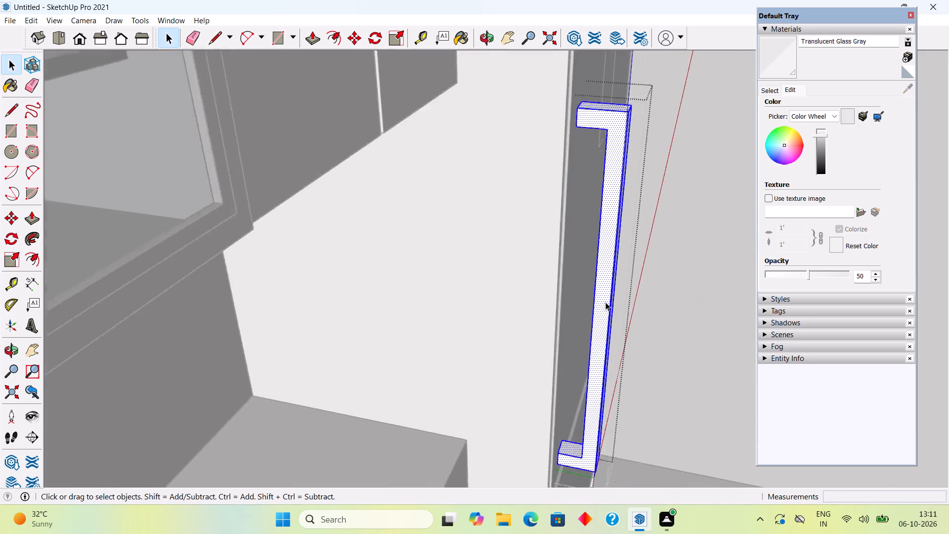
{"action": "scroll", "coordinate": [605, 302], "scroll_direction": "up", "scroll_amount": 3}
{"action": "middle_click_drag", "start_coordinate": [569, 314], "coordinate": [623, 345]}
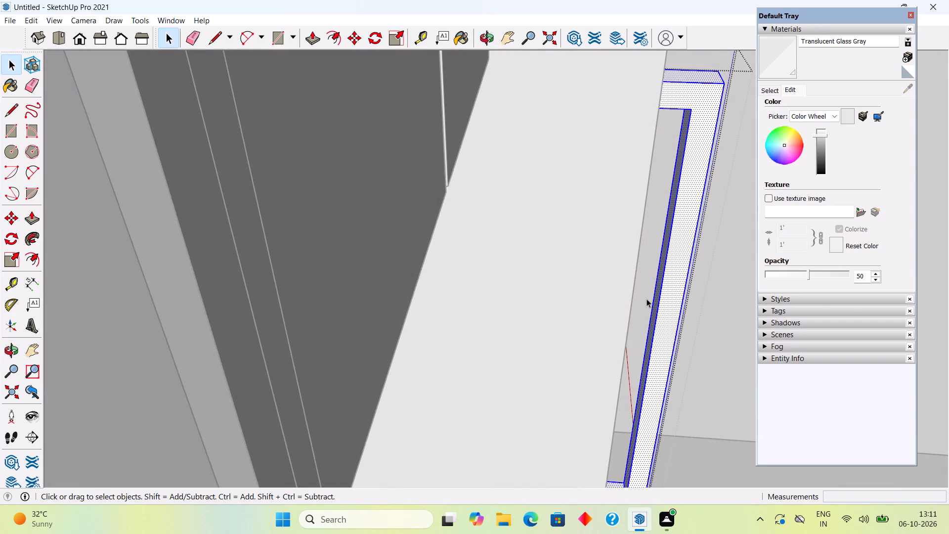
{"action": "scroll", "coordinate": [654, 279], "scroll_direction": "up", "scroll_amount": 16}
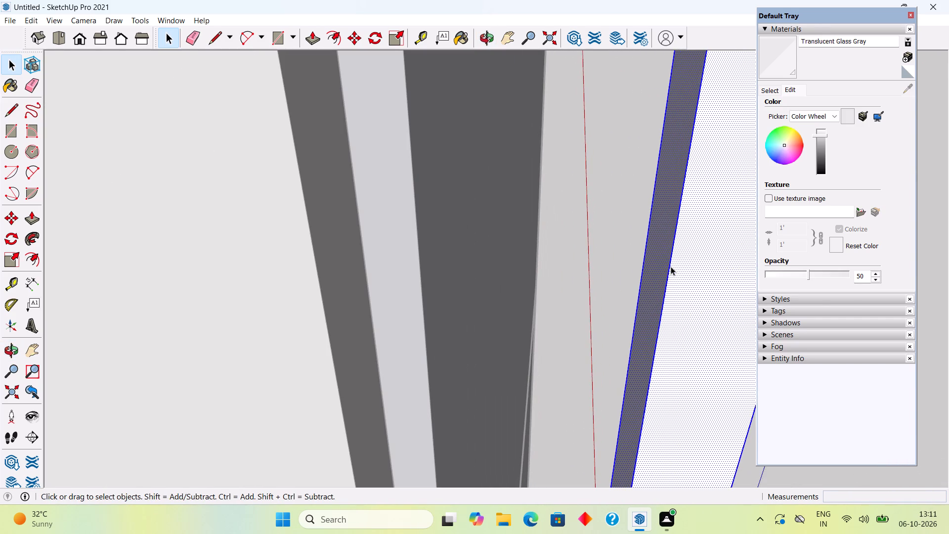
{"action": "key", "text": "p"}
{"action": "left_click", "coordinate": [656, 276]}
{"action": "left_click", "coordinate": [630, 276]}
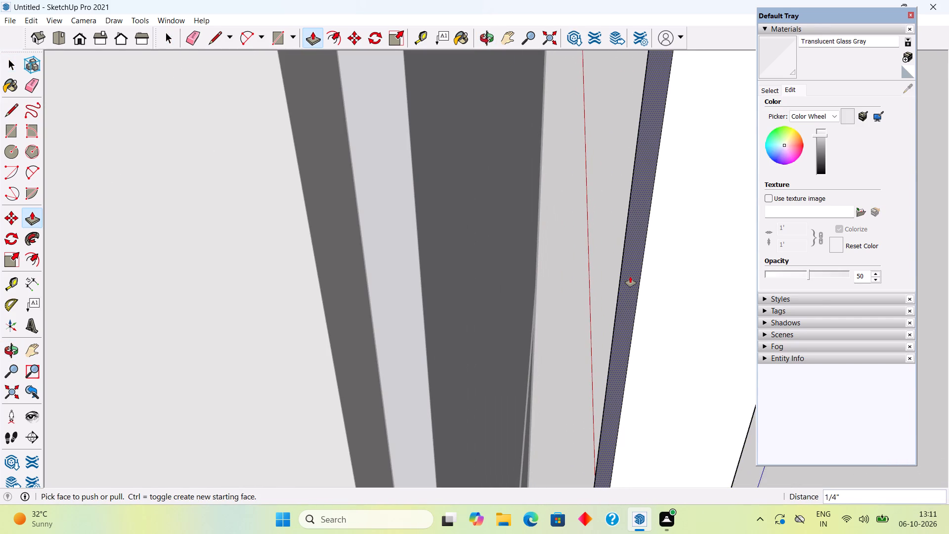
Push the handle's front face back towards the door by about 11/16" to reduce its projection.
{"action": "scroll", "coordinate": [629, 276], "scroll_direction": "down", "scroll_amount": 15}
{"action": "middle_click_drag", "start_coordinate": [641, 277], "coordinate": [494, 269]}
{"action": "scroll", "coordinate": [494, 269], "scroll_direction": "down", "scroll_amount": 4}
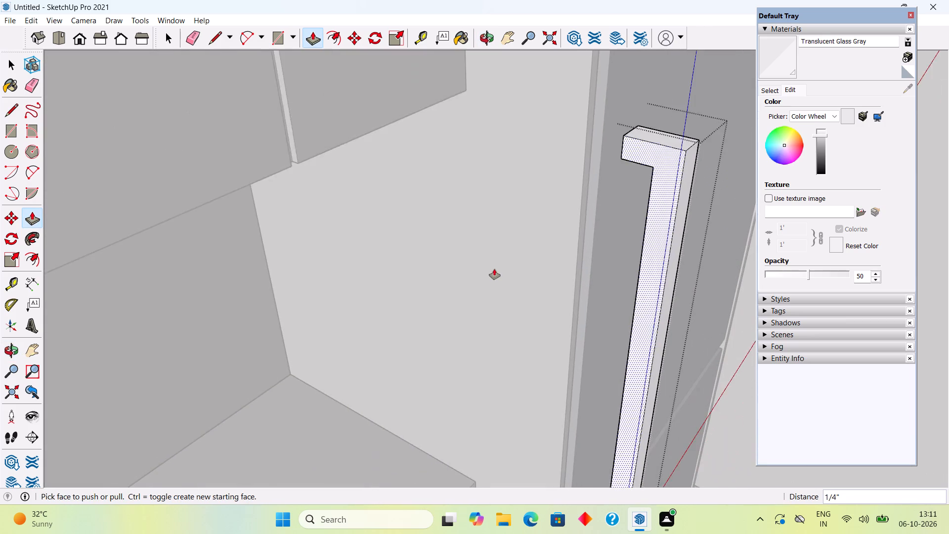
{"action": "left_click", "coordinate": [656, 275]}
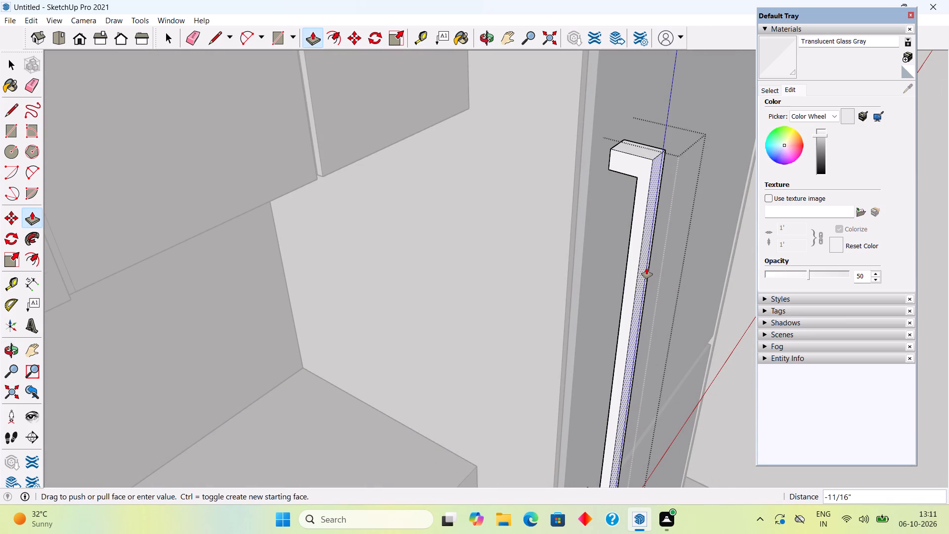
{"action": "left_click", "coordinate": [647, 268]}
Push the upper door handle's top end face down about 5/16" to shorten it, and leave the handle group.
{"action": "left_click", "coordinate": [638, 147]}
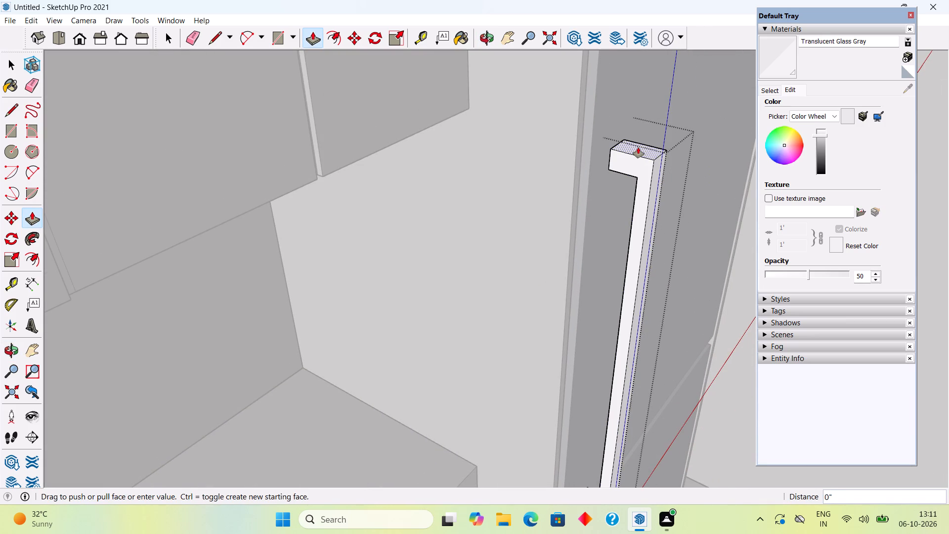
{"action": "left_click", "coordinate": [638, 153]}
{"action": "scroll", "coordinate": [655, 222], "scroll_direction": "down", "scroll_amount": 6}
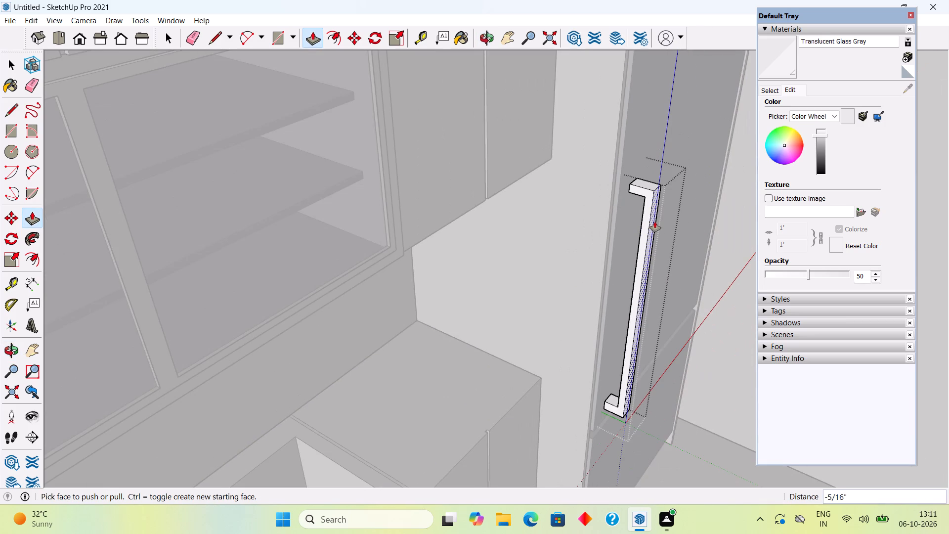
{"action": "middle_click_drag", "start_coordinate": [617, 307], "coordinate": [550, 125]}
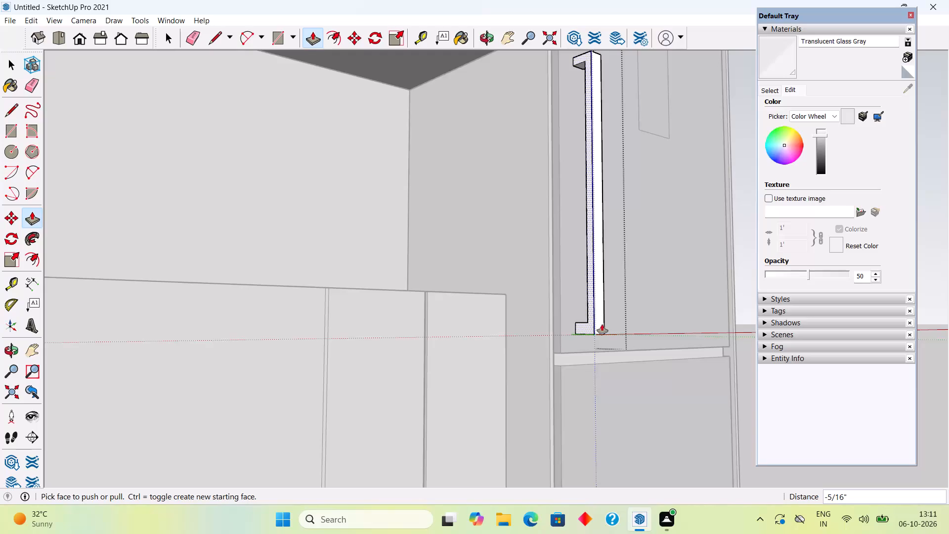
{"action": "key", "text": "space"}
{"action": "scroll", "coordinate": [591, 306], "scroll_direction": "down", "scroll_amount": 4}
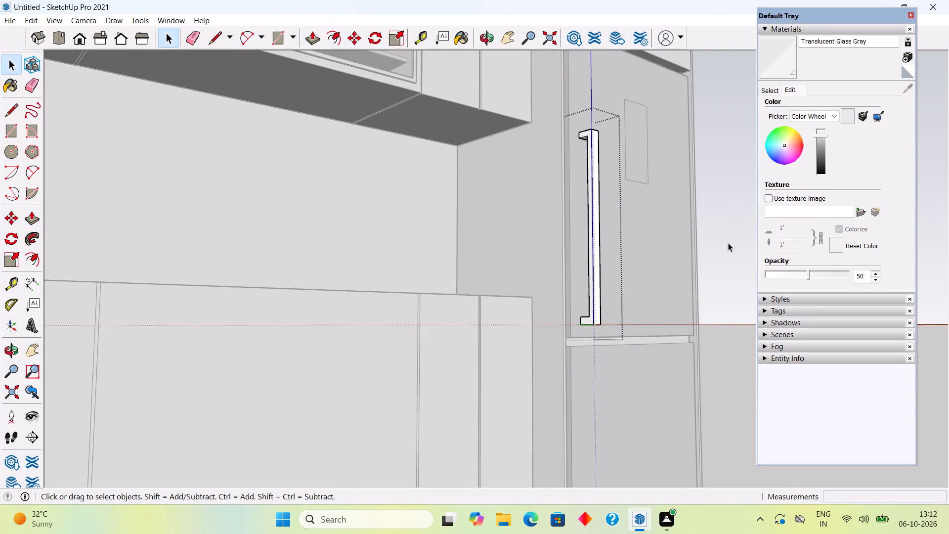
{"action": "left_click", "coordinate": [728, 243]}
{"action": "middle_click_drag", "start_coordinate": [624, 268], "coordinate": [440, 317]}
{"action": "scroll", "coordinate": [440, 317], "scroll_direction": "down", "scroll_amount": 3}
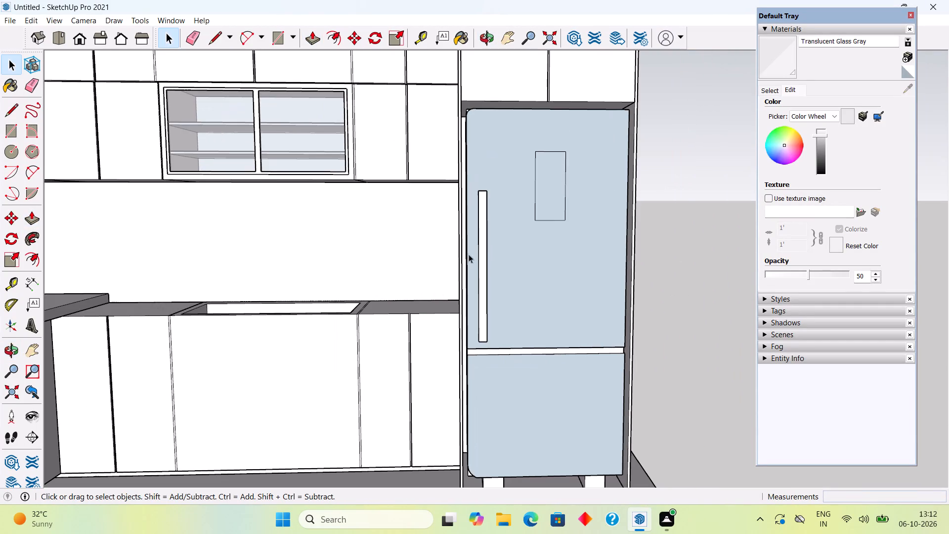
Copy the handle group horizontally across the upper refrigerator door, about 11 13/16" away from the original.
{"action": "left_click", "coordinate": [483, 249]}
{"action": "left_click", "coordinate": [483, 249]}
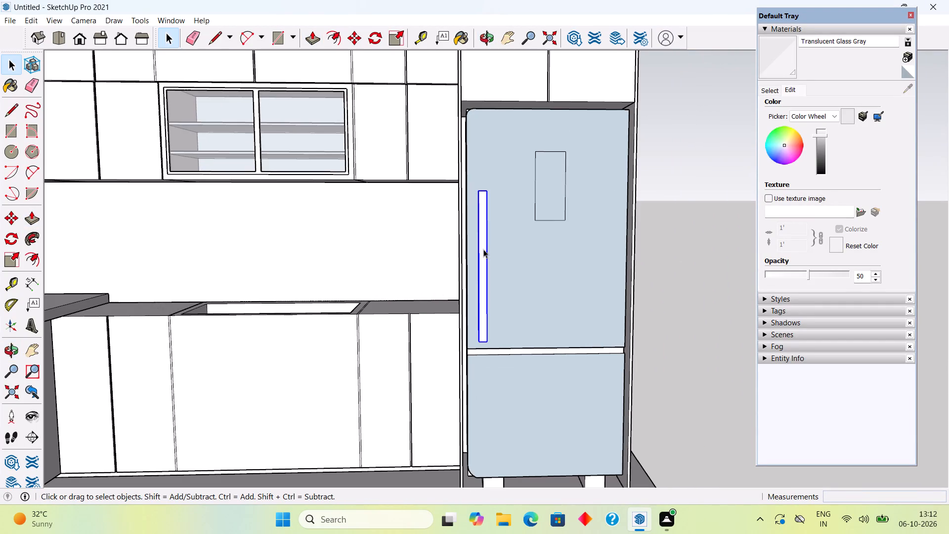
{"action": "key", "text": "q"}
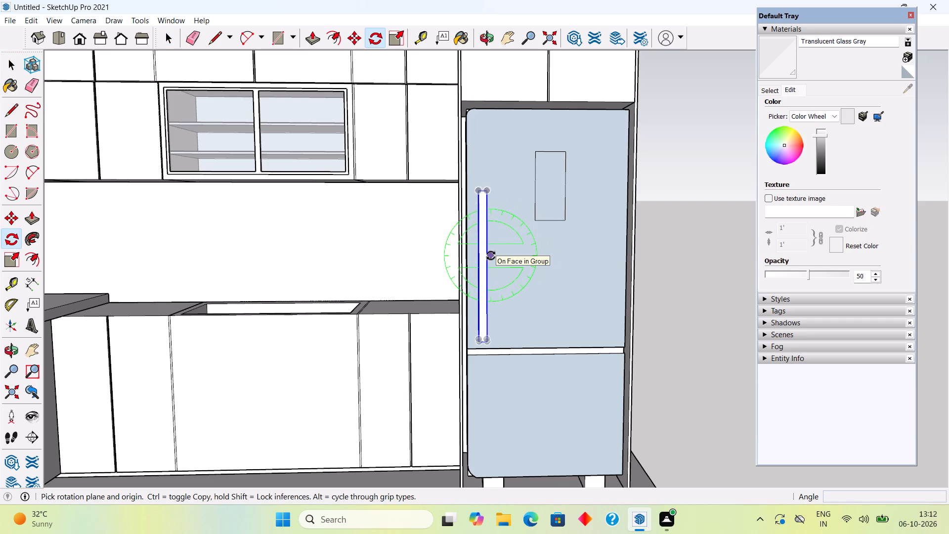
{"action": "key", "text": "space"}
{"action": "key", "text": "m"}
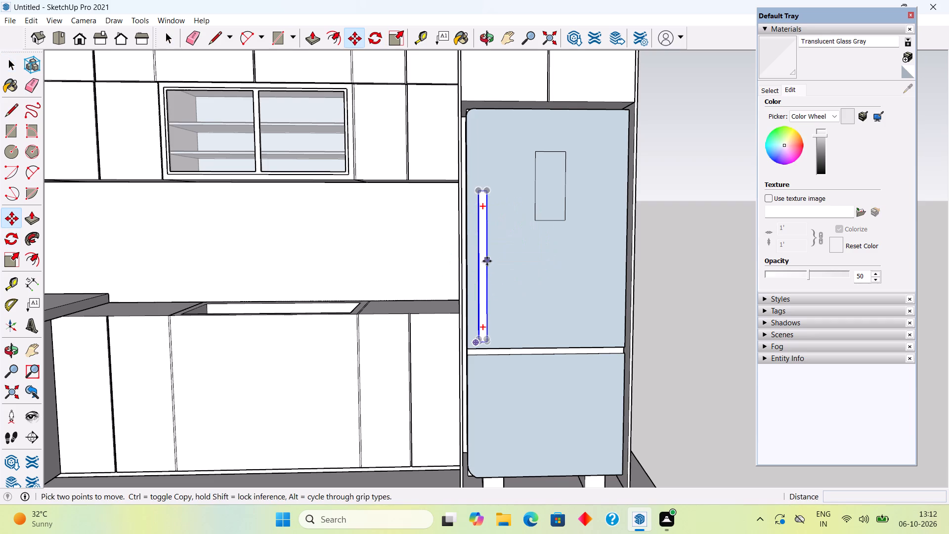
{"action": "left_click", "coordinate": [486, 262]}
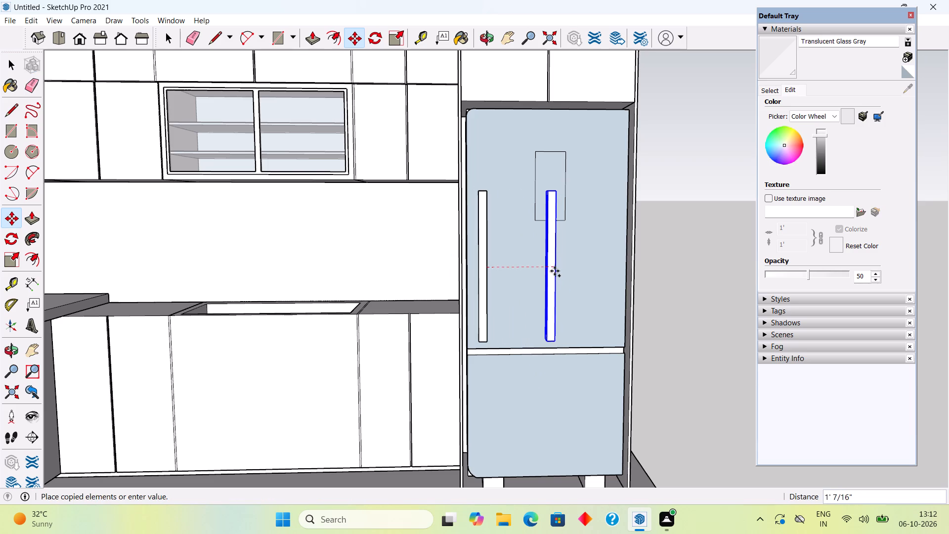
{"action": "left_click", "coordinate": [551, 270]}
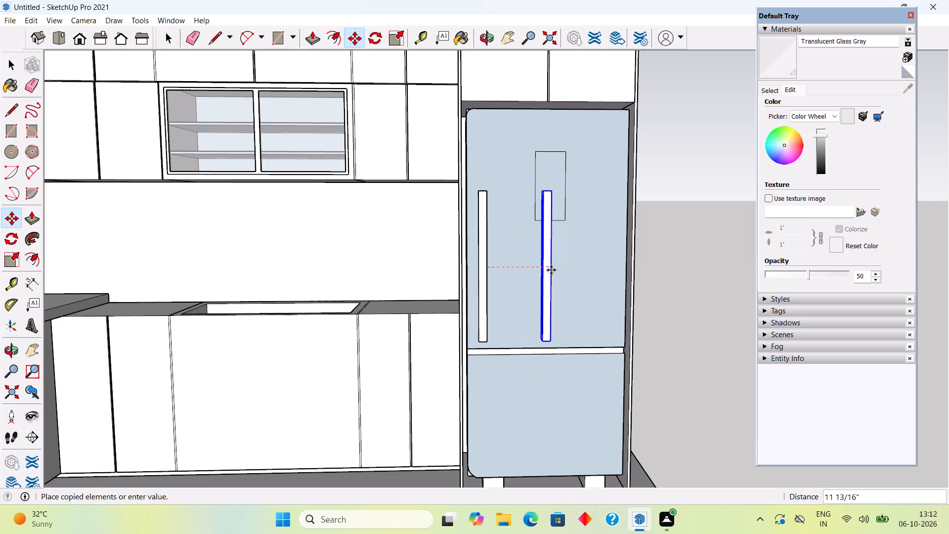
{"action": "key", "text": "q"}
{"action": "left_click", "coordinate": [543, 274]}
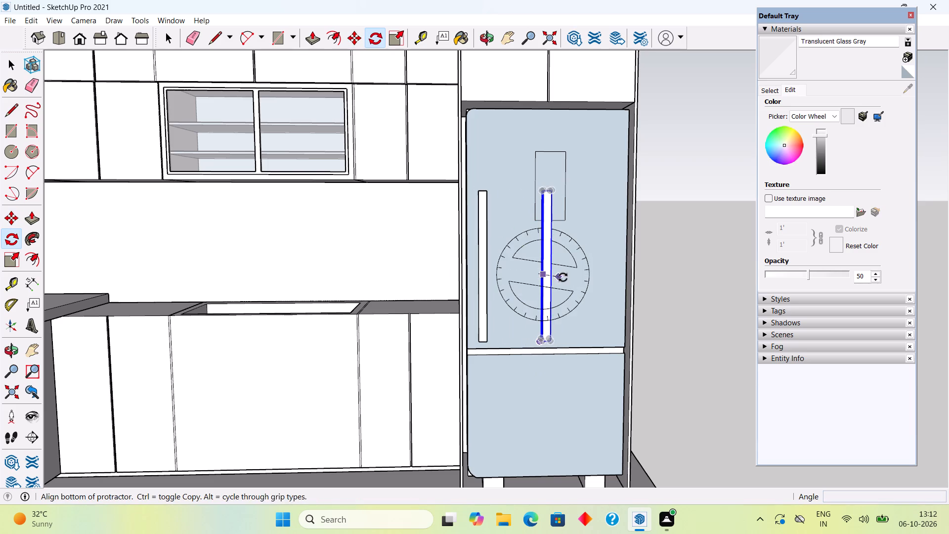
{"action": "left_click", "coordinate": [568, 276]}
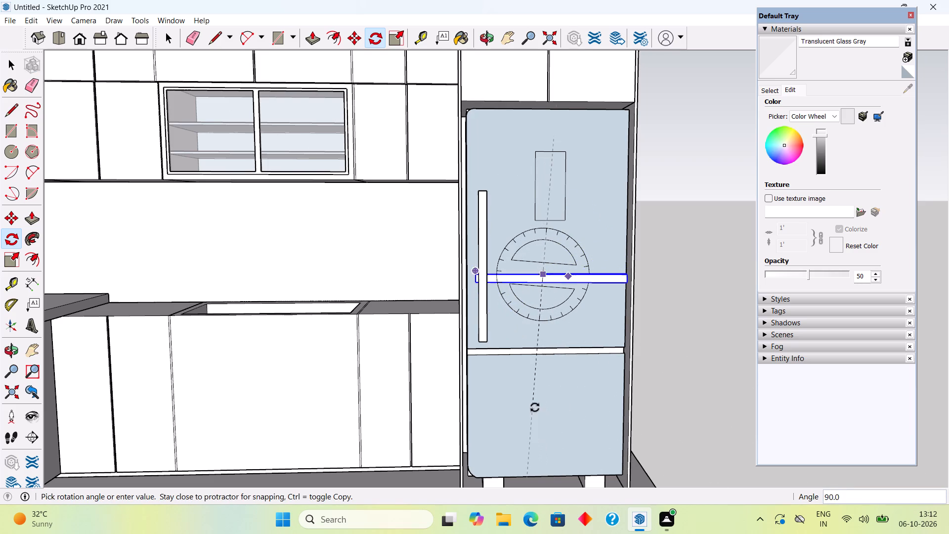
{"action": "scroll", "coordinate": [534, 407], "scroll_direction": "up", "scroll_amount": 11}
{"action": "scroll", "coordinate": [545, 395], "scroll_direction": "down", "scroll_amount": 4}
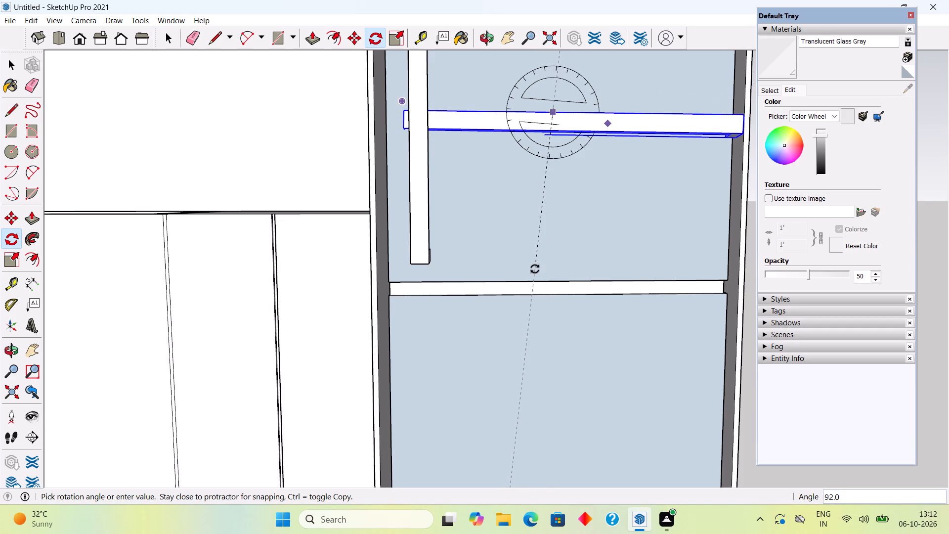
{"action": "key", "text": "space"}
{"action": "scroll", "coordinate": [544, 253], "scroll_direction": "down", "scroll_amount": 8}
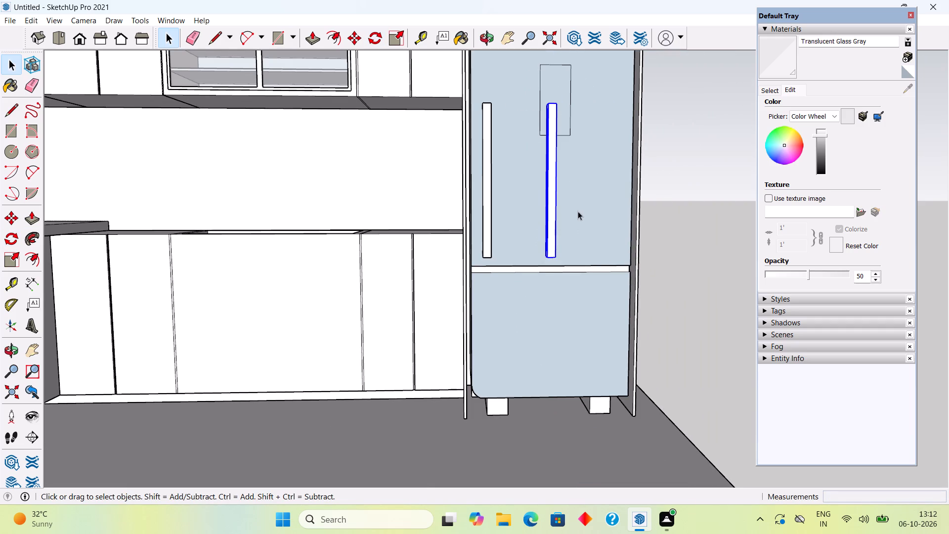
Rotate the copied handle 90° in the plane of the refrigerator door so that it lies horizontally.
{"action": "key", "text": "q"}
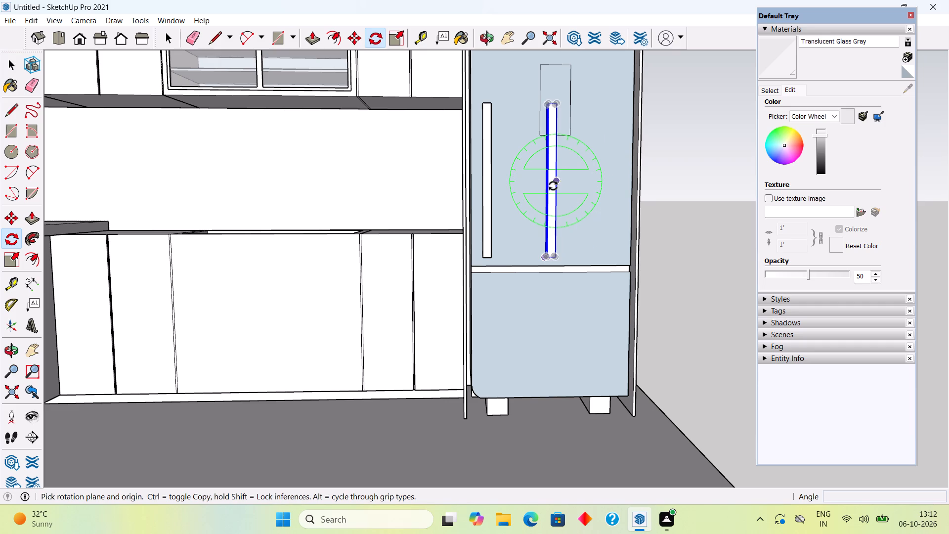
{"action": "left_click", "coordinate": [553, 186]}
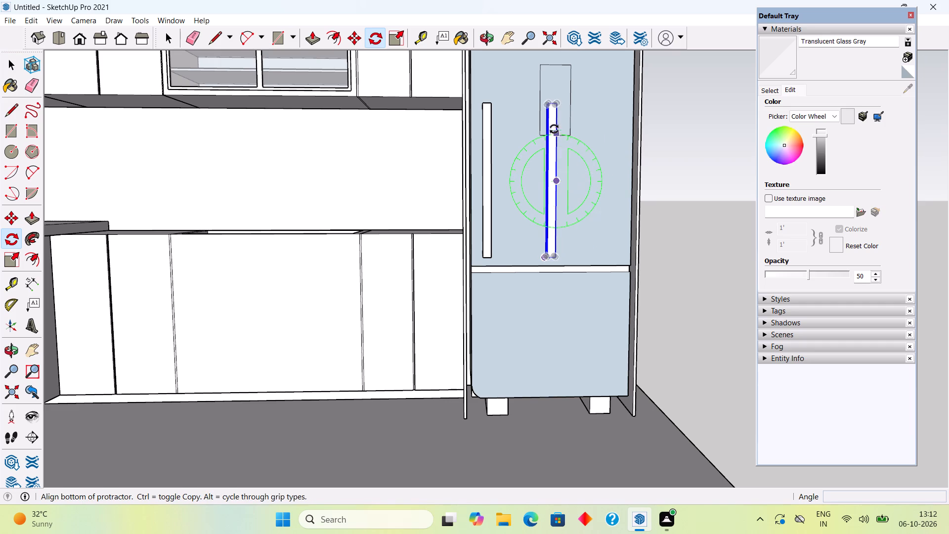
{"action": "left_click", "coordinate": [552, 124]}
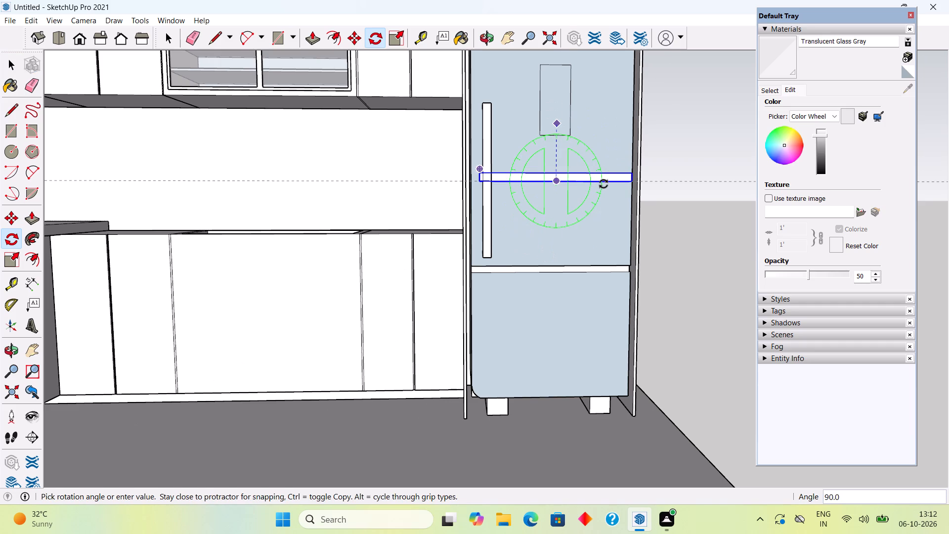
{"action": "left_click", "coordinate": [604, 184]}
{"action": "key", "text": "space"}
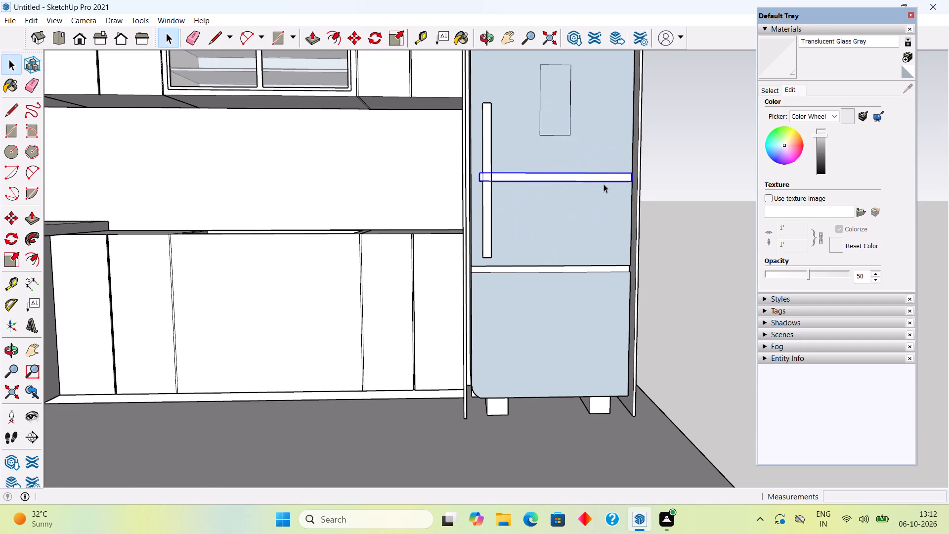
Move the horizontal handle straight down about 1' 7 13/16" onto the upper part of the lower door.
{"action": "key", "text": "m"}
{"action": "left_click", "coordinate": [604, 173]}
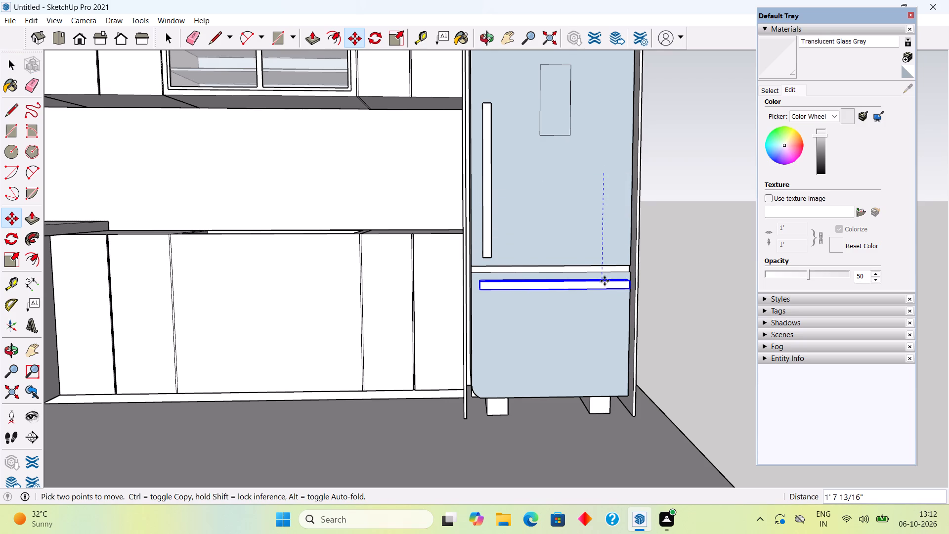
{"action": "left_click", "coordinate": [604, 281]}
Shift the horizontal handle about 11/16" along the lower door towards the sink side.
{"action": "middle_click_drag", "start_coordinate": [599, 280], "coordinate": [529, 257]}
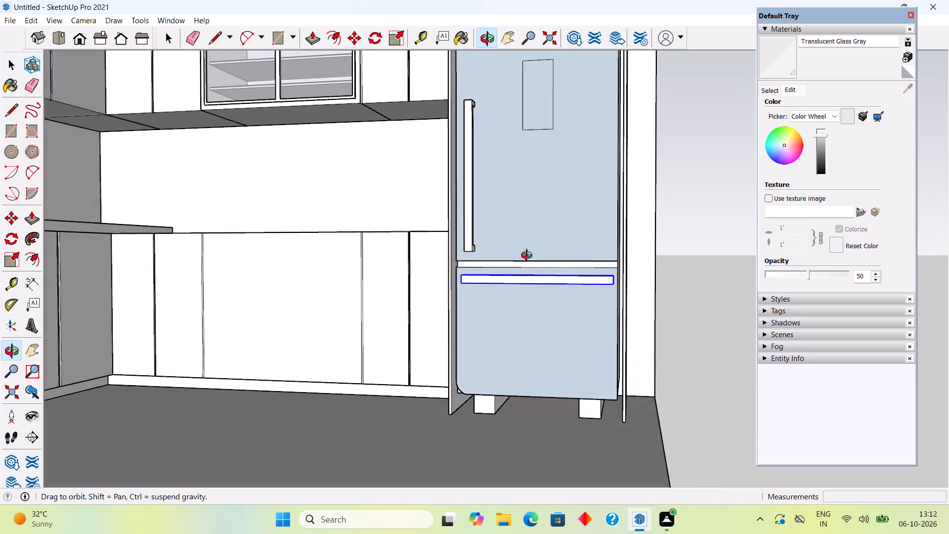
{"action": "middle_click_drag", "start_coordinate": [529, 257], "coordinate": [525, 255]}
{"action": "scroll", "coordinate": [556, 293], "scroll_direction": "up", "scroll_amount": 4}
{"action": "middle_click_drag", "start_coordinate": [562, 276], "coordinate": [741, 381]}
{"action": "scroll", "coordinate": [524, 336], "scroll_direction": "up", "scroll_amount": 4}
{"action": "left_click", "coordinate": [525, 309]}
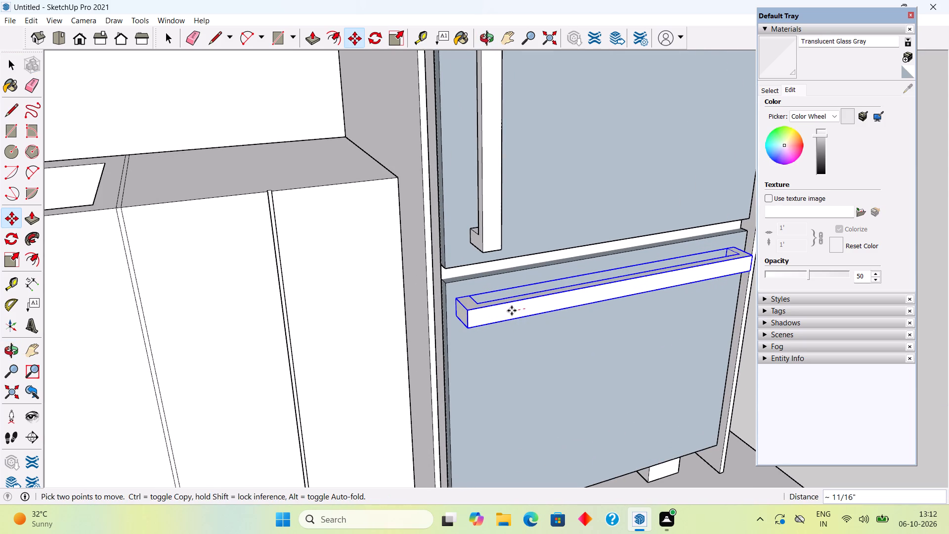
{"action": "left_click", "coordinate": [512, 311]}
Inside the horizontal handle's group, push its top face down about 13/16" to slim the bar, and leave the group.
{"action": "middle_click_drag", "start_coordinate": [548, 306], "coordinate": [462, 320]}
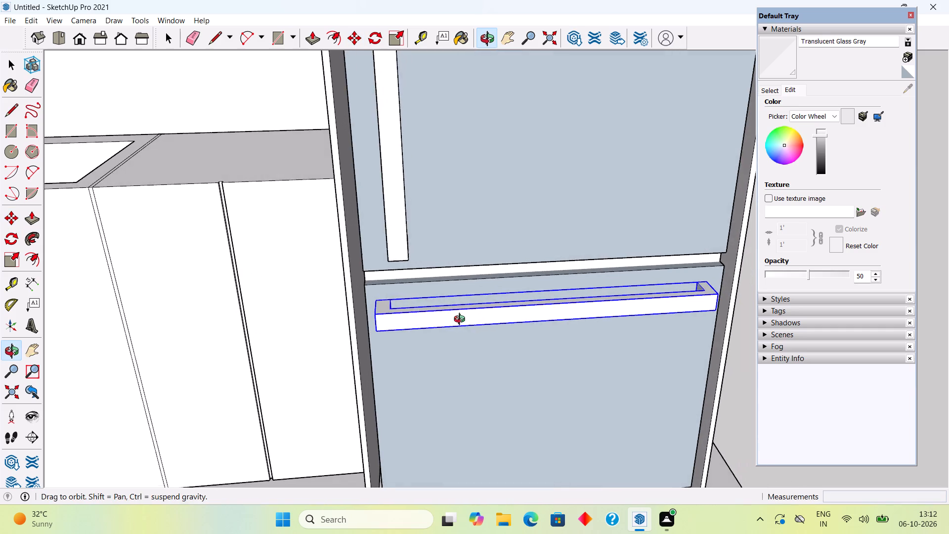
{"action": "middle_click_drag", "start_coordinate": [462, 320], "coordinate": [456, 328]}
{"action": "key", "text": "space"}
{"action": "double_click", "coordinate": [478, 327]}
{"action": "left_click", "coordinate": [481, 329]}
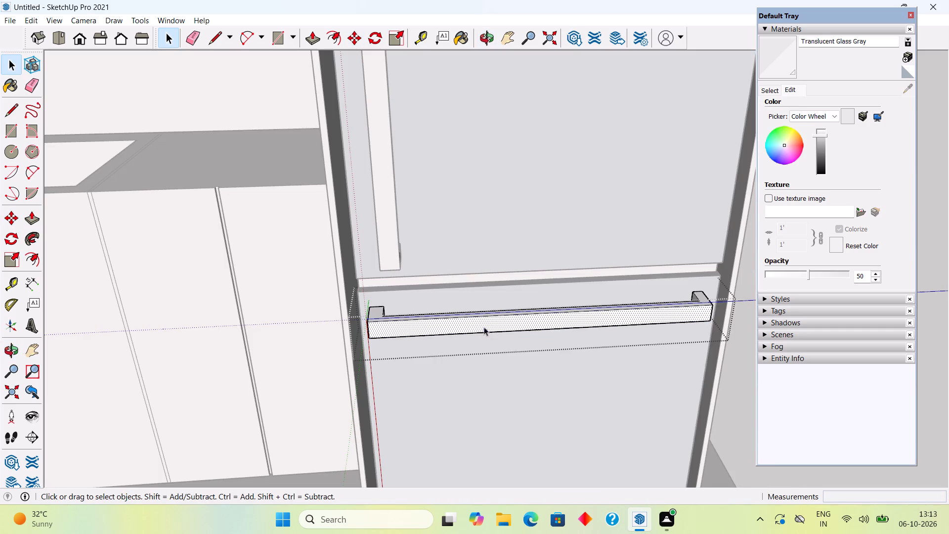
{"action": "middle_click_drag", "start_coordinate": [524, 277], "coordinate": [500, 353]}
{"action": "scroll", "coordinate": [509, 370], "scroll_direction": "up", "scroll_amount": 5}
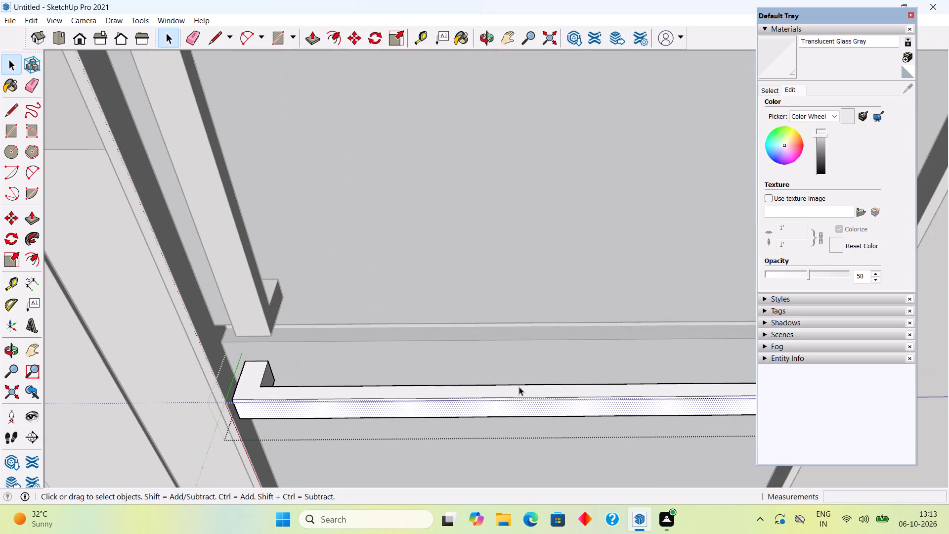
{"action": "left_click", "coordinate": [519, 390]}
{"action": "key", "text": "p"}
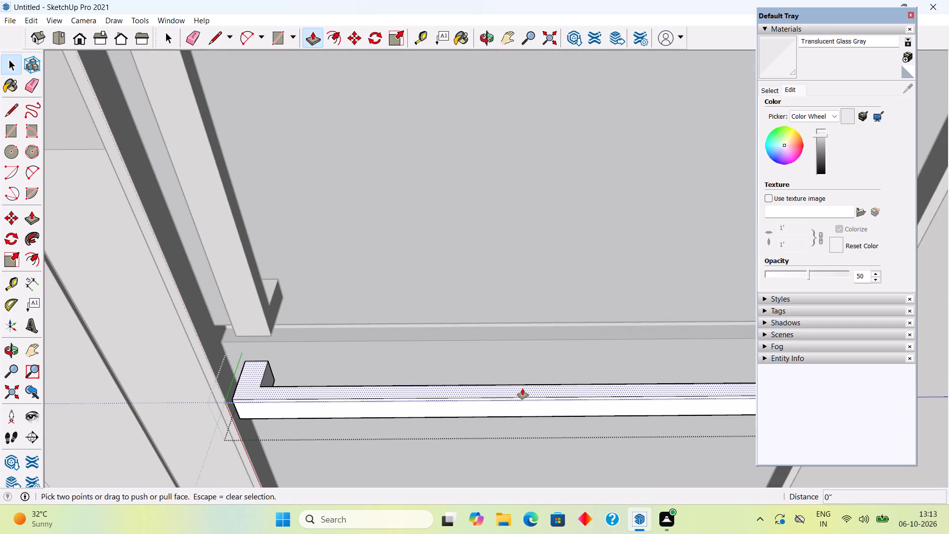
{"action": "left_click", "coordinate": [522, 389]}
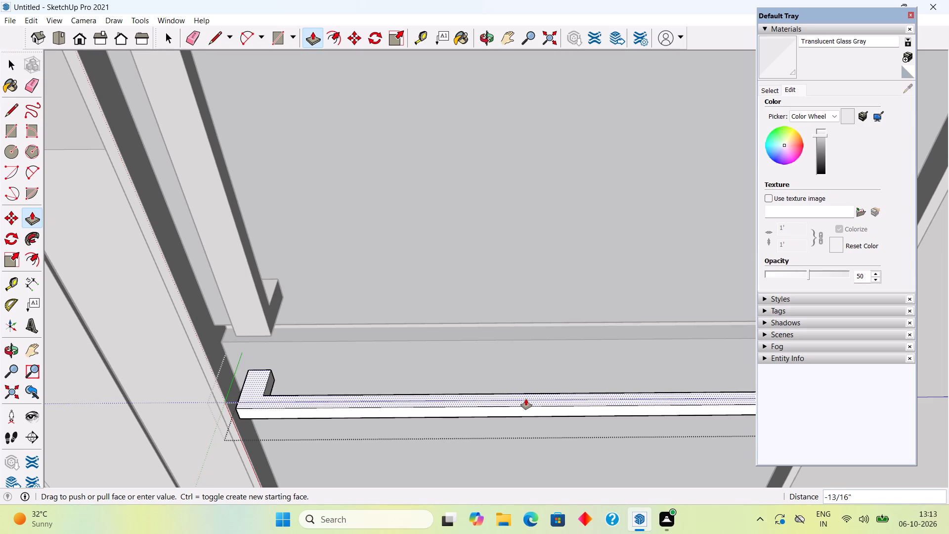
{"action": "left_click", "coordinate": [526, 399]}
{"action": "middle_click_drag", "start_coordinate": [536, 455], "coordinate": [521, 326]}
{"action": "scroll", "coordinate": [521, 326], "scroll_direction": "down", "scroll_amount": 7}
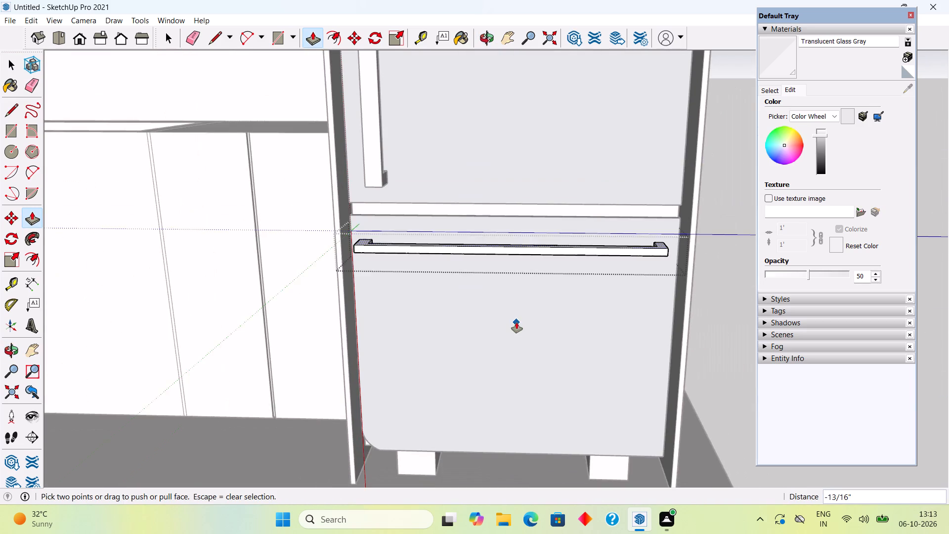
{"action": "scroll", "coordinate": [550, 295], "scroll_direction": "down", "scroll_amount": 1}
{"action": "middle_click_drag", "start_coordinate": [548, 264], "coordinate": [530, 158]}
{"action": "scroll", "coordinate": [512, 214], "scroll_direction": "up", "scroll_amount": 1}
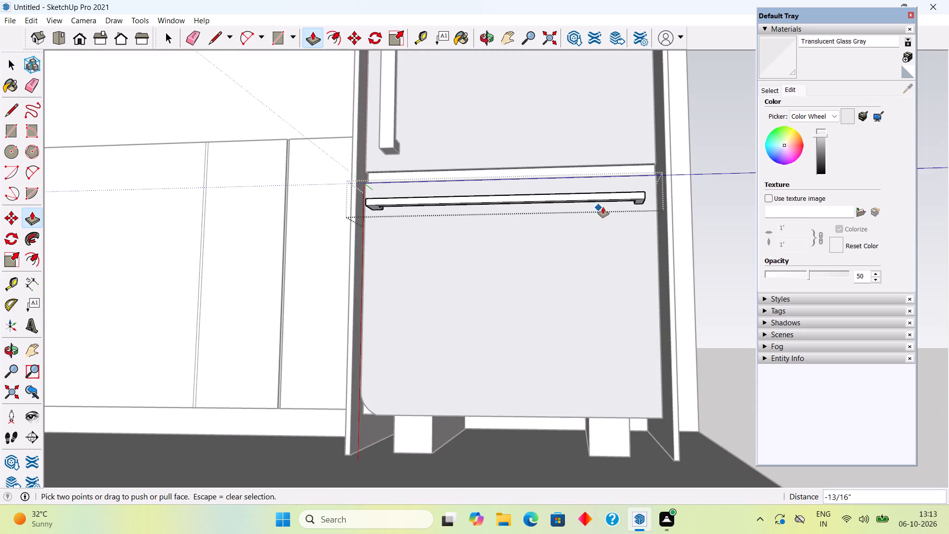
{"action": "key", "text": "space"}
{"action": "left_click", "coordinate": [718, 209]}
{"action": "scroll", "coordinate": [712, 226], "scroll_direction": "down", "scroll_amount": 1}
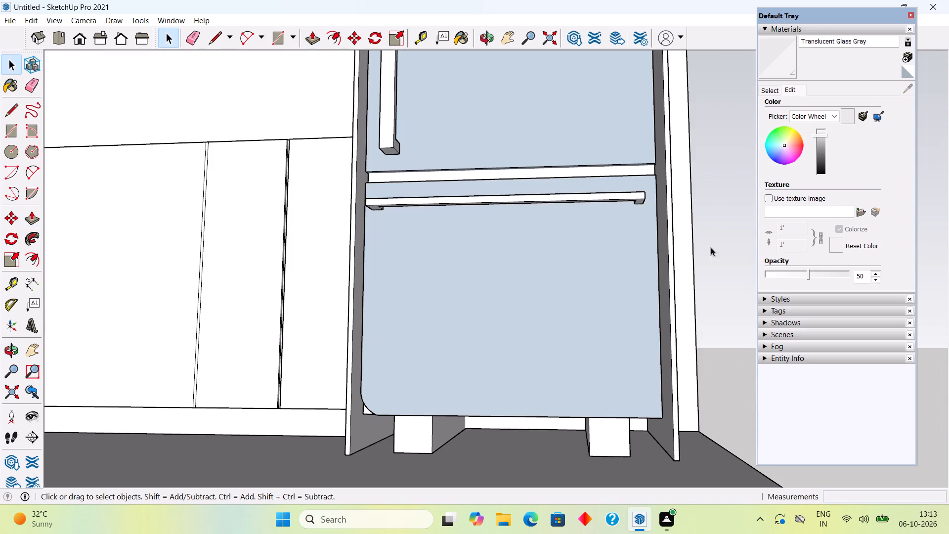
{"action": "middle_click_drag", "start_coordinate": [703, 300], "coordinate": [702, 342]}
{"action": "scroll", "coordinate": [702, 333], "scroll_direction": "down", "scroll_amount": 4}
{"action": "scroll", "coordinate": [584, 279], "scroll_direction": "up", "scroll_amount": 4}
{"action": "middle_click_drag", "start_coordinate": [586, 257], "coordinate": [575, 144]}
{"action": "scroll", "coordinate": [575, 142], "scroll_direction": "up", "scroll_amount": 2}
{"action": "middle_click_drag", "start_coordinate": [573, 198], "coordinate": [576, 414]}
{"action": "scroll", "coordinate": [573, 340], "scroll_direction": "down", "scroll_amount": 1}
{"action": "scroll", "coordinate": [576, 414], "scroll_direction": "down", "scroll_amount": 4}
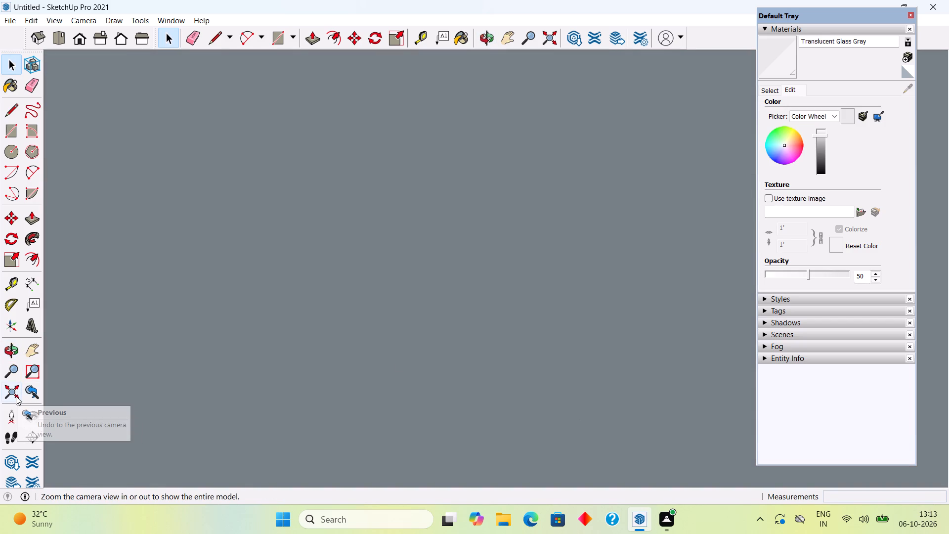
Inside the horizontal handle's group on the lower refrigerator door, pull its underside down about 3/16" and leave the group.
{"action": "left_click", "coordinate": [16, 396]}
{"action": "scroll", "coordinate": [723, 213], "scroll_direction": "up", "scroll_amount": 2}
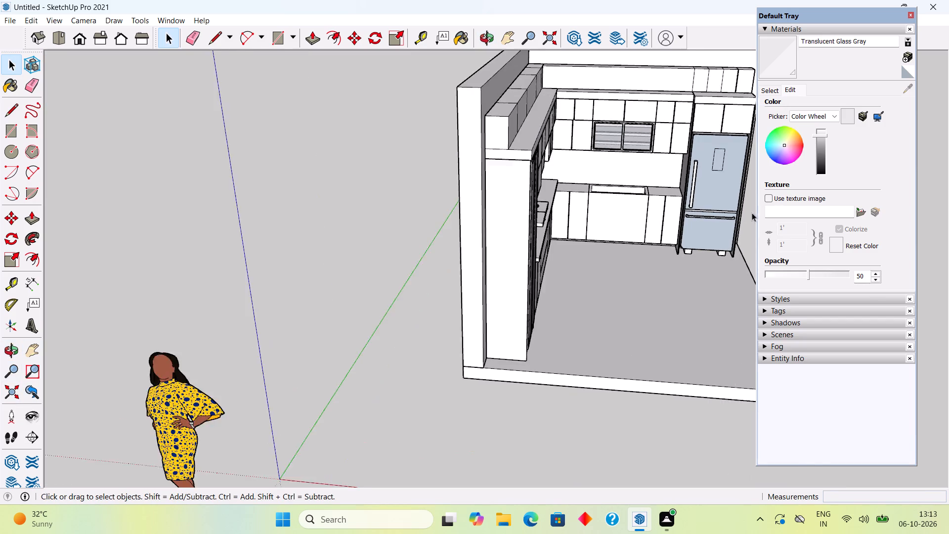
{"action": "scroll", "coordinate": [752, 213], "scroll_direction": "up", "scroll_amount": 2}
{"action": "scroll", "coordinate": [756, 211], "scroll_direction": "up", "scroll_amount": 20}
{"action": "scroll", "coordinate": [756, 211], "scroll_direction": "up", "scroll_amount": 1}
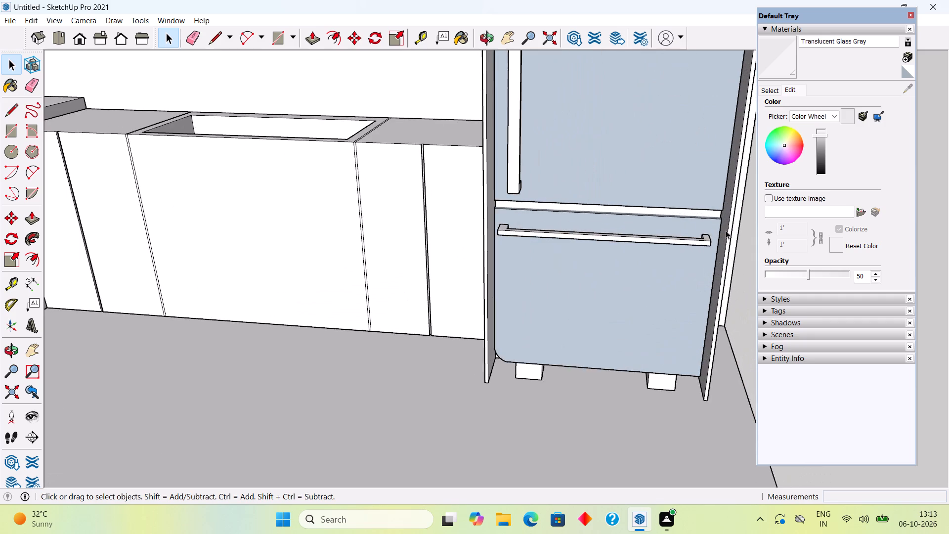
{"action": "scroll", "coordinate": [720, 241], "scroll_direction": "up", "scroll_amount": 4}
{"action": "middle_click_drag", "start_coordinate": [673, 260], "coordinate": [654, 184]}
{"action": "scroll", "coordinate": [612, 179], "scroll_direction": "up", "scroll_amount": 6}
{"action": "middle_click_drag", "start_coordinate": [604, 192], "coordinate": [595, 159]}
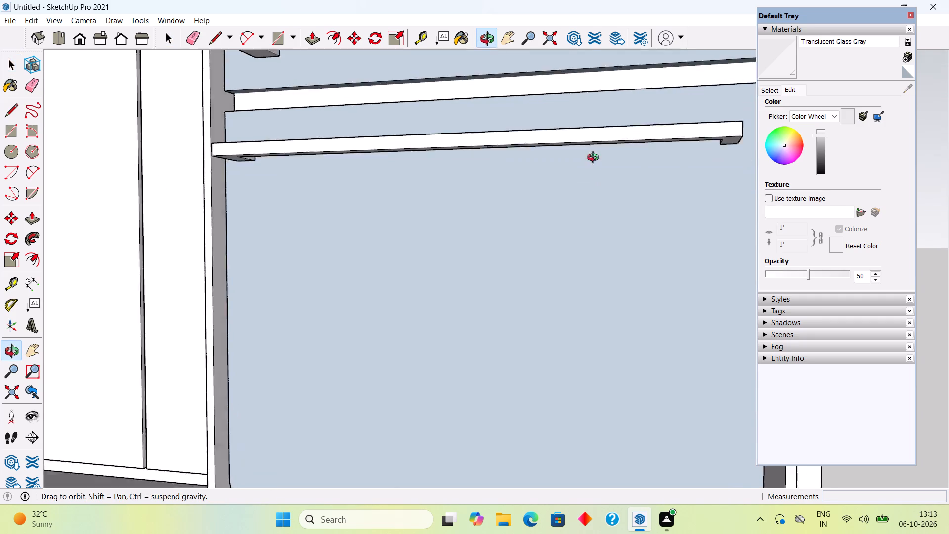
{"action": "middle_click_drag", "start_coordinate": [595, 159], "coordinate": [591, 130]}
{"action": "scroll", "coordinate": [576, 96], "scroll_direction": "up", "scroll_amount": 5}
{"action": "triple_click", "coordinate": [579, 102]}
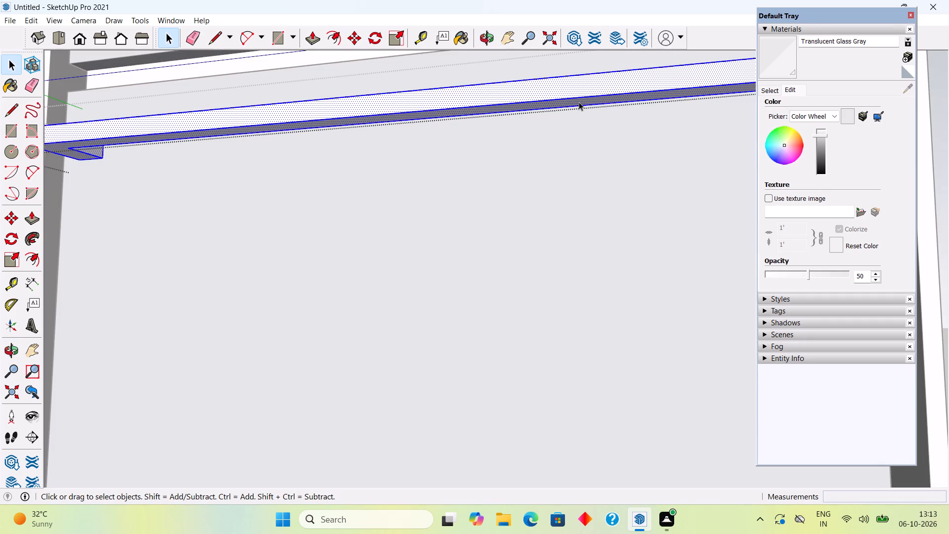
{"action": "left_click", "coordinate": [579, 102]}
{"action": "key", "text": "p"}
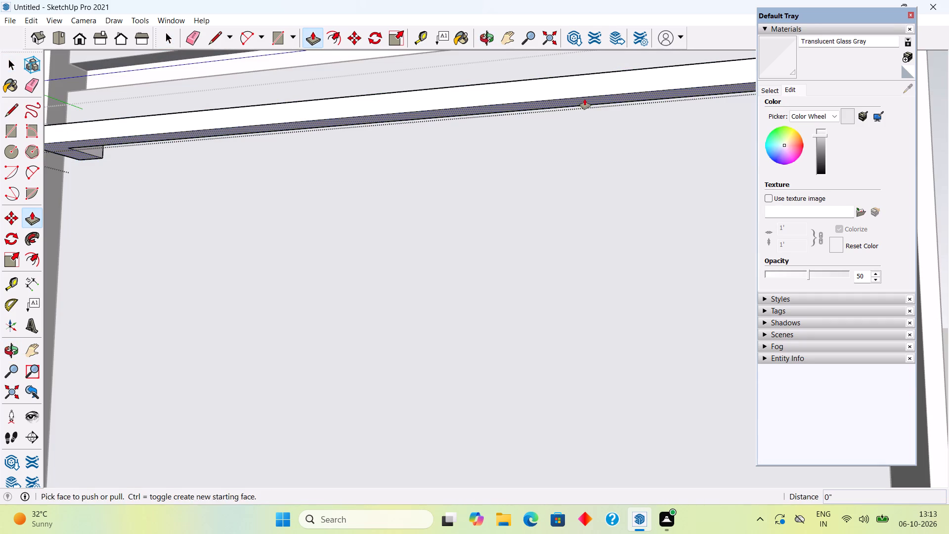
{"action": "left_click", "coordinate": [585, 99]}
{"action": "left_click", "coordinate": [586, 106]}
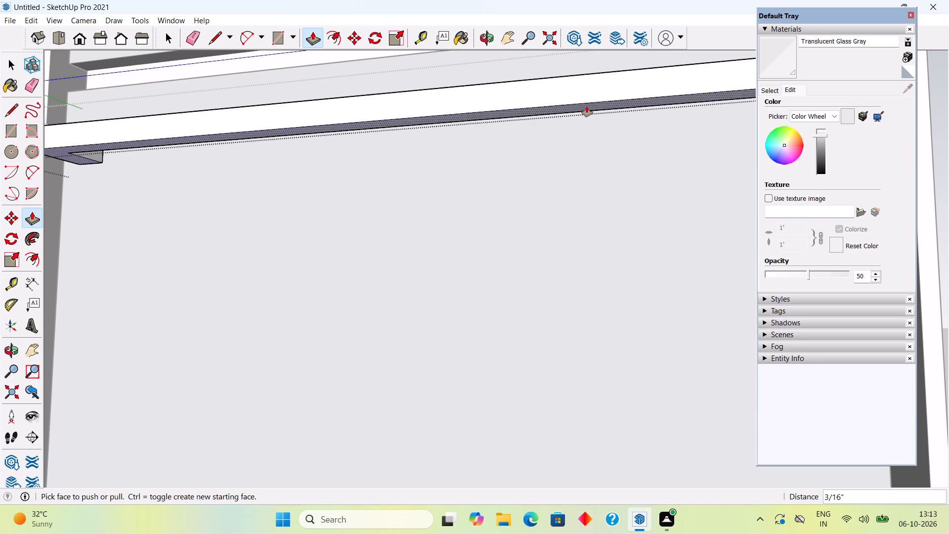
{"action": "scroll", "coordinate": [588, 102], "scroll_direction": "down", "scroll_amount": 11}
{"action": "key", "text": "space"}
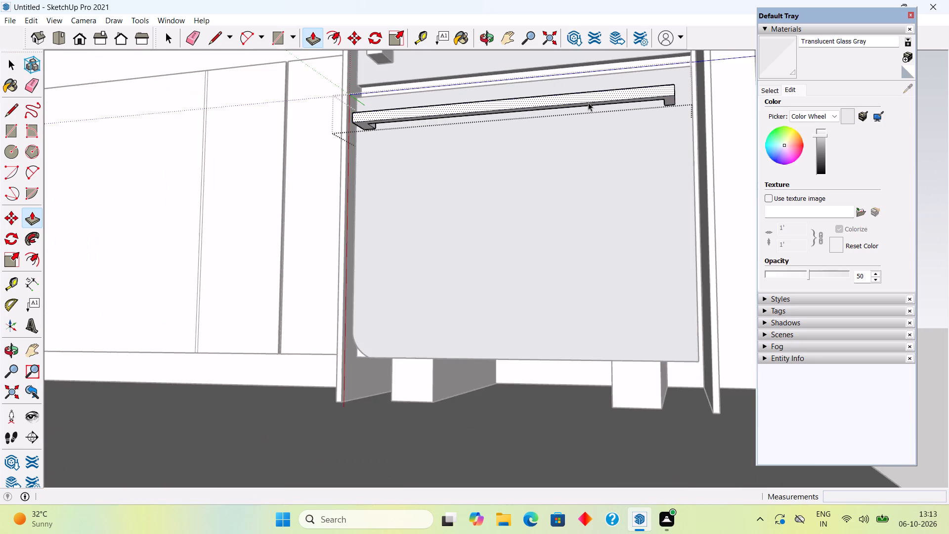
{"action": "scroll", "coordinate": [588, 102], "scroll_direction": "down", "scroll_amount": 5}
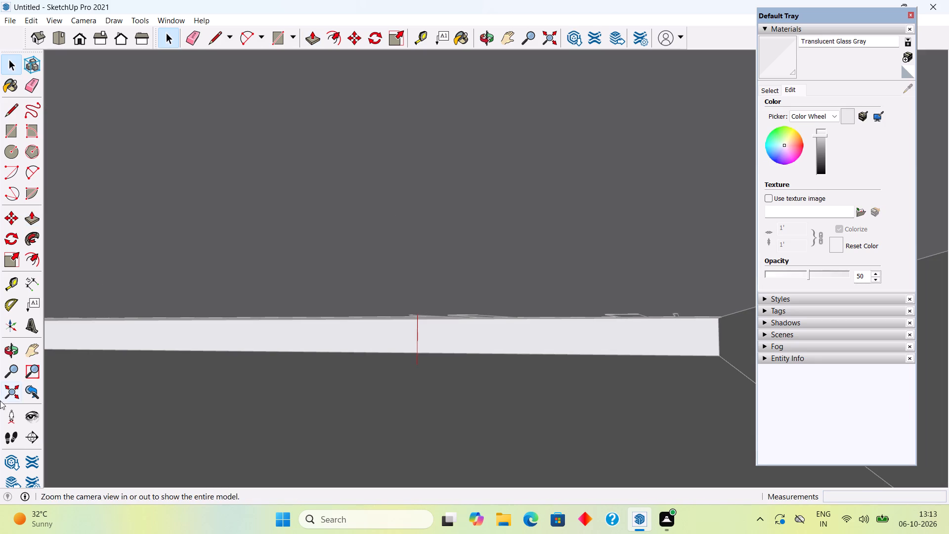
{"action": "left_click", "coordinate": [19, 398]}
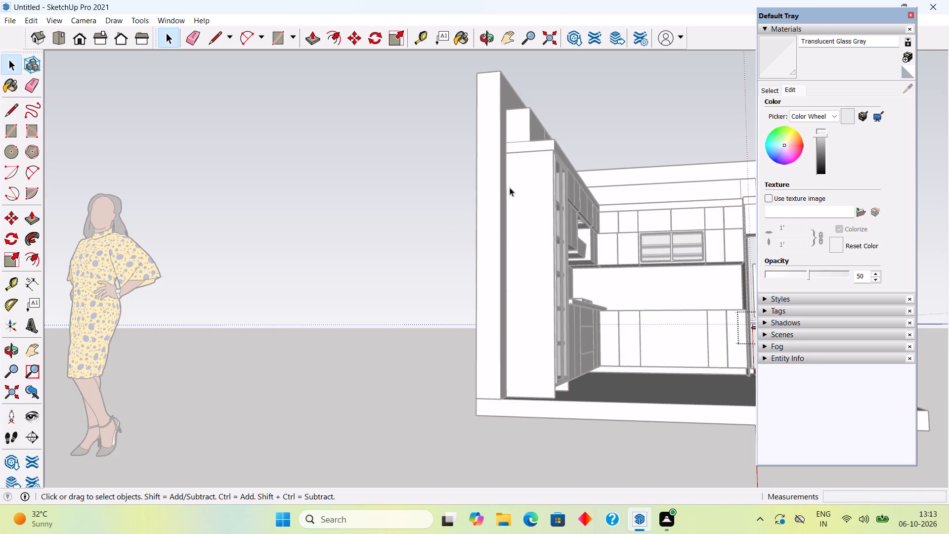
{"action": "left_click", "coordinate": [356, 168]}
Examine the refrigerator's two handles and the surrounding kitchen cabinets from several angles and distances.
{"action": "scroll", "coordinate": [652, 239], "scroll_direction": "down", "scroll_amount": 3}
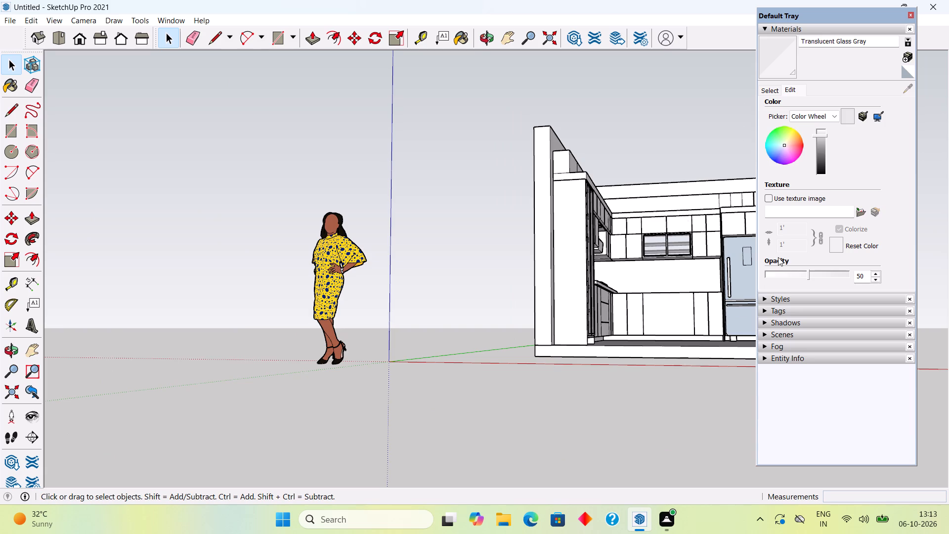
{"action": "scroll", "coordinate": [663, 215], "scroll_direction": "down", "scroll_amount": 5}
{"action": "scroll", "coordinate": [727, 229], "scroll_direction": "up", "scroll_amount": 8}
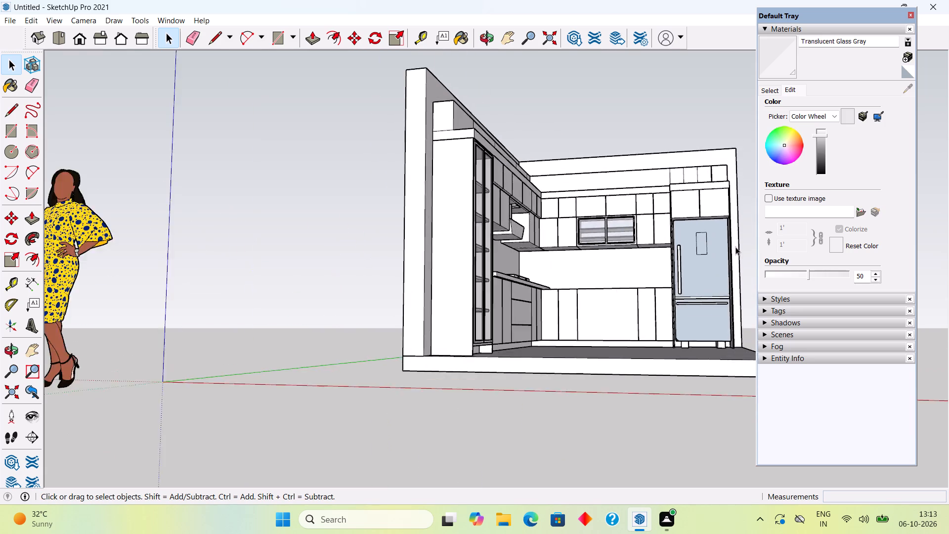
{"action": "scroll", "coordinate": [735, 247], "scroll_direction": "up", "scroll_amount": 8}
{"action": "middle_click_drag", "start_coordinate": [735, 247], "coordinate": [600, 219]}
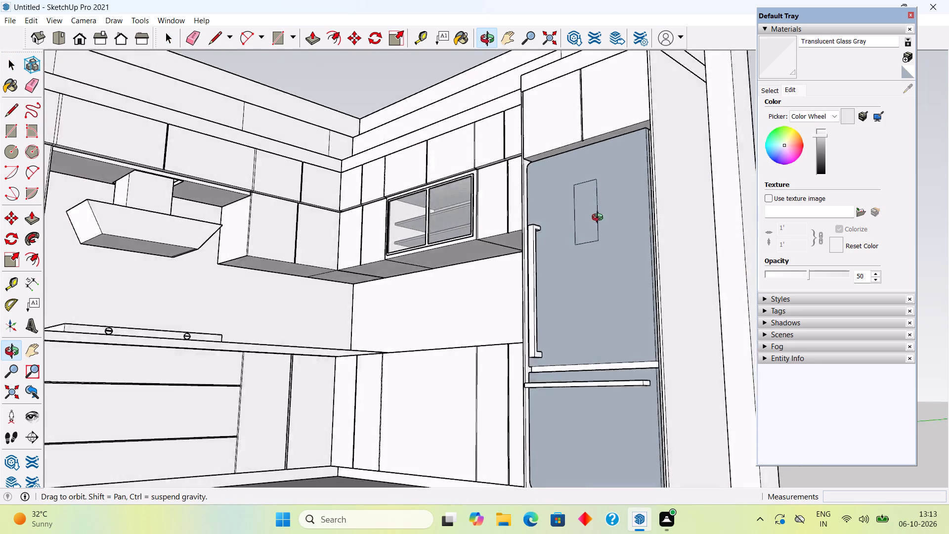
{"action": "middle_click_drag", "start_coordinate": [600, 219], "coordinate": [623, 249]}
{"action": "scroll", "coordinate": [623, 249], "scroll_direction": "down", "scroll_amount": 9}
{"action": "middle_click_drag", "start_coordinate": [650, 269], "coordinate": [693, 328]}
{"action": "scroll", "coordinate": [598, 311], "scroll_direction": "up", "scroll_amount": 3}
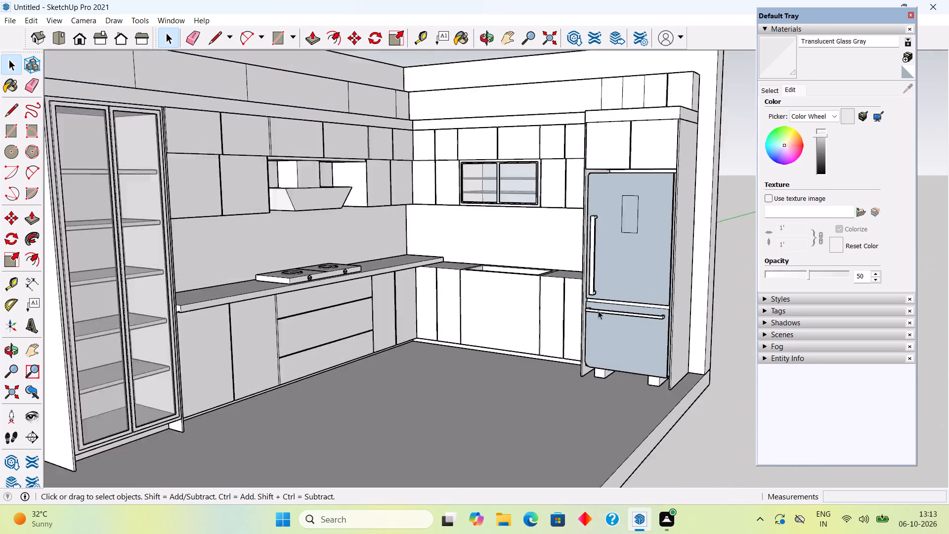
{"action": "scroll", "coordinate": [598, 311], "scroll_direction": "up", "scroll_amount": 8}
{"action": "scroll", "coordinate": [654, 315], "scroll_direction": "up", "scroll_amount": 3}
{"action": "scroll", "coordinate": [694, 320], "scroll_direction": "down", "scroll_amount": 11}
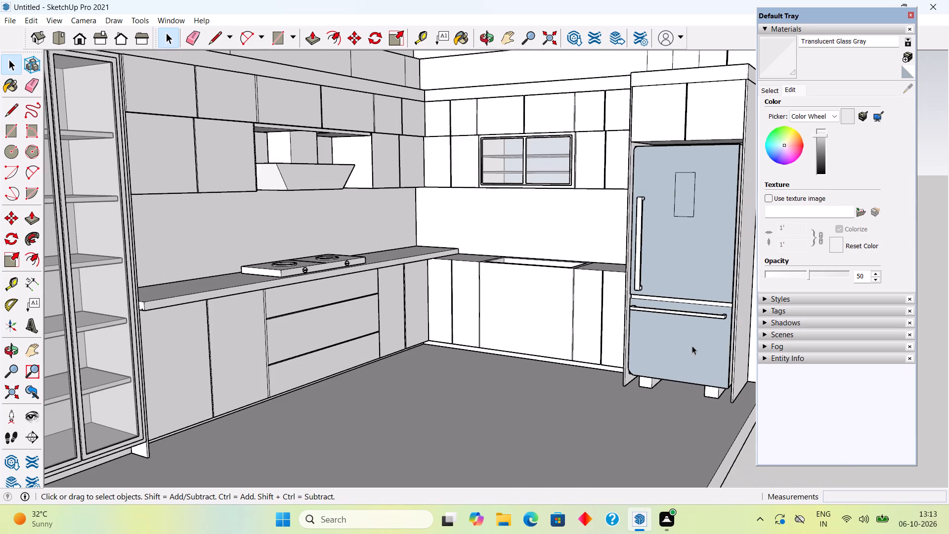
{"action": "middle_click_drag", "start_coordinate": [690, 353], "coordinate": [631, 302]}
{"action": "scroll", "coordinate": [732, 247], "scroll_direction": "down", "scroll_amount": 4}
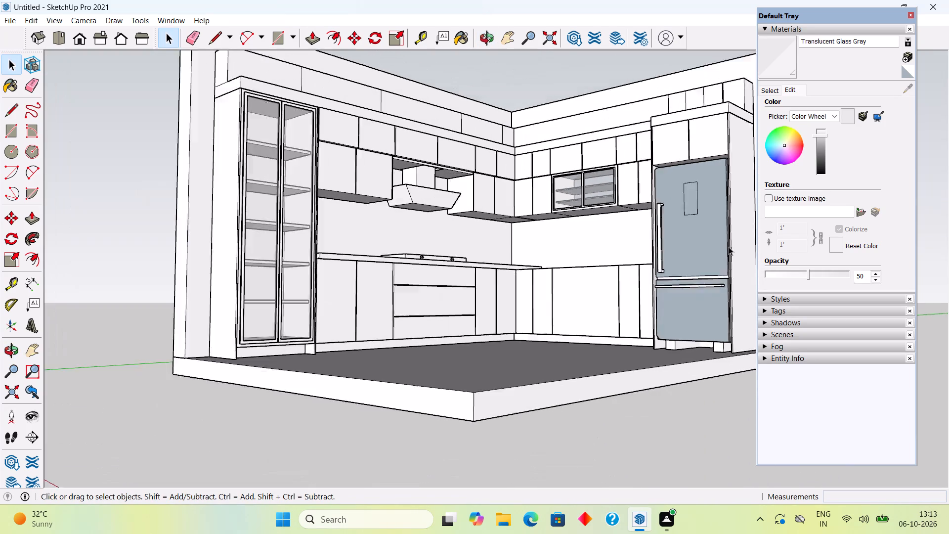
{"action": "scroll", "coordinate": [729, 247], "scroll_direction": "down", "scroll_amount": 5}
{"action": "left_click", "coordinate": [362, 210]}
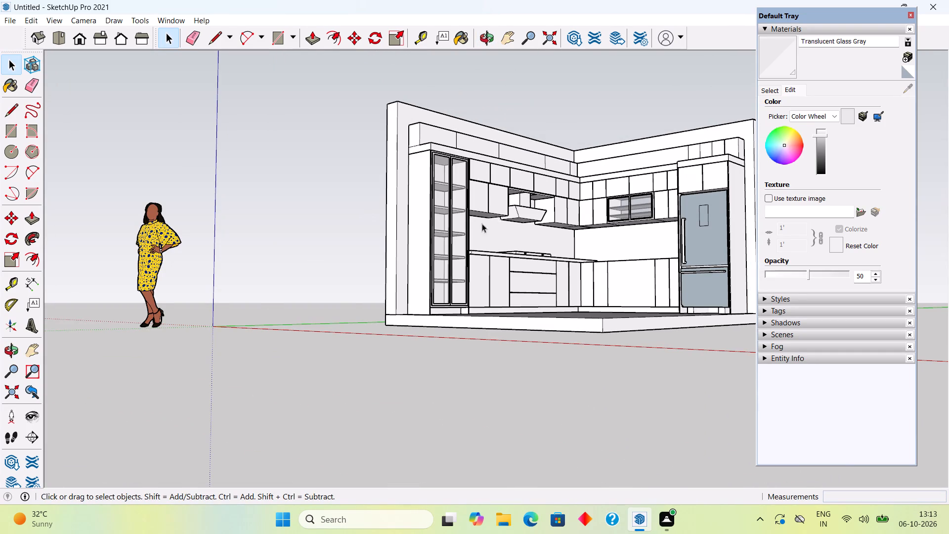
Draw a vertical rectangle about 10" by 1" on the base cabinet door beside the tall glass-door unit, near its cooktop-side edge.
{"action": "middle_click_drag", "start_coordinate": [482, 223], "coordinate": [367, 273]}
{"action": "scroll", "coordinate": [375, 263], "scroll_direction": "down", "scroll_amount": 4}
{"action": "scroll", "coordinate": [662, 225], "scroll_direction": "up", "scroll_amount": 10}
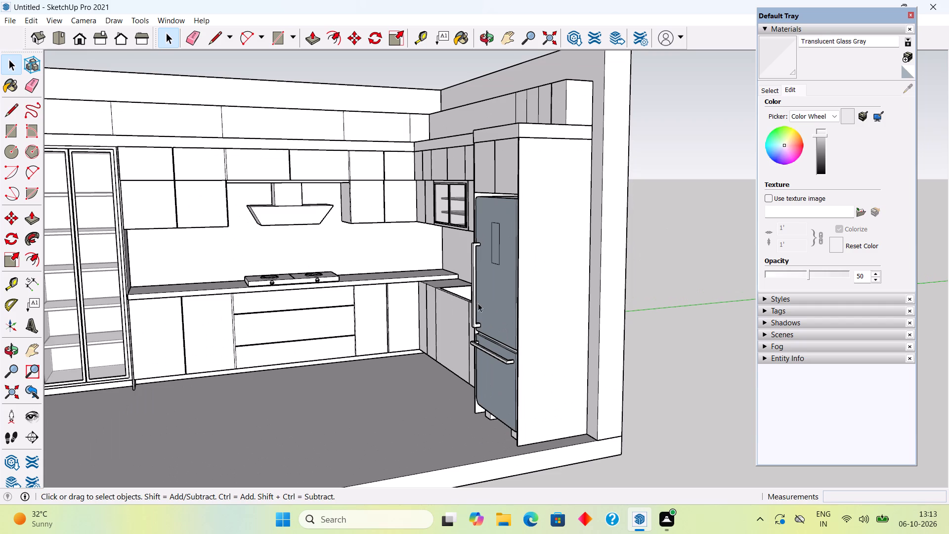
{"action": "scroll", "coordinate": [265, 348], "scroll_direction": "up", "scroll_amount": 6}
{"action": "scroll", "coordinate": [185, 342], "scroll_direction": "up", "scroll_amount": 4}
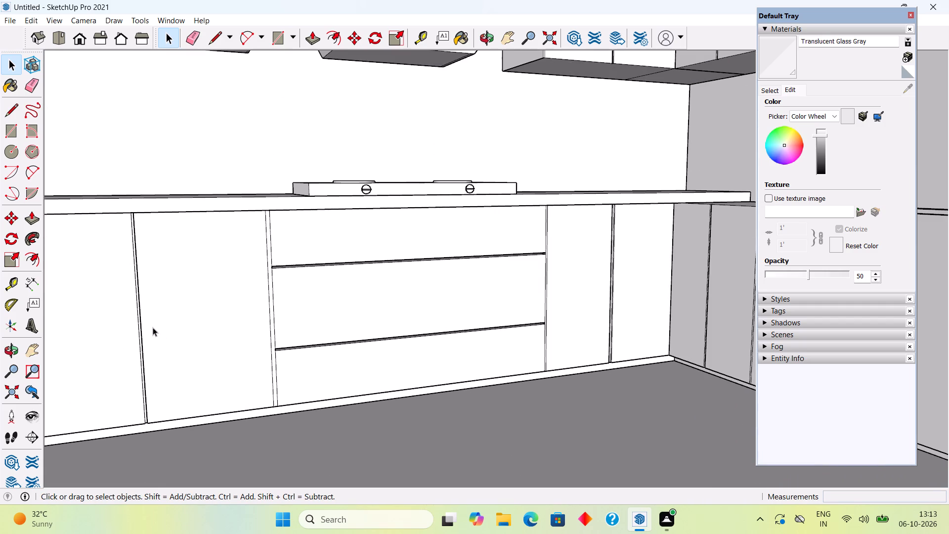
{"action": "middle_click_drag", "start_coordinate": [136, 323], "coordinate": [175, 315]}
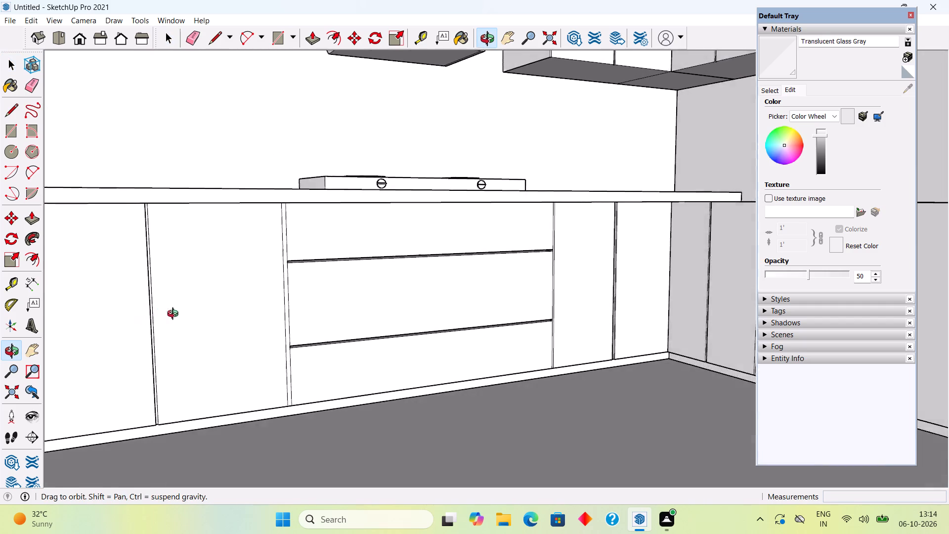
{"action": "middle_click_drag", "start_coordinate": [175, 315], "coordinate": [162, 312]}
{"action": "scroll", "coordinate": [151, 305], "scroll_direction": "down", "scroll_amount": 4}
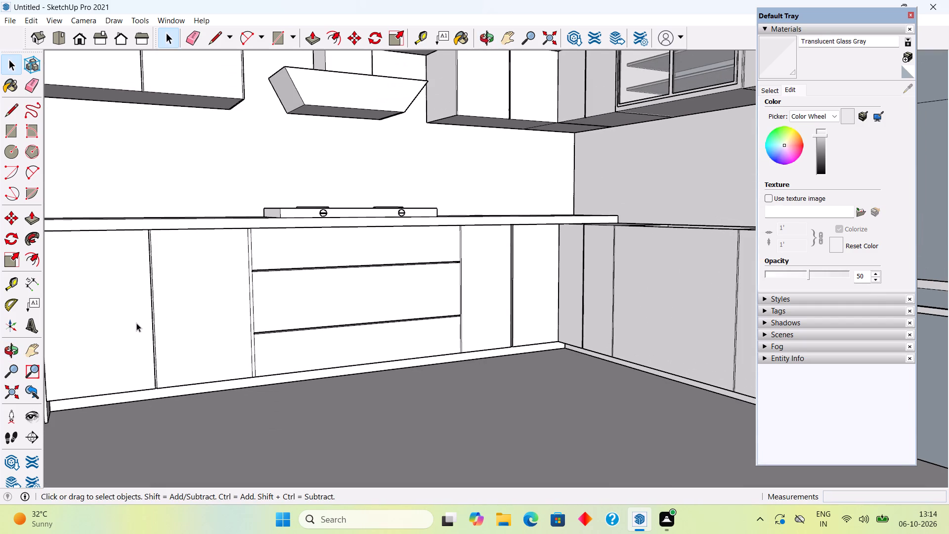
{"action": "key", "text": "r"}
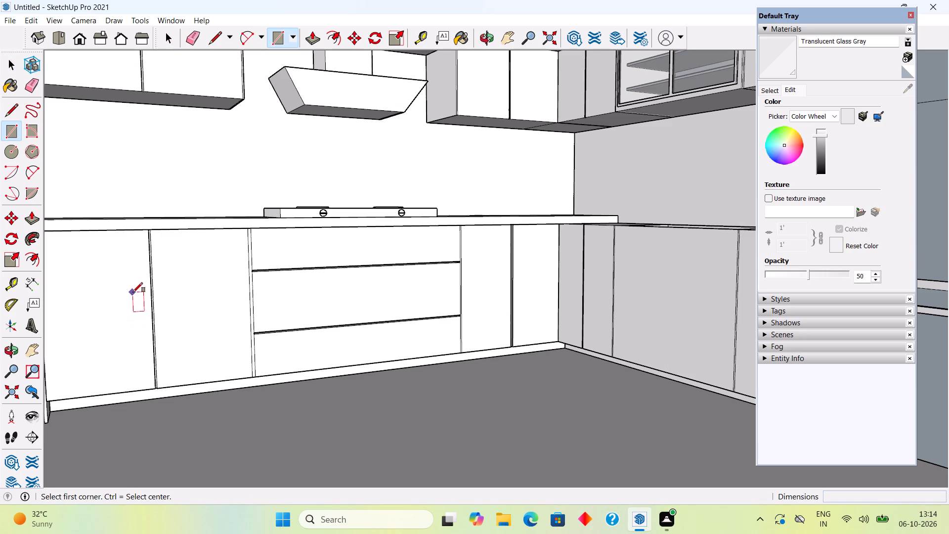
{"action": "left_click", "coordinate": [136, 278]}
{"action": "scroll", "coordinate": [143, 336], "scroll_direction": "up", "scroll_amount": 5}
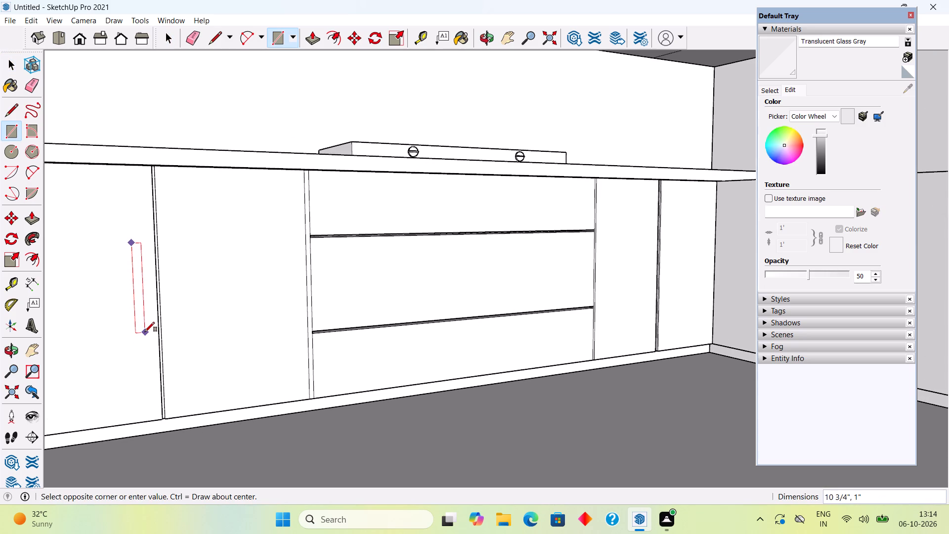
{"action": "left_click", "coordinate": [145, 326]}
{"action": "key", "text": "space"}
Extrude the handle rectangle 0.9" out from the cabinet door, and pull its front face out a further 0.3".
{"action": "type", "text": "p"}
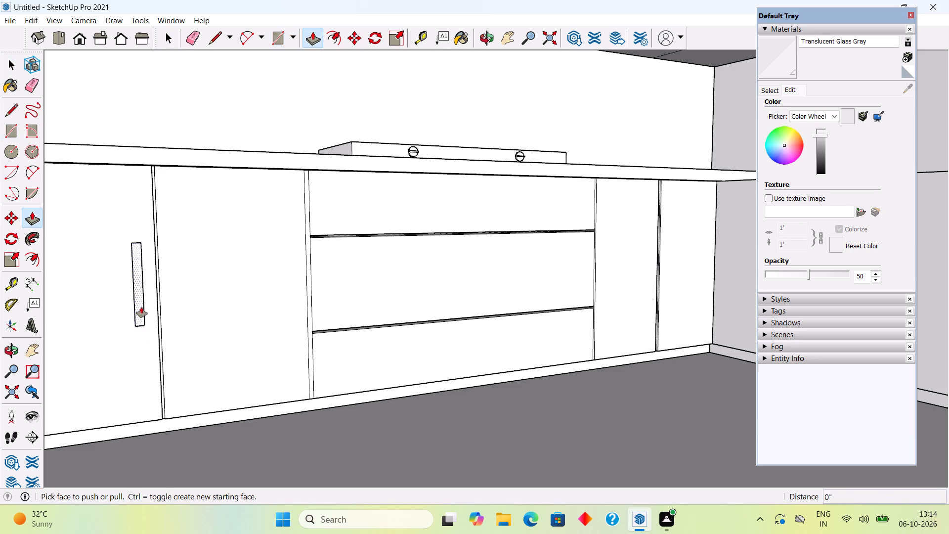
{"action": "left_click", "coordinate": [141, 307]}
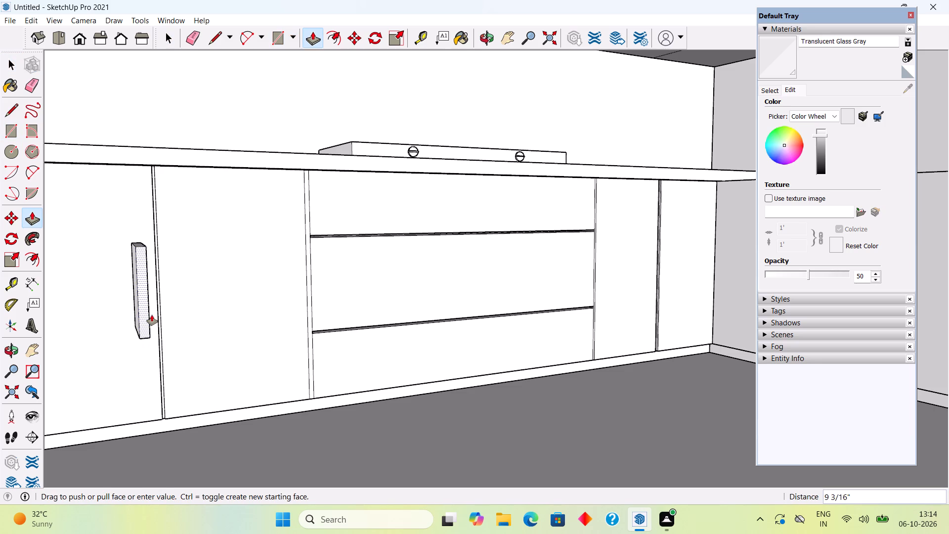
{"action": "type", "text": ".9\""}
{"action": "key", "text": "Return"}
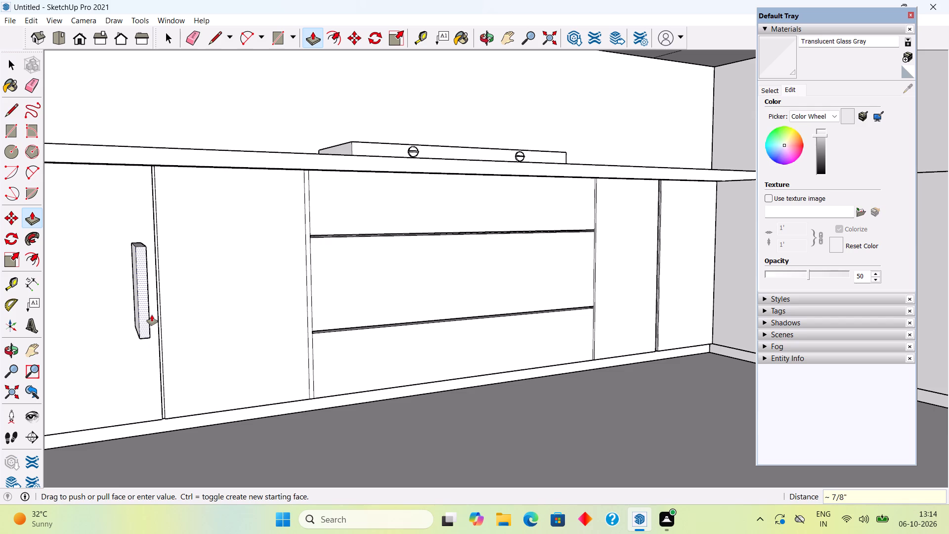
{"action": "middle_click_drag", "start_coordinate": [110, 308], "coordinate": [261, 303]}
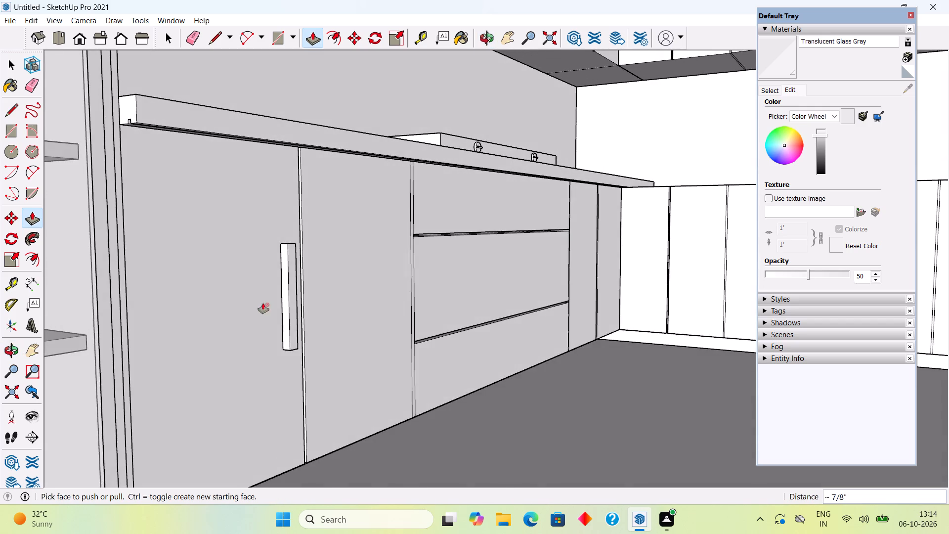
{"action": "scroll", "coordinate": [301, 299], "scroll_direction": "up", "scroll_amount": 4}
{"action": "left_click", "coordinate": [290, 295]}
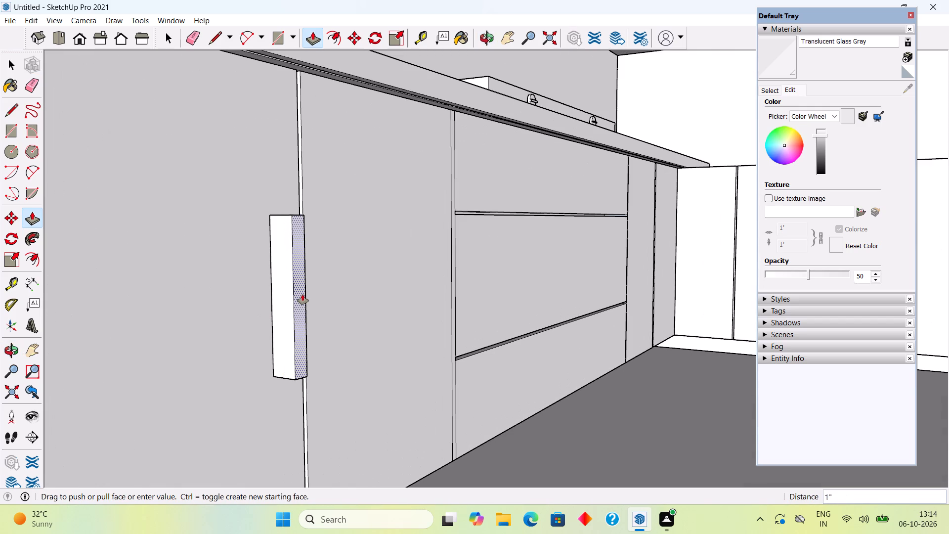
{"action": "type", "text": ".3\""}
{"action": "key", "text": "Return"}
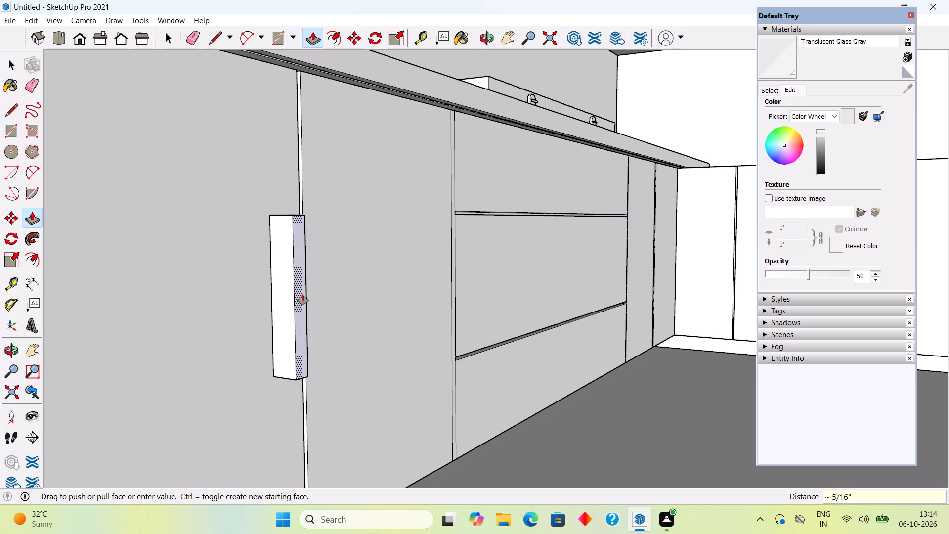
Offset the outline of the cabinet handle's long side face inward by about 3/8".
{"action": "scroll", "coordinate": [271, 319], "scroll_direction": "up", "scroll_amount": 3}
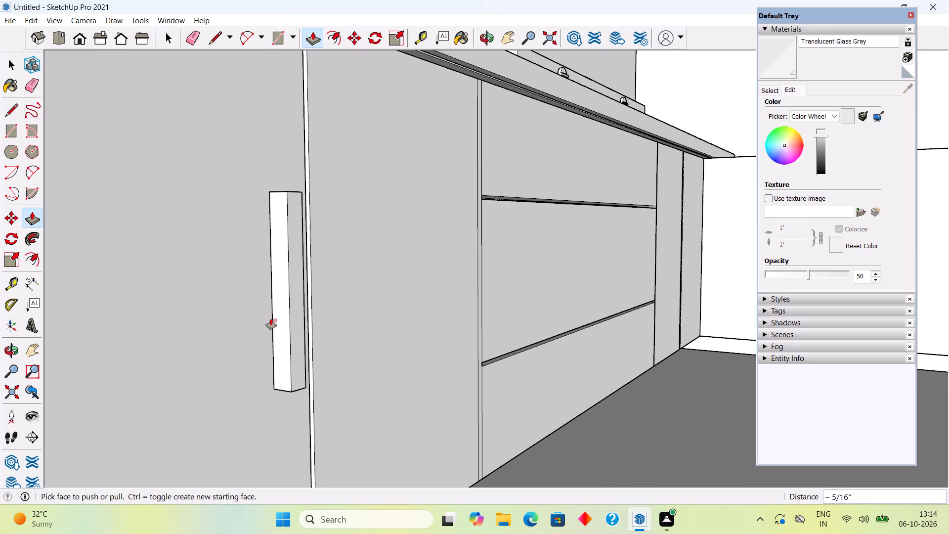
{"action": "key", "text": "space"}
{"action": "scroll", "coordinate": [291, 316], "scroll_direction": "up", "scroll_amount": 9}
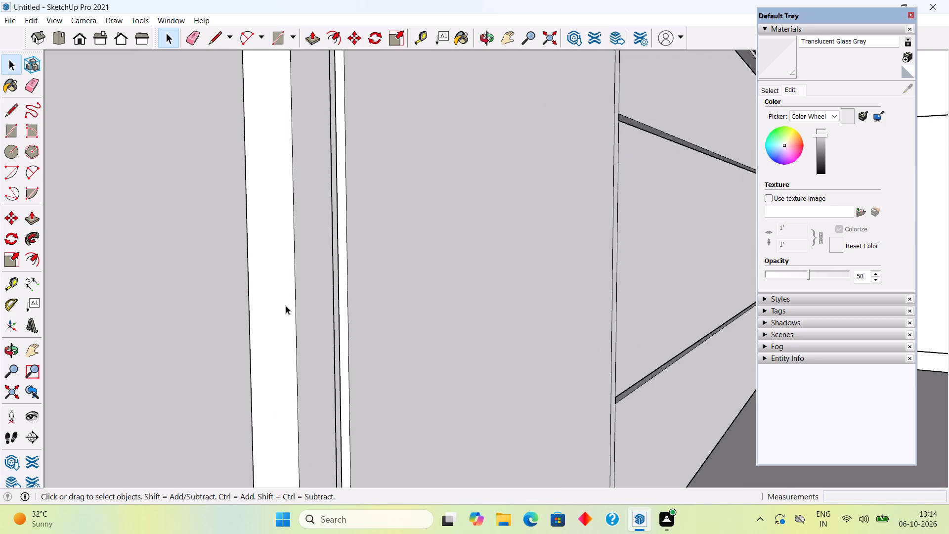
{"action": "key", "text": "f"}
{"action": "left_click", "coordinate": [283, 320]}
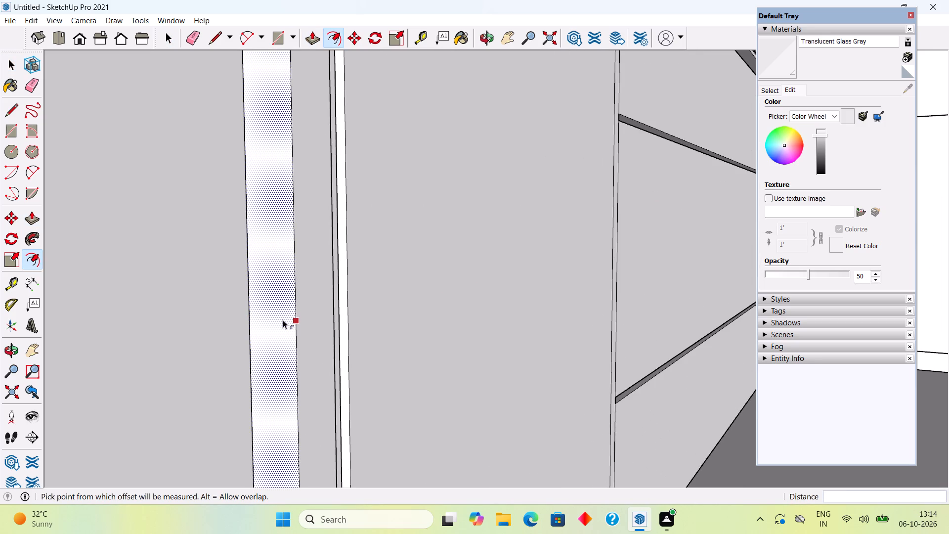
{"action": "left_click", "coordinate": [280, 321]}
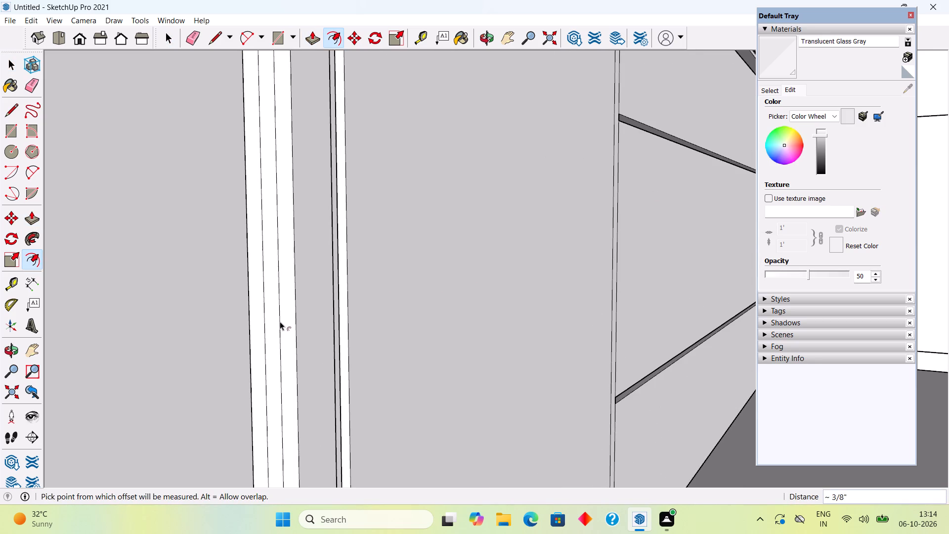
{"action": "scroll", "coordinate": [280, 321], "scroll_direction": "down", "scroll_amount": 5}
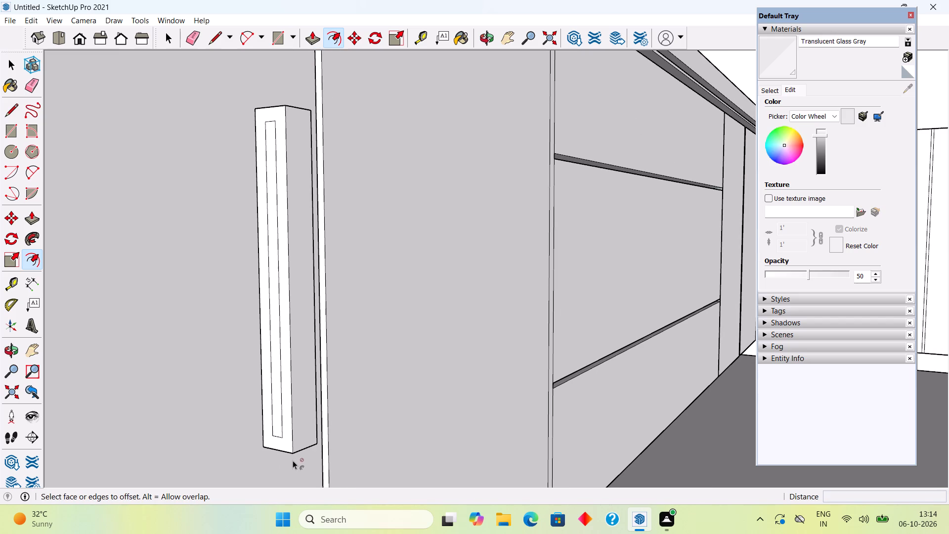
Draw two lines about 3/8" long joining the inner outline's ends to the handle's door-side edge, and delete the inner outline's long line between them.
{"action": "key", "text": "v"}
{"action": "key", "text": "l"}
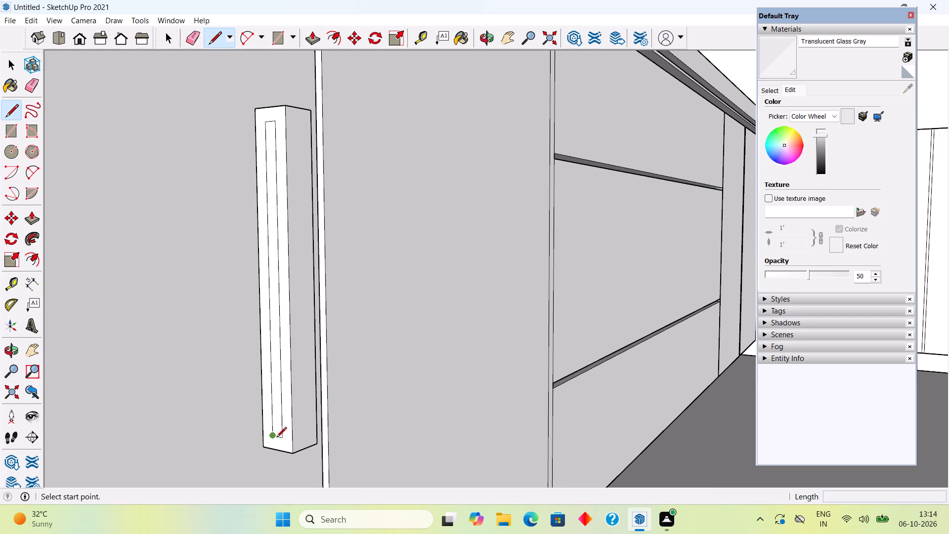
{"action": "left_click", "coordinate": [276, 438]}
{"action": "left_click", "coordinate": [264, 434]}
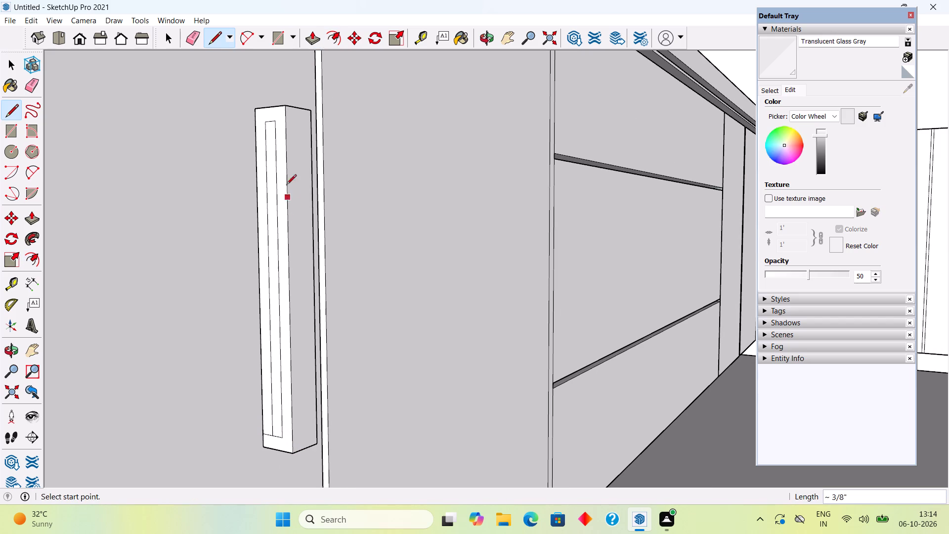
{"action": "left_click", "coordinate": [266, 123]}
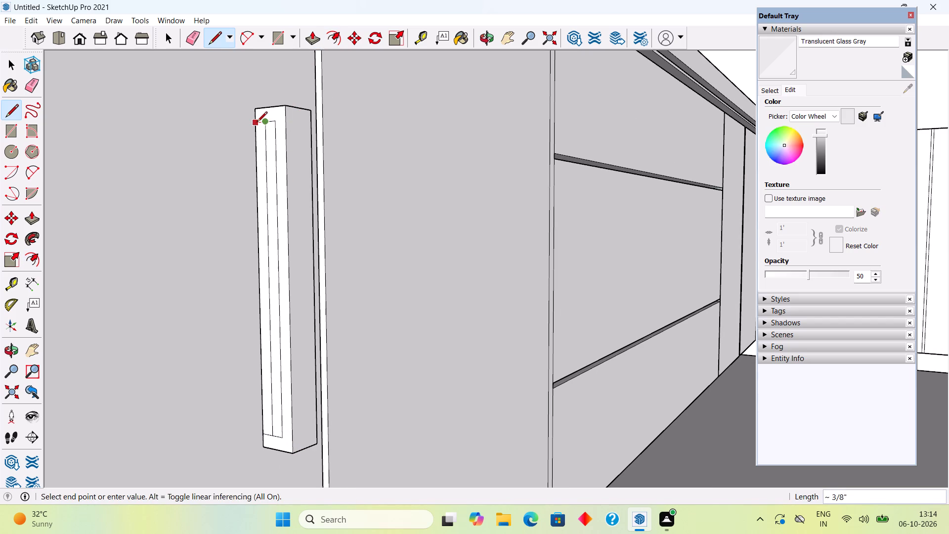
{"action": "left_click", "coordinate": [257, 123]}
{"action": "key", "text": "space"}
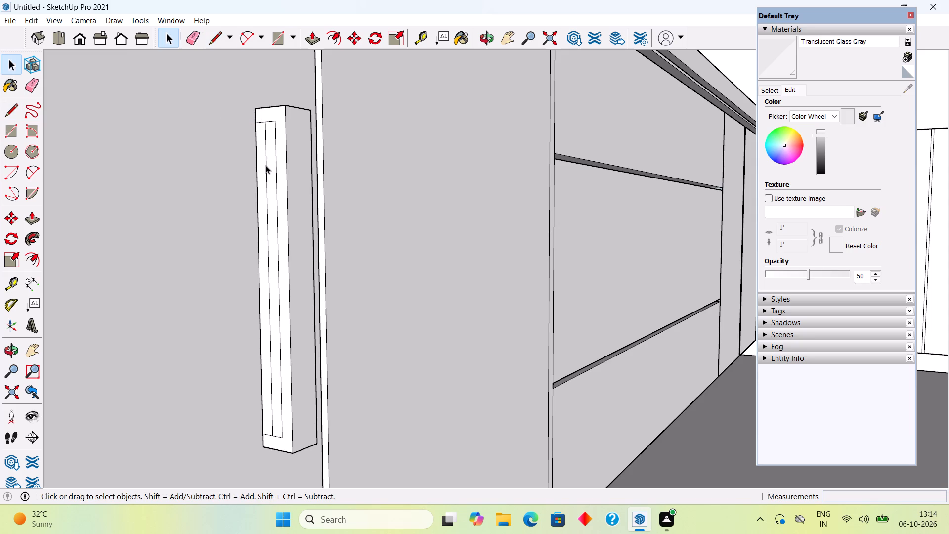
{"action": "left_click", "coordinate": [266, 165]}
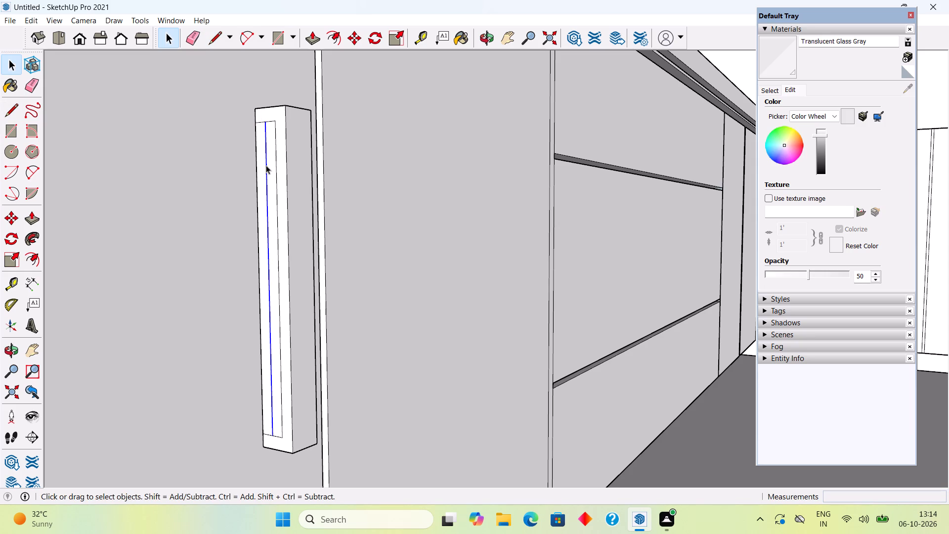
{"action": "key", "text": "Delete"}
Push the enclosed inner face 1" through the handle's width to cut the open gap between the grip and the door.
{"action": "left_click", "coordinate": [266, 171]}
{"action": "key", "text": "p"}
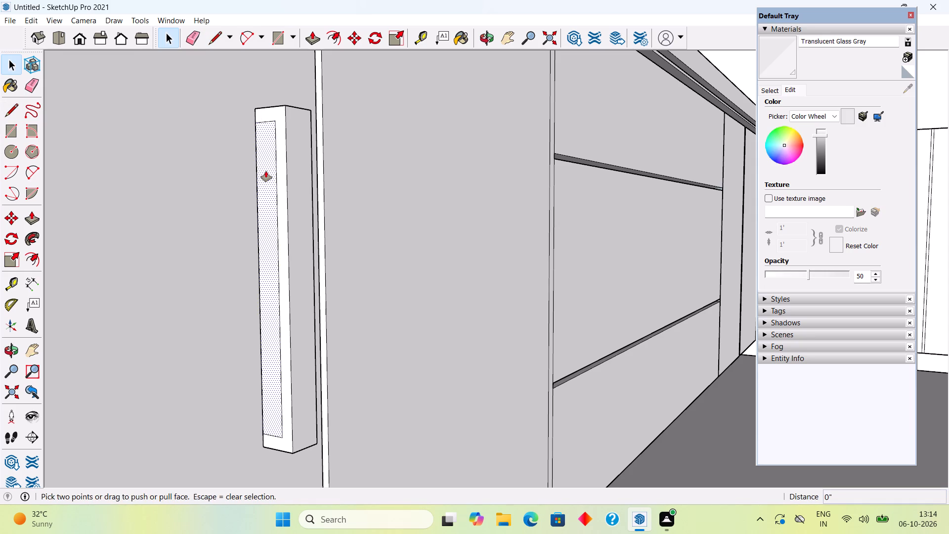
{"action": "left_click", "coordinate": [266, 171]}
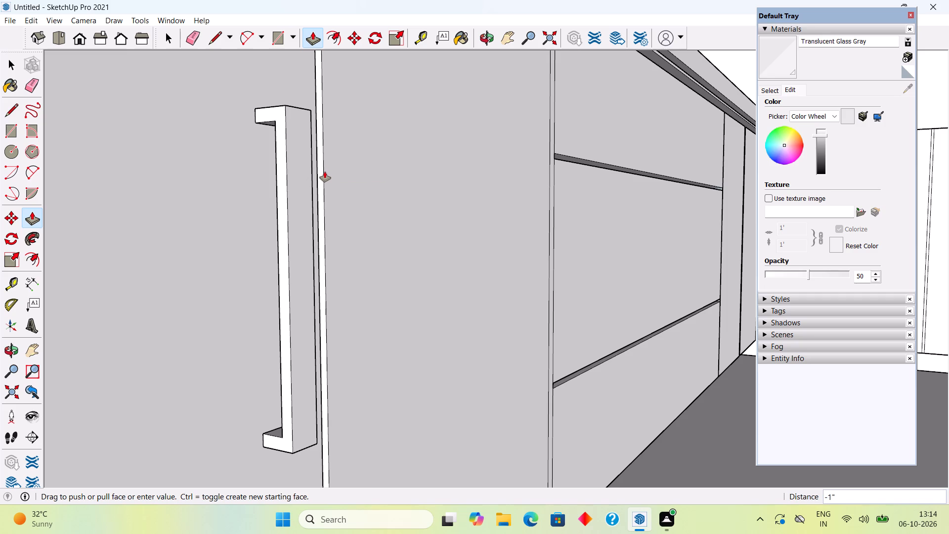
{"action": "left_click", "coordinate": [325, 172]}
Group the whole cabinet handle geometry.
{"action": "middle_click_drag", "start_coordinate": [256, 201], "coordinate": [79, 245]}
{"action": "scroll", "coordinate": [79, 245], "scroll_direction": "down", "scroll_amount": 3}
{"action": "scroll", "coordinate": [441, 185], "scroll_direction": "down", "scroll_amount": 4}
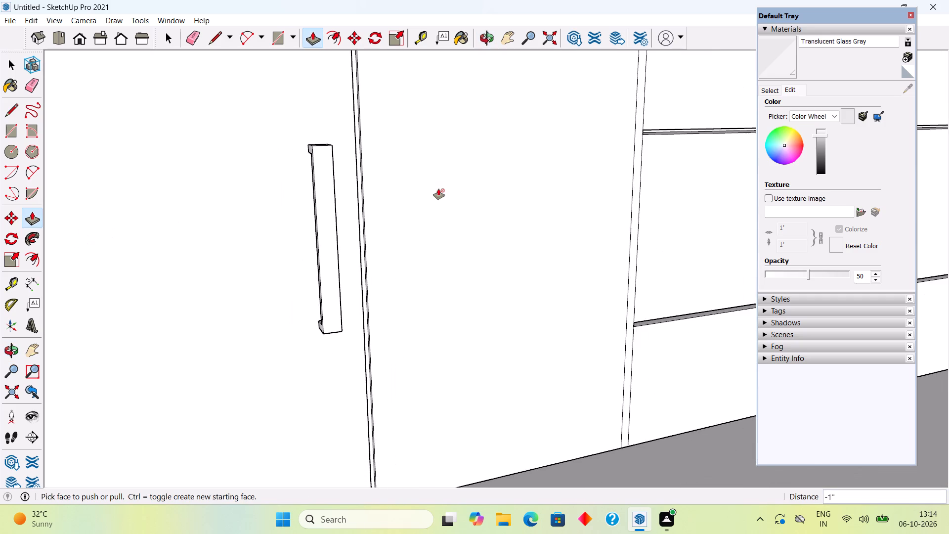
{"action": "middle_click_drag", "start_coordinate": [422, 194], "coordinate": [625, 222]}
{"action": "scroll", "coordinate": [549, 257], "scroll_direction": "down", "scroll_amount": 2}
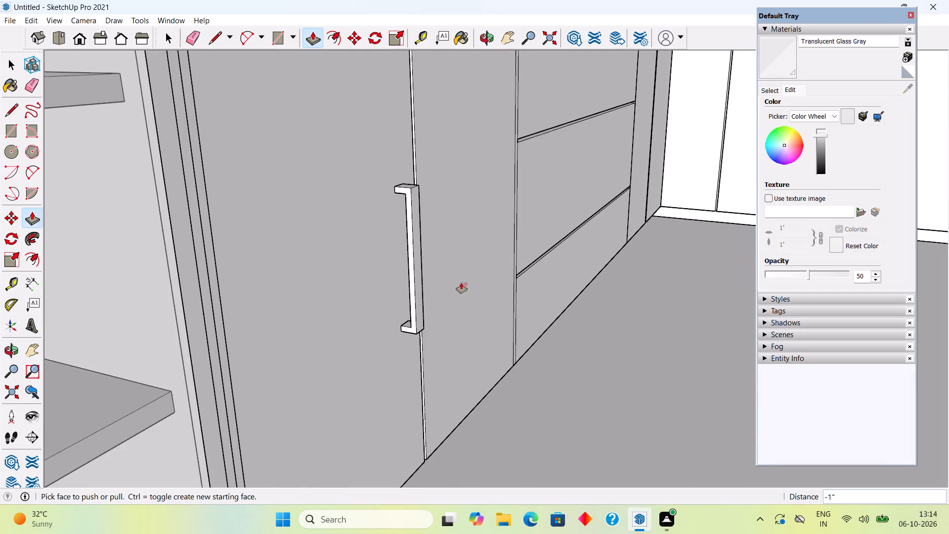
{"action": "scroll", "coordinate": [427, 264], "scroll_direction": "down", "scroll_amount": 4}
{"action": "key", "text": "space"}
{"action": "key", "text": "space"}
{"action": "triple_click", "coordinate": [429, 262]}
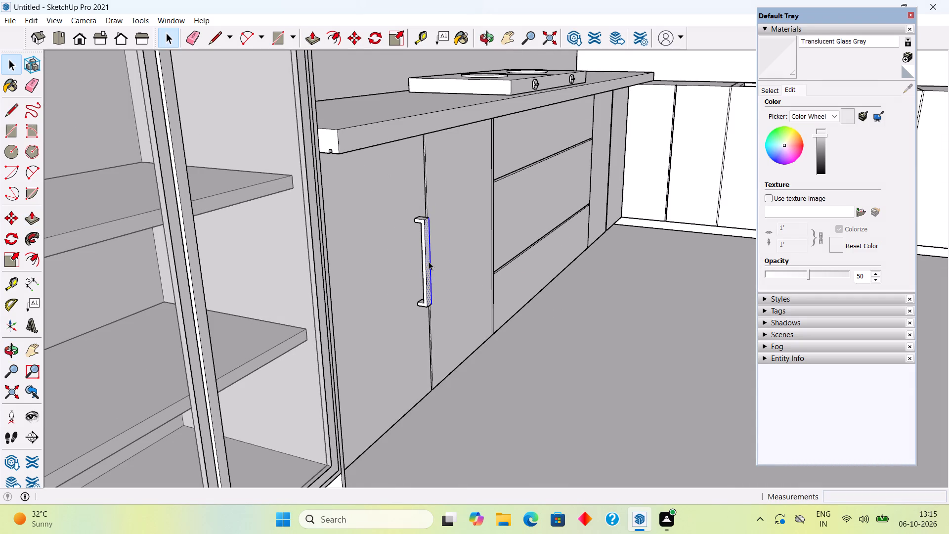
{"action": "right_click", "coordinate": [429, 261]}
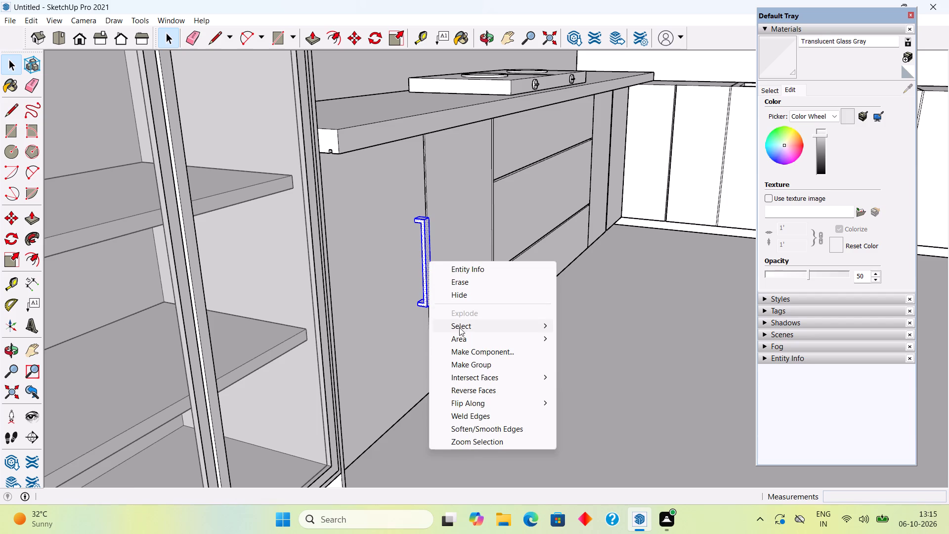
{"action": "left_click", "coordinate": [476, 363]}
Copy the handle group about 4 7/16" sideways onto the adjacent base cabinet door, across the gap between the two doors.
{"action": "middle_click_drag", "start_coordinate": [443, 260], "coordinate": [418, 261]}
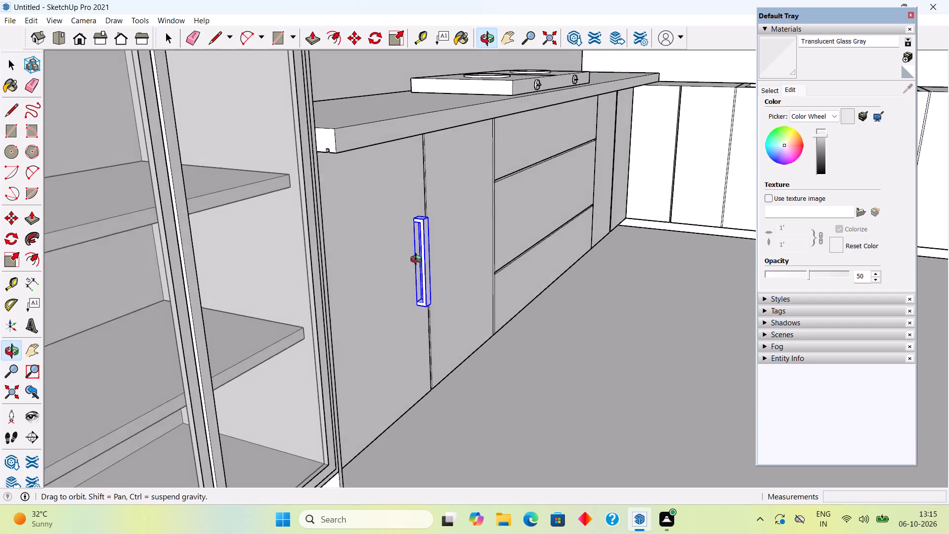
{"action": "middle_click_drag", "start_coordinate": [418, 261], "coordinate": [279, 253]}
{"action": "middle_click_drag", "start_coordinate": [539, 206], "coordinate": [421, 208]}
{"action": "key", "text": "m"}
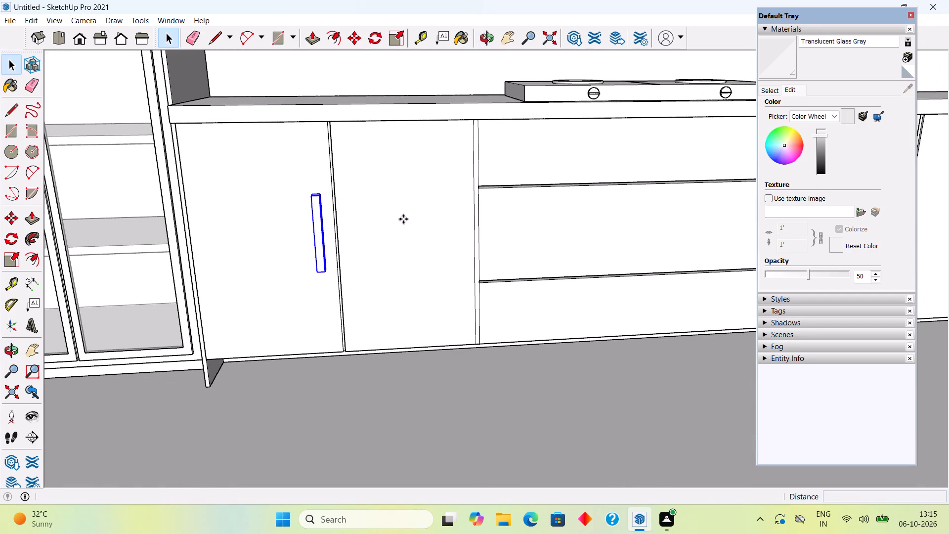
{"action": "left_click", "coordinate": [322, 240]}
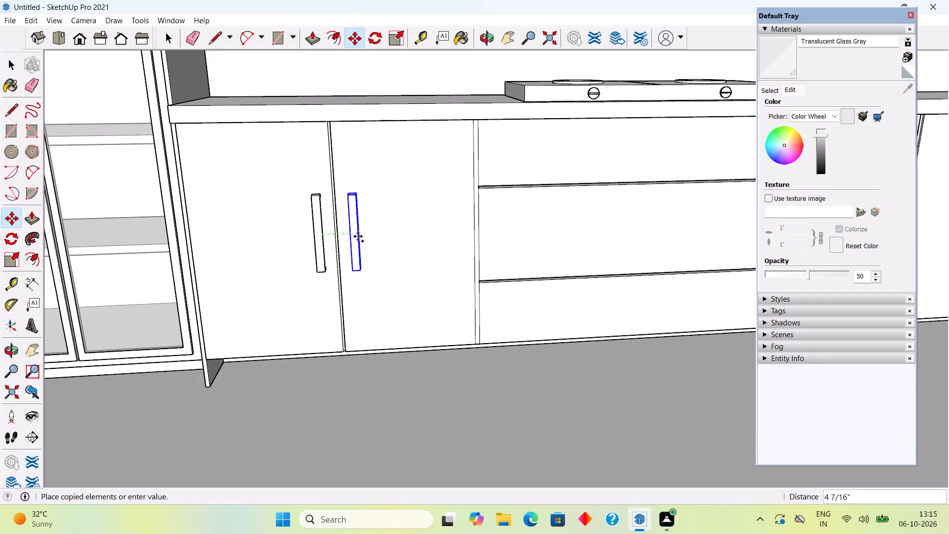
{"action": "left_click", "coordinate": [358, 236]}
Copy the handle about 6' 4 11/16" along the cabinets onto the first door beyond the drawers, near its edge facing the corner door.
{"action": "scroll", "coordinate": [447, 215], "scroll_direction": "down", "scroll_amount": 9}
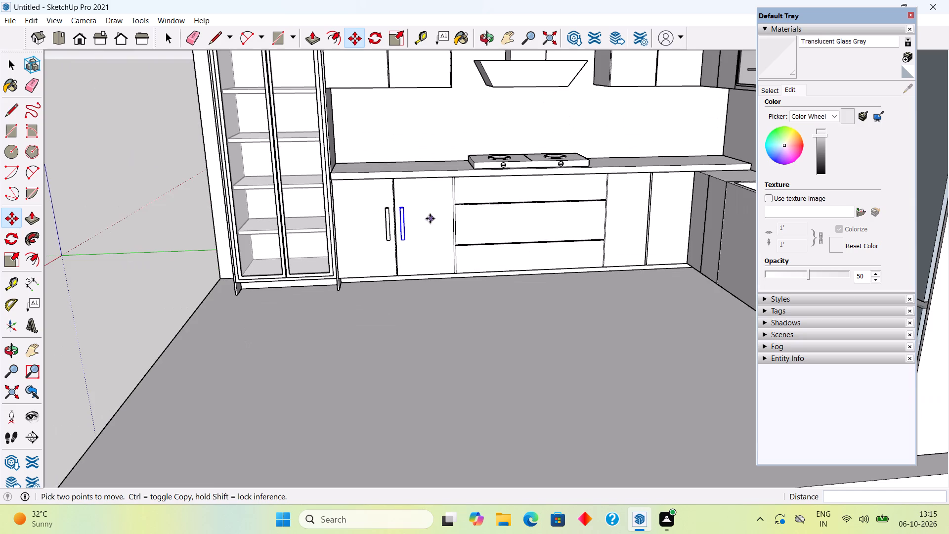
{"action": "scroll", "coordinate": [718, 190], "scroll_direction": "down", "scroll_amount": 4}
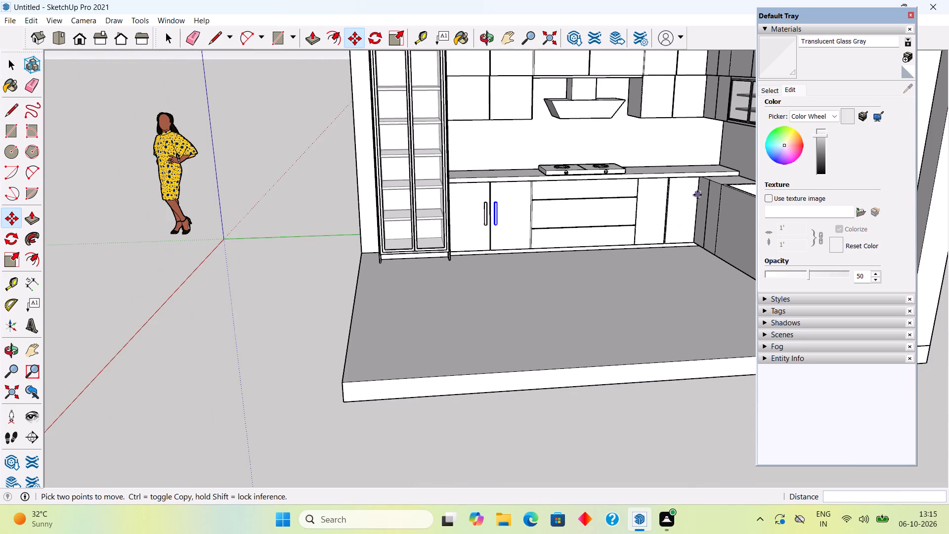
{"action": "scroll", "coordinate": [698, 195], "scroll_direction": "down", "scroll_amount": 1}
{"action": "middle_click_drag", "start_coordinate": [733, 192], "coordinate": [688, 192], "text": "shift"}
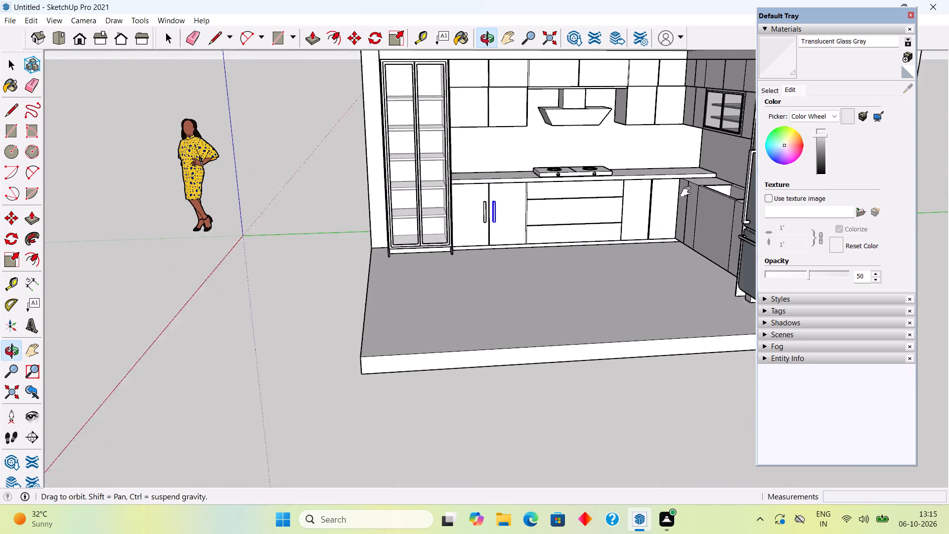
{"action": "middle_click_drag", "start_coordinate": [688, 192], "coordinate": [513, 209], "text": "shift"}
{"action": "scroll", "coordinate": [487, 219], "scroll_direction": "up", "scroll_amount": 8}
{"action": "scroll", "coordinate": [474, 225], "scroll_direction": "down", "scroll_amount": 3}
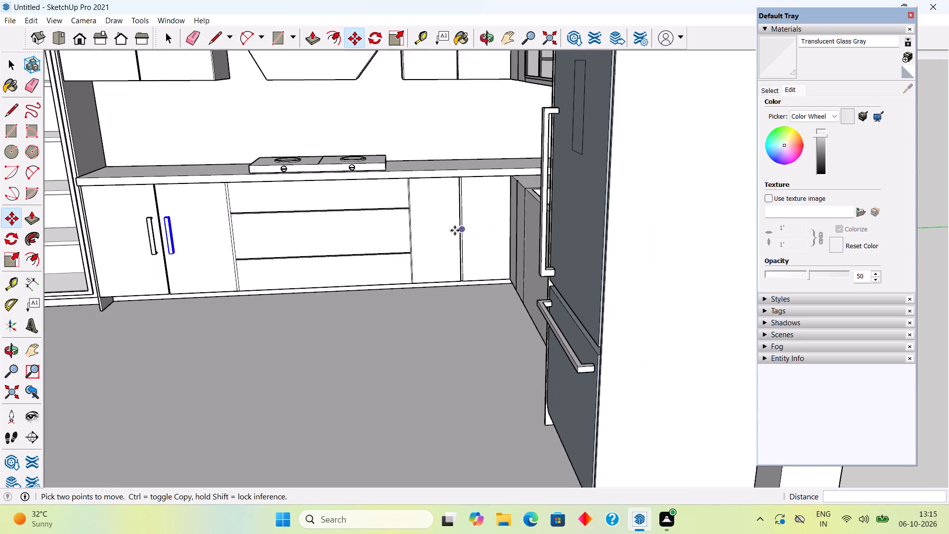
{"action": "left_click", "coordinate": [173, 238]}
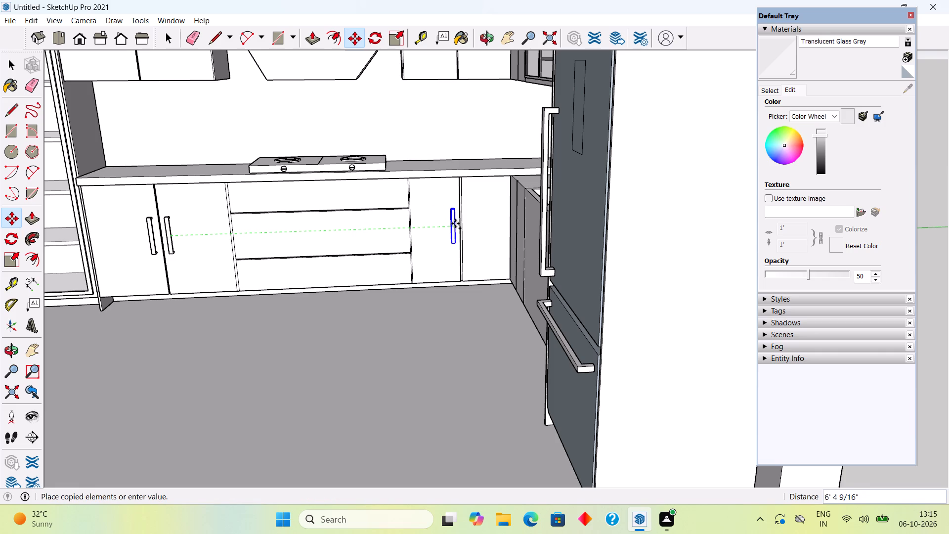
{"action": "left_click", "coordinate": [455, 223]}
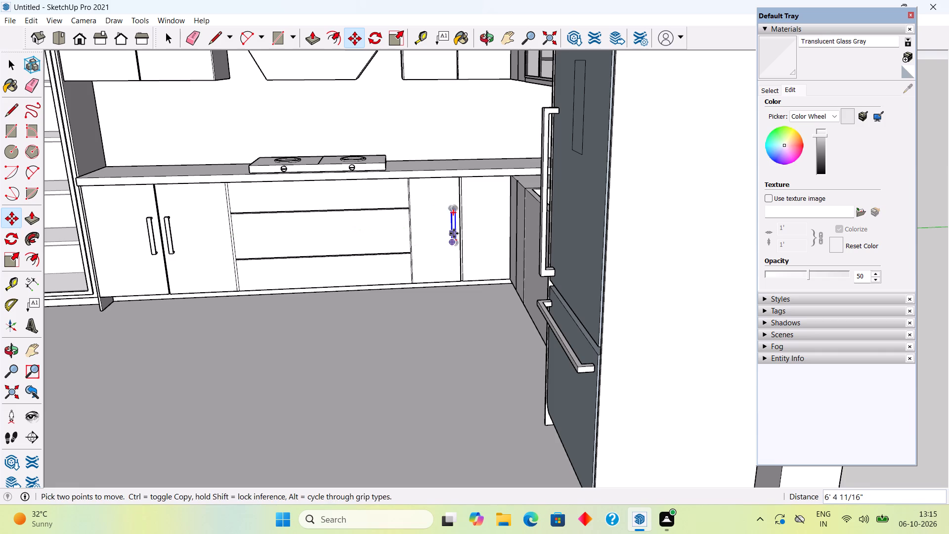
Copy that handle about 4 3/8" sideways onto the neighbouring corner door, and clear the selection.
{"action": "left_click", "coordinate": [454, 233]}
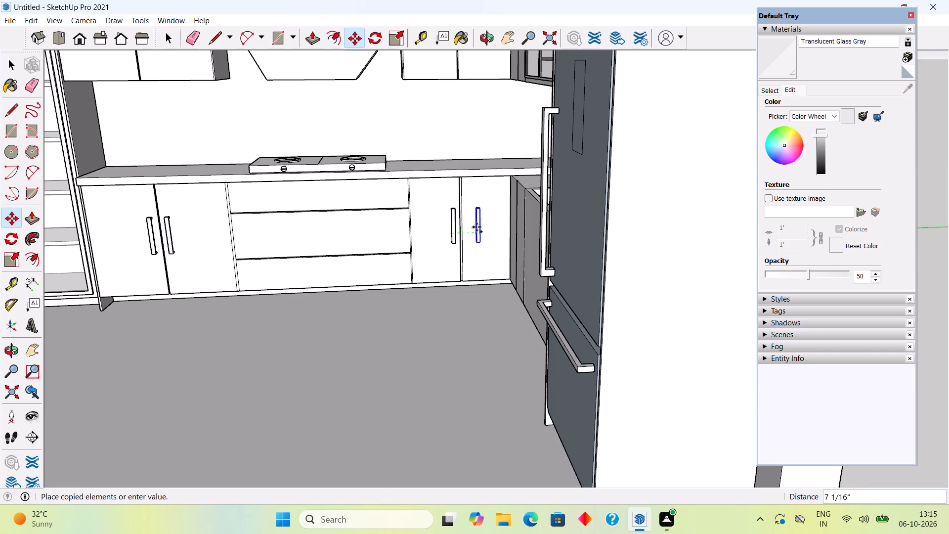
{"action": "left_click", "coordinate": [467, 229]}
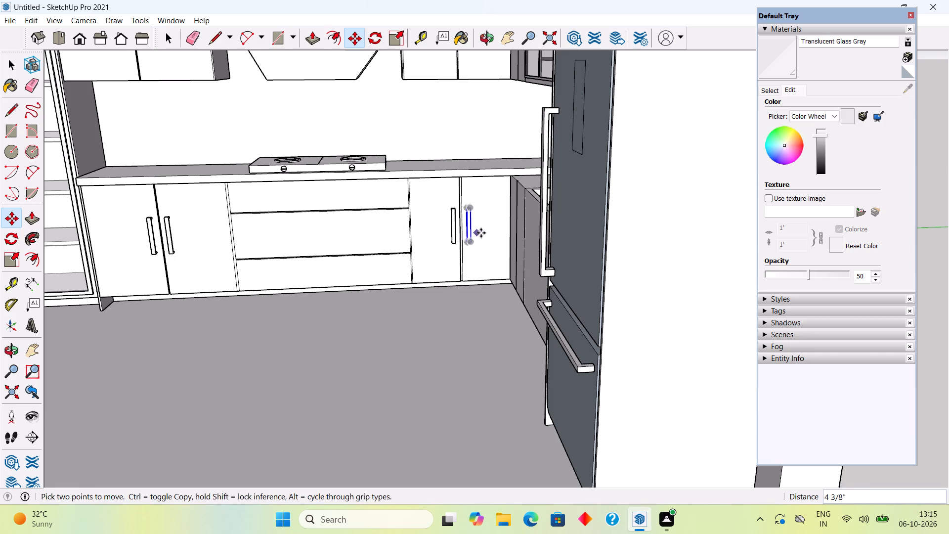
{"action": "key", "text": "space"}
{"action": "scroll", "coordinate": [483, 226], "scroll_direction": "down", "scroll_amount": 7}
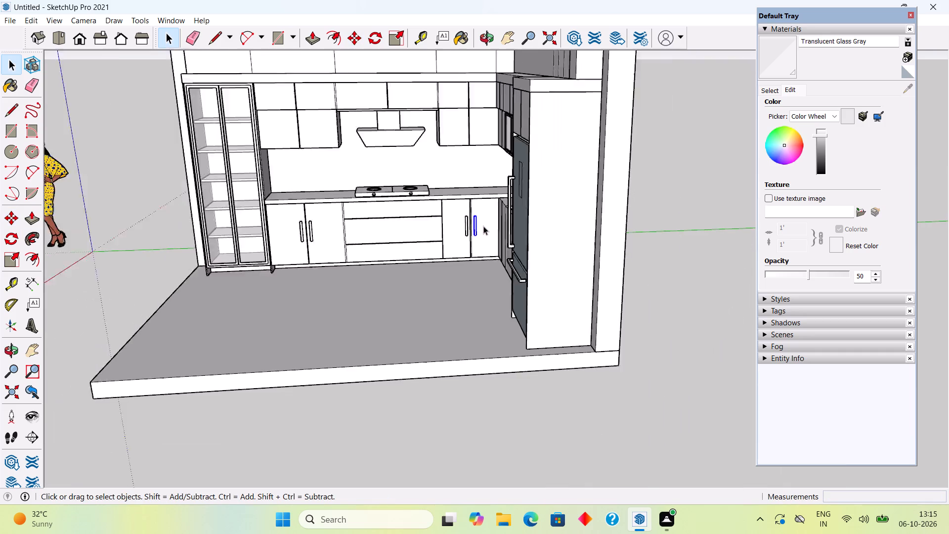
{"action": "scroll", "coordinate": [483, 226], "scroll_direction": "down", "scroll_amount": 1}
{"action": "left_click", "coordinate": [626, 160]}
Copy the handle from the door beside the drawers about 3' 1" along the cabinets onto the middle drawer front below the cooktop.
{"action": "scroll", "coordinate": [463, 235], "scroll_direction": "up", "scroll_amount": 5}
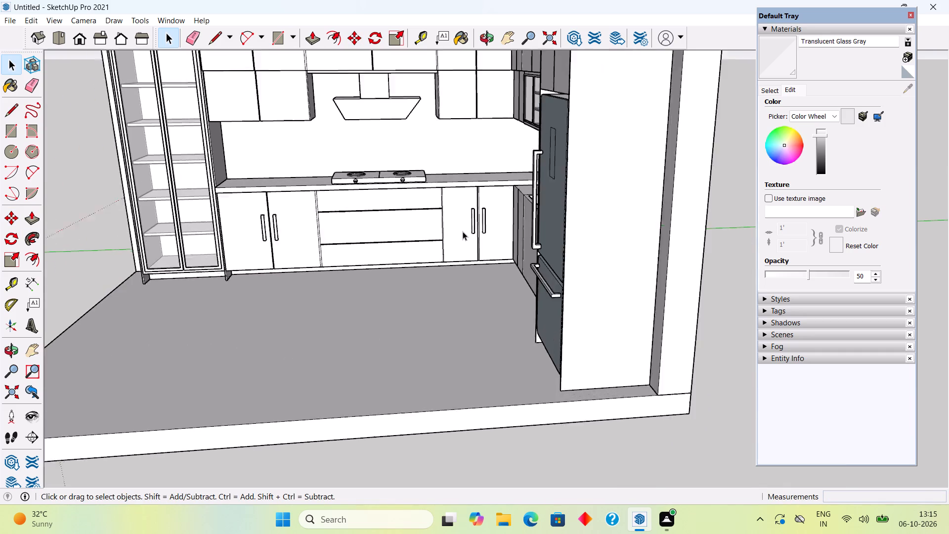
{"action": "scroll", "coordinate": [393, 241], "scroll_direction": "up", "scroll_amount": 4}
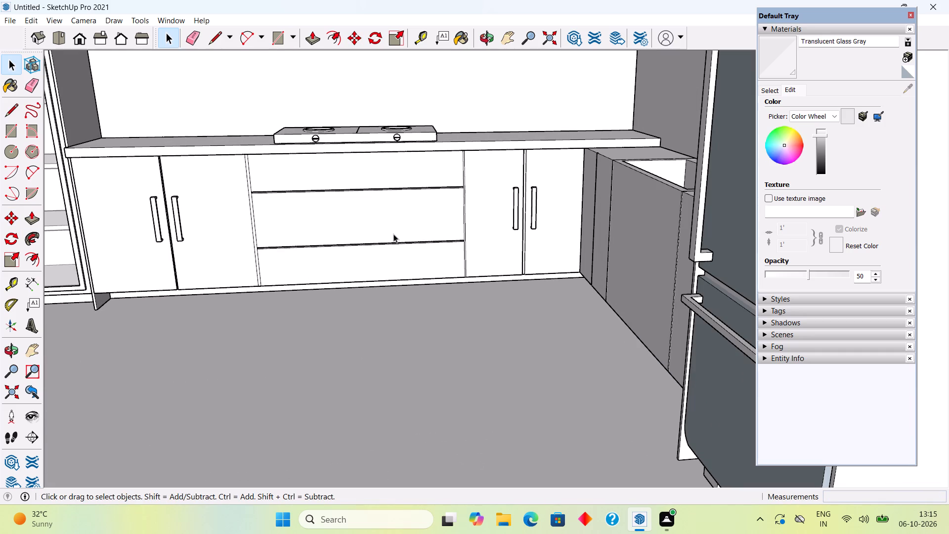
{"action": "scroll", "coordinate": [393, 234], "scroll_direction": "down", "scroll_amount": 3}
{"action": "scroll", "coordinate": [515, 203], "scroll_direction": "up", "scroll_amount": 11}
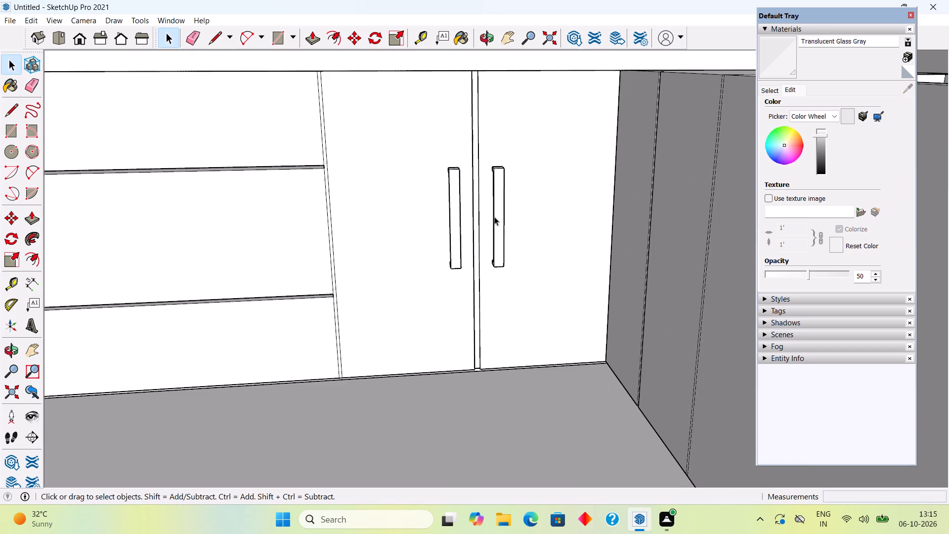
{"action": "scroll", "coordinate": [494, 217], "scroll_direction": "up", "scroll_amount": 3}
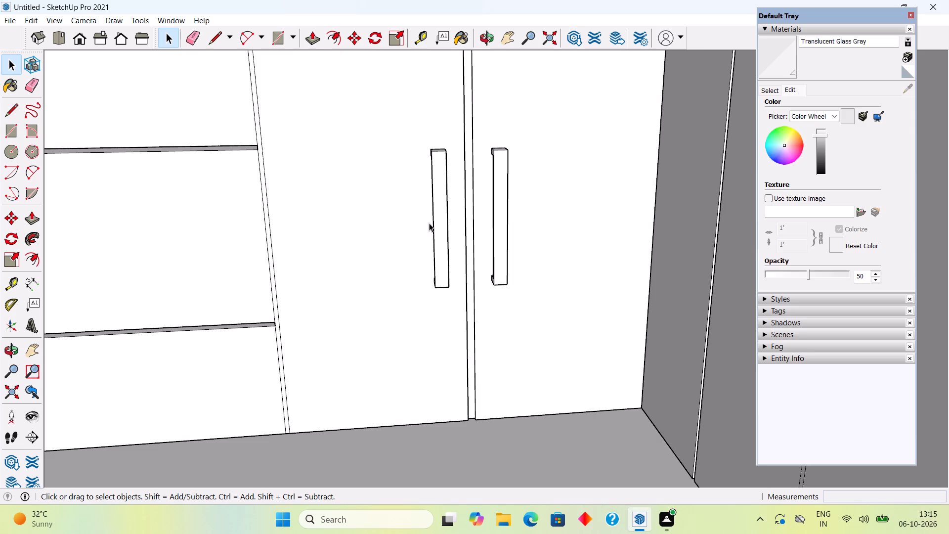
{"action": "left_click", "coordinate": [436, 221]}
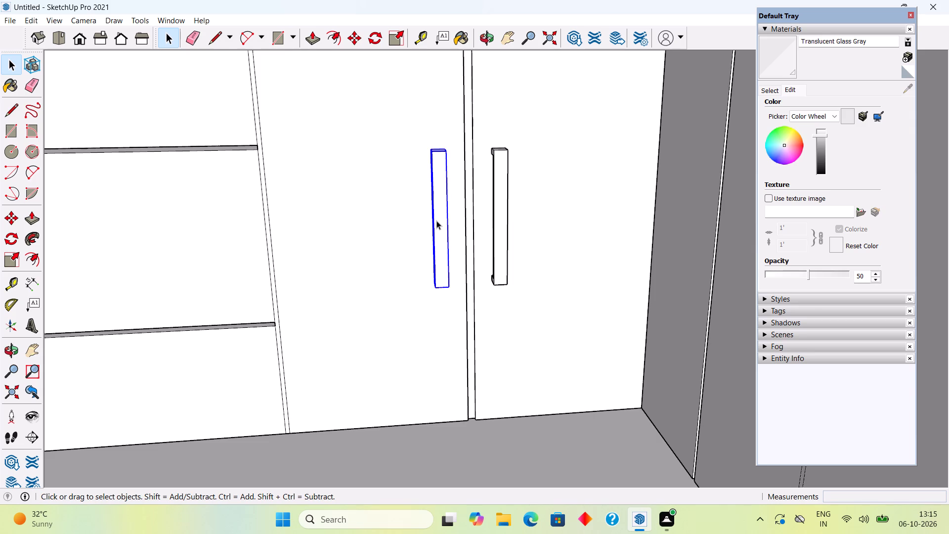
{"action": "key", "text": "m"}
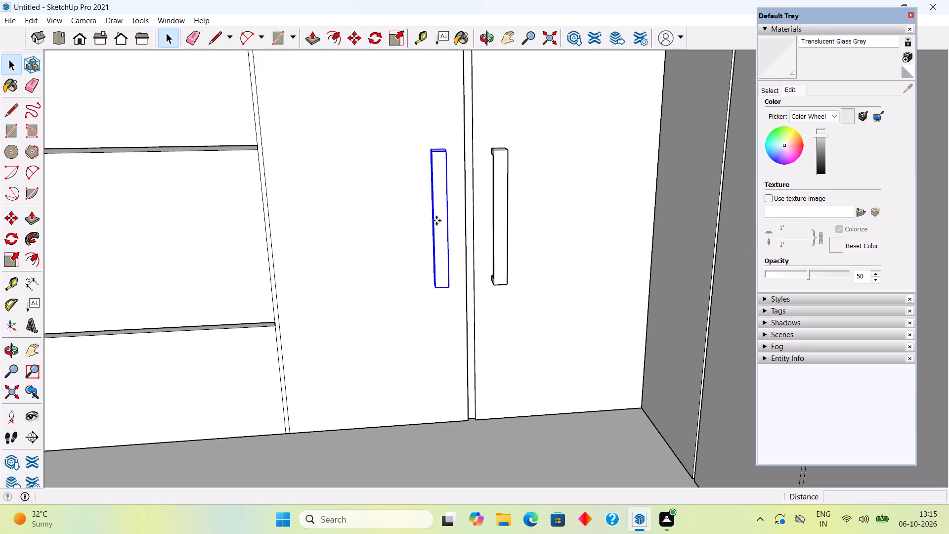
{"action": "left_click", "coordinate": [436, 221]}
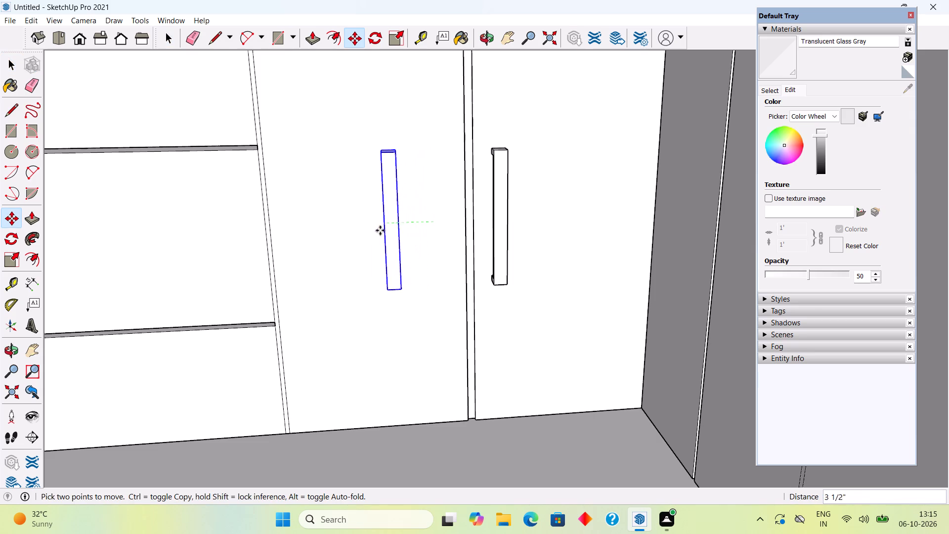
{"action": "scroll", "coordinate": [165, 231], "scroll_direction": "down", "scroll_amount": 3}
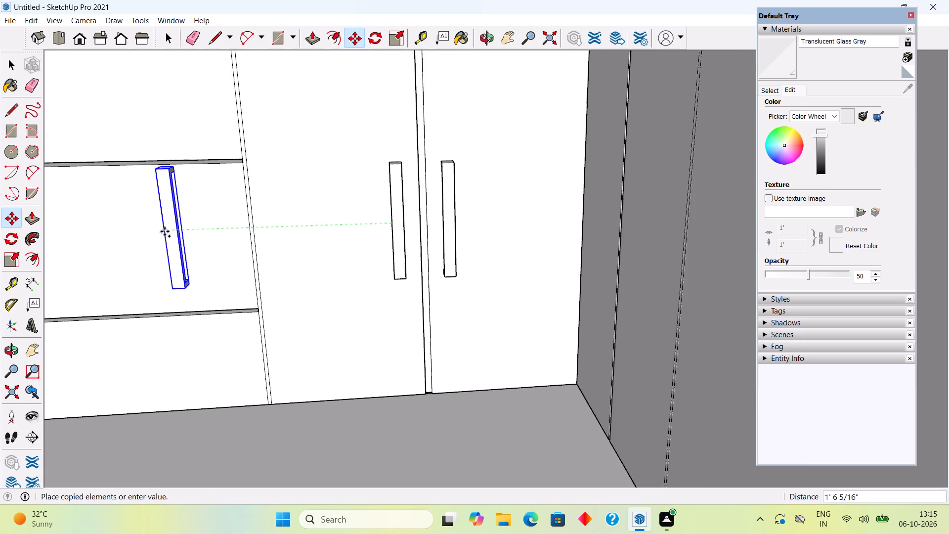
{"action": "scroll", "coordinate": [165, 231], "scroll_direction": "down", "scroll_amount": 20}
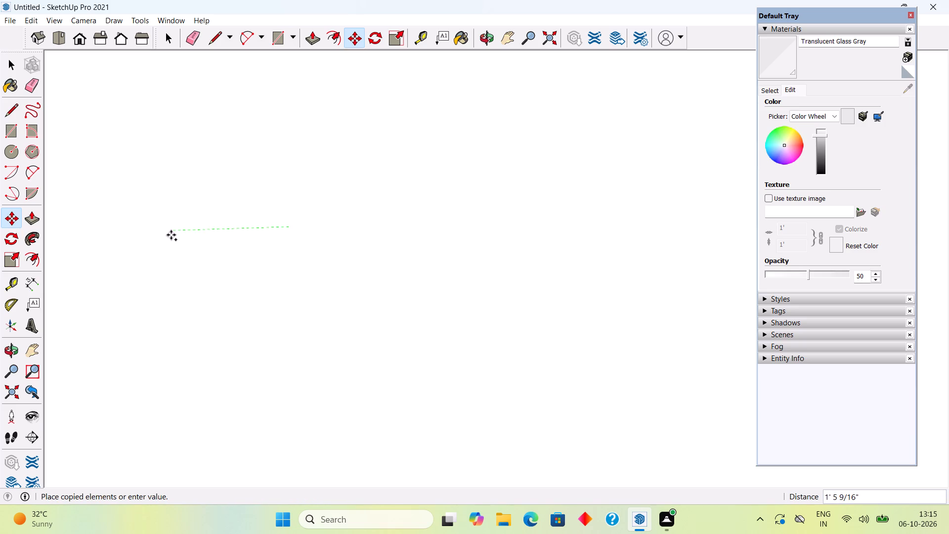
{"action": "scroll", "coordinate": [171, 235], "scroll_direction": "down", "scroll_amount": 9}
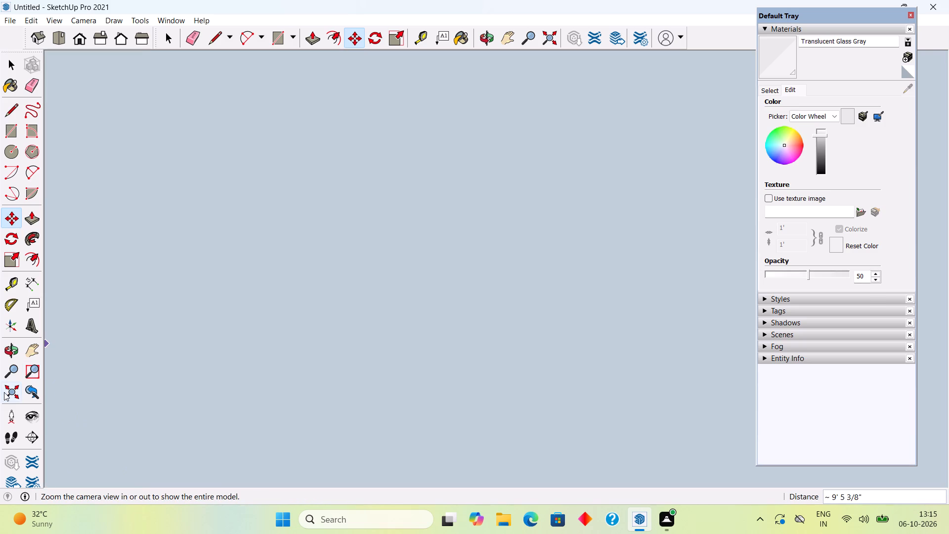
{"action": "left_click", "coordinate": [4, 392]}
{"action": "scroll", "coordinate": [499, 278], "scroll_direction": "up", "scroll_amount": 3}
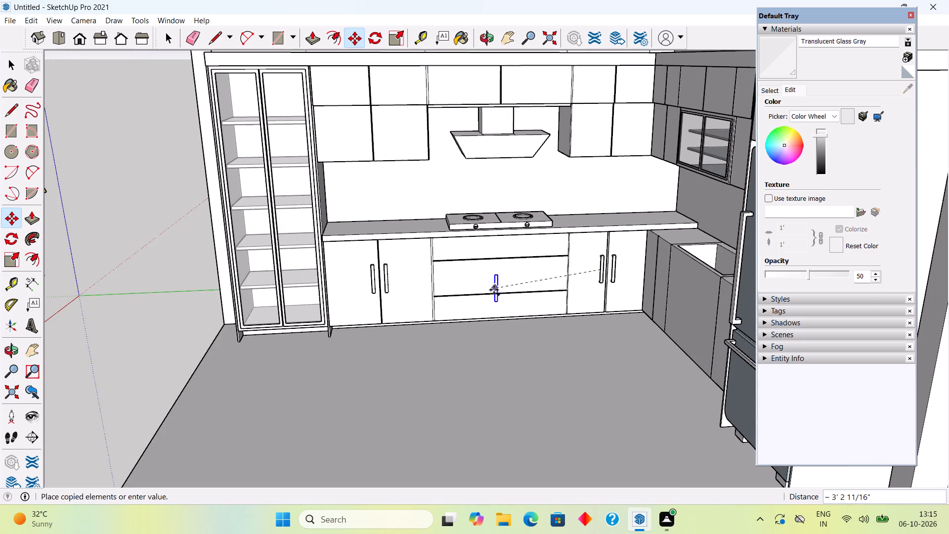
{"action": "left_click", "coordinate": [499, 281]}
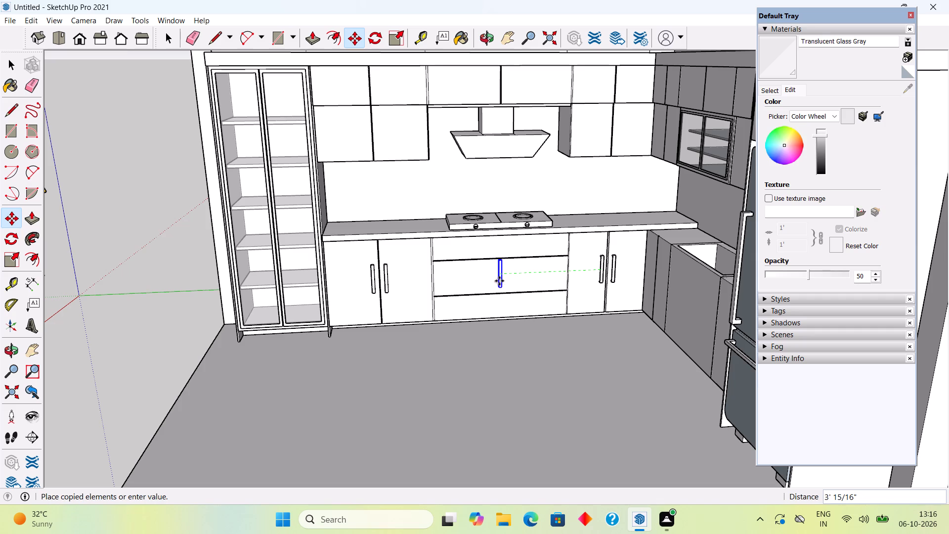
Rotate the copied handle 90° about its middle so it lies horizontally on the middle drawer front.
{"action": "key", "text": "q"}
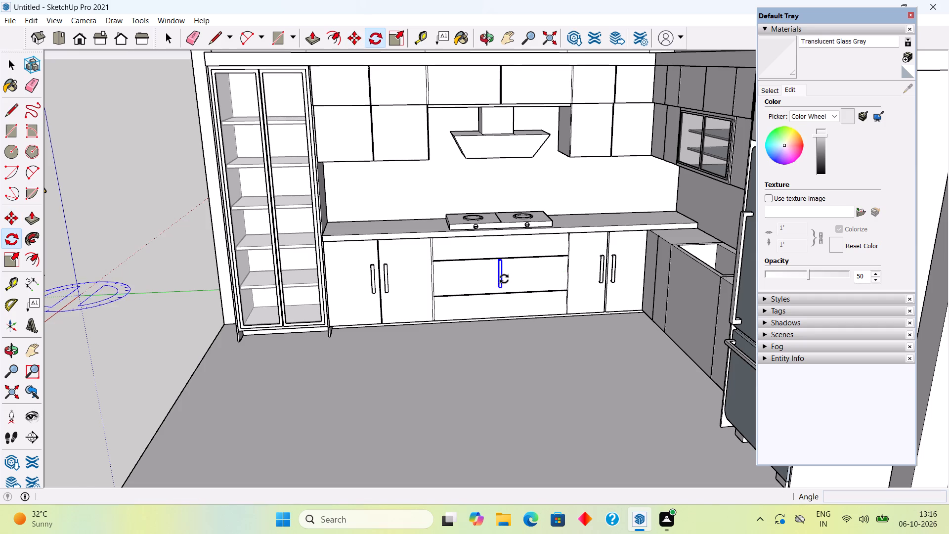
{"action": "left_click", "coordinate": [500, 279]}
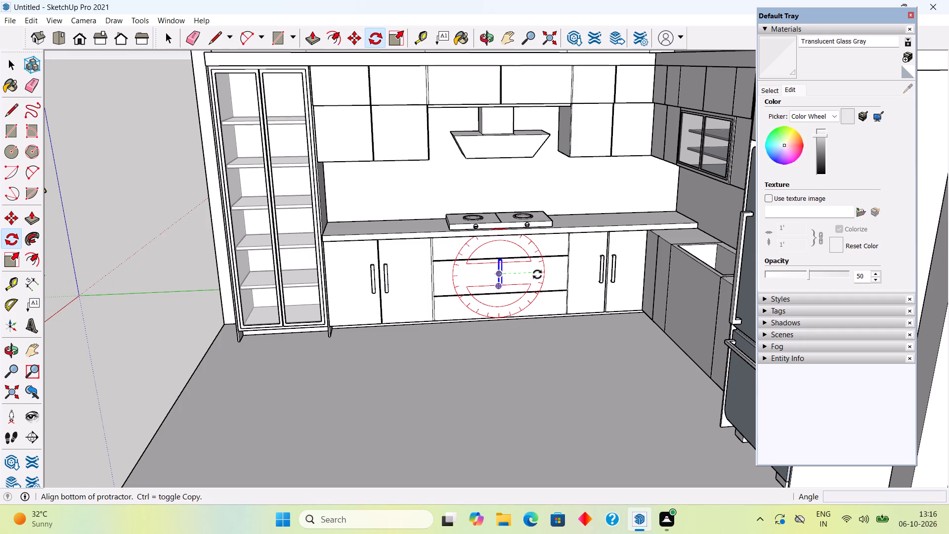
{"action": "left_click", "coordinate": [538, 274]}
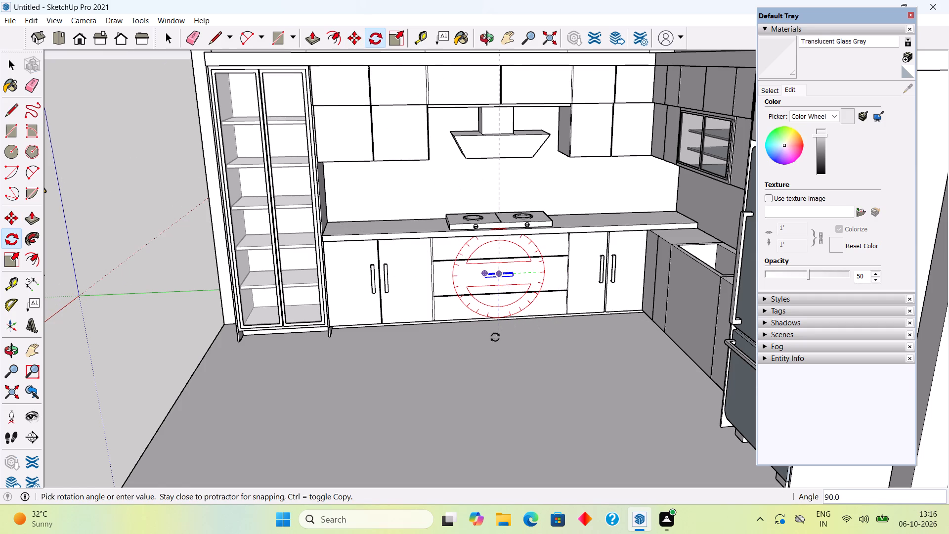
{"action": "left_click", "coordinate": [495, 337]}
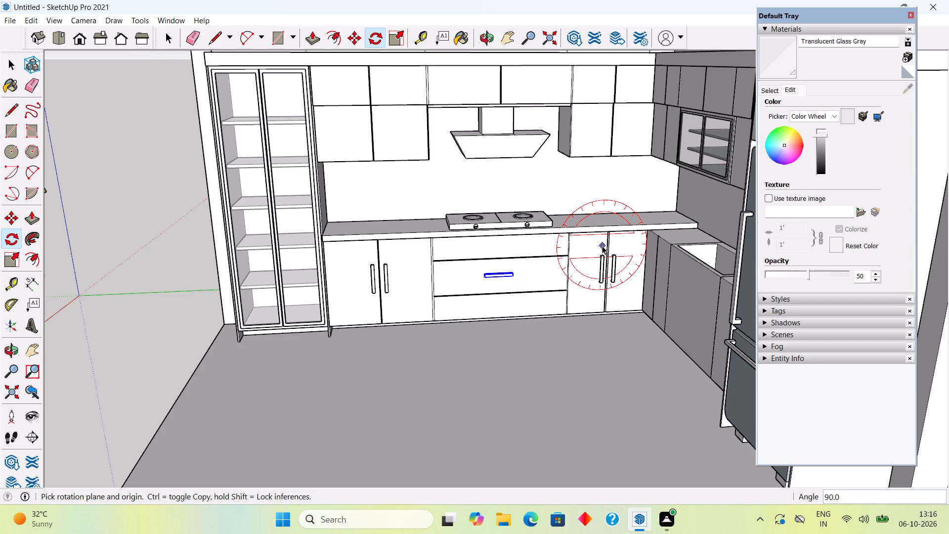
{"action": "key", "text": "space"}
Copy the horizontal handle about 10 3/16" straight up onto the top drawer front.
{"action": "scroll", "coordinate": [504, 277], "scroll_direction": "up", "scroll_amount": 13}
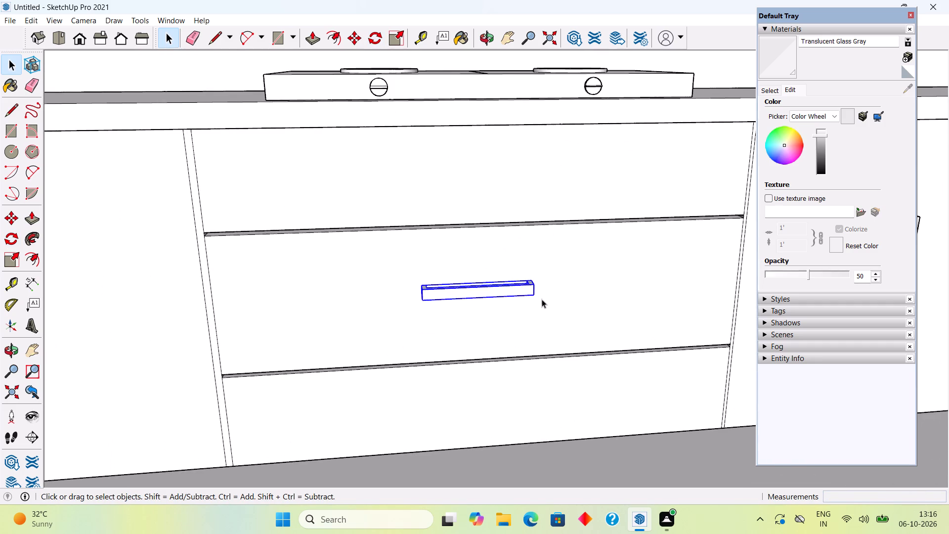
{"action": "middle_click_drag", "start_coordinate": [556, 289], "coordinate": [556, 253]}
{"action": "key", "text": "m"}
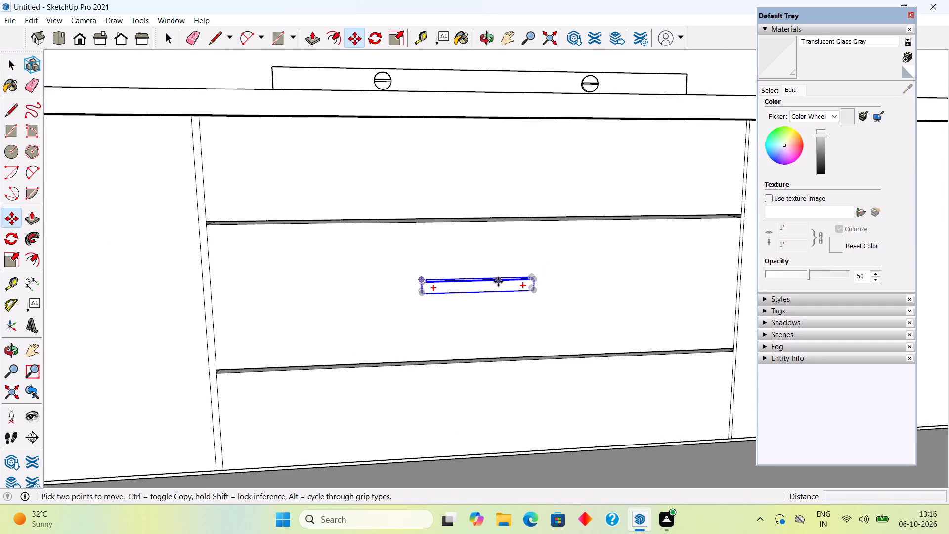
{"action": "left_click", "coordinate": [498, 282]}
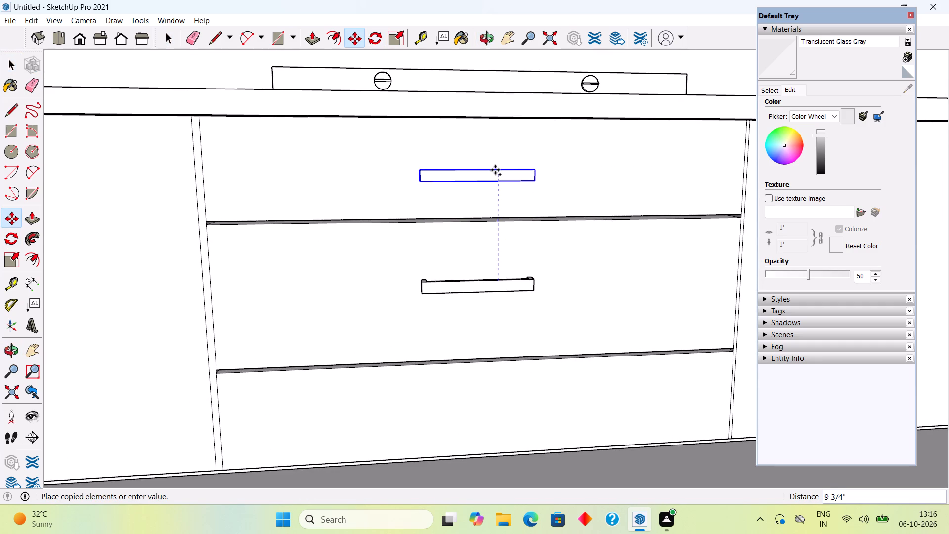
{"action": "left_click", "coordinate": [495, 165]}
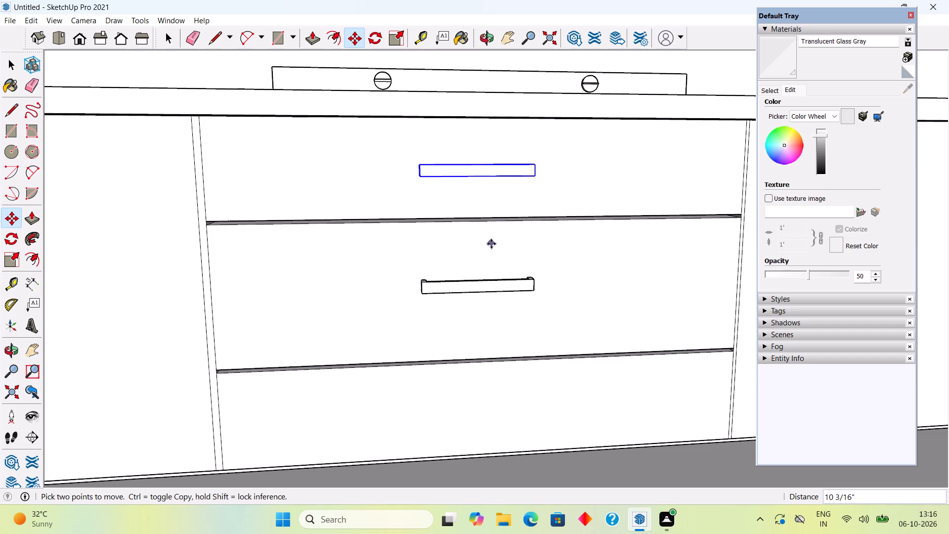
Copy the top drawer's handle straight down onto the bottom drawer front, and clear the selection.
{"action": "middle_click_drag", "start_coordinate": [506, 264], "coordinate": [525, 419]}
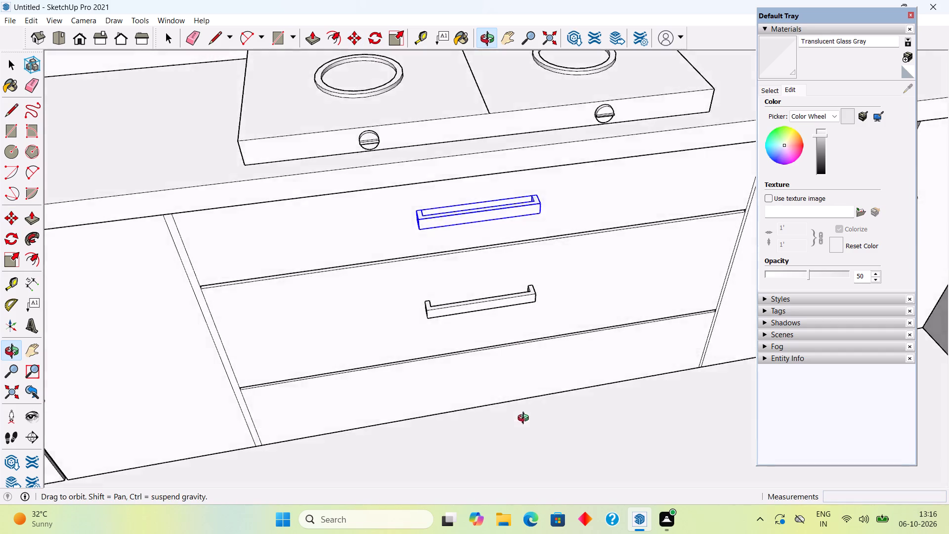
{"action": "middle_click_drag", "start_coordinate": [525, 419], "coordinate": [498, 370]}
{"action": "left_click", "coordinate": [498, 194]}
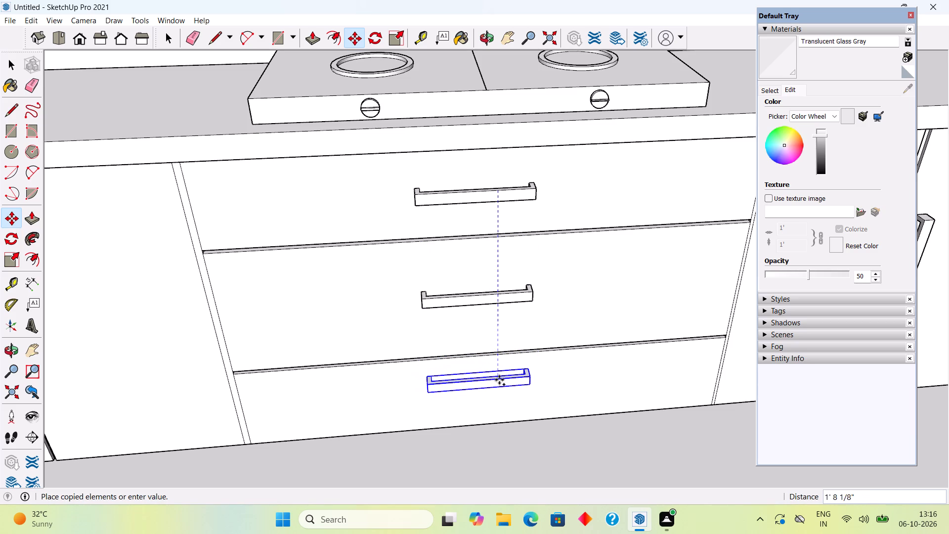
{"action": "left_click", "coordinate": [501, 391]}
{"action": "middle_click_drag", "start_coordinate": [500, 389], "coordinate": [504, 240]}
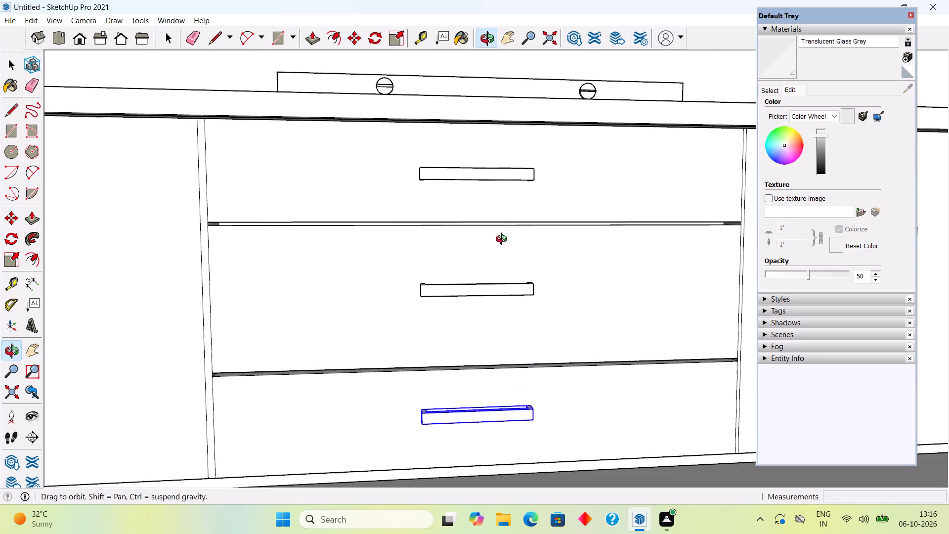
{"action": "middle_click_drag", "start_coordinate": [504, 240], "coordinate": [501, 211]}
{"action": "scroll", "coordinate": [501, 211], "scroll_direction": "down", "scroll_amount": 2}
{"action": "middle_click_drag", "start_coordinate": [545, 321], "coordinate": [406, 393]}
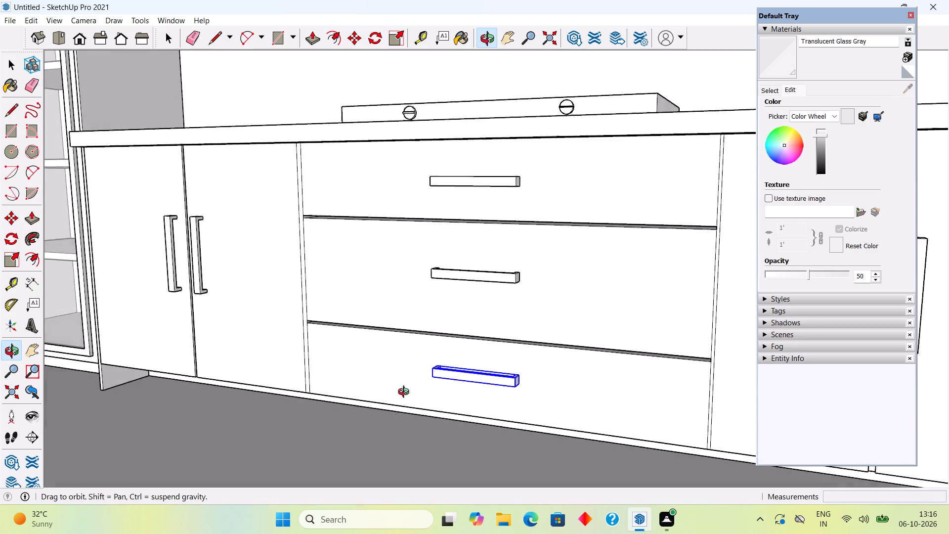
{"action": "middle_click_drag", "start_coordinate": [406, 393], "coordinate": [512, 390]}
{"action": "scroll", "coordinate": [512, 391], "scroll_direction": "down", "scroll_amount": 12}
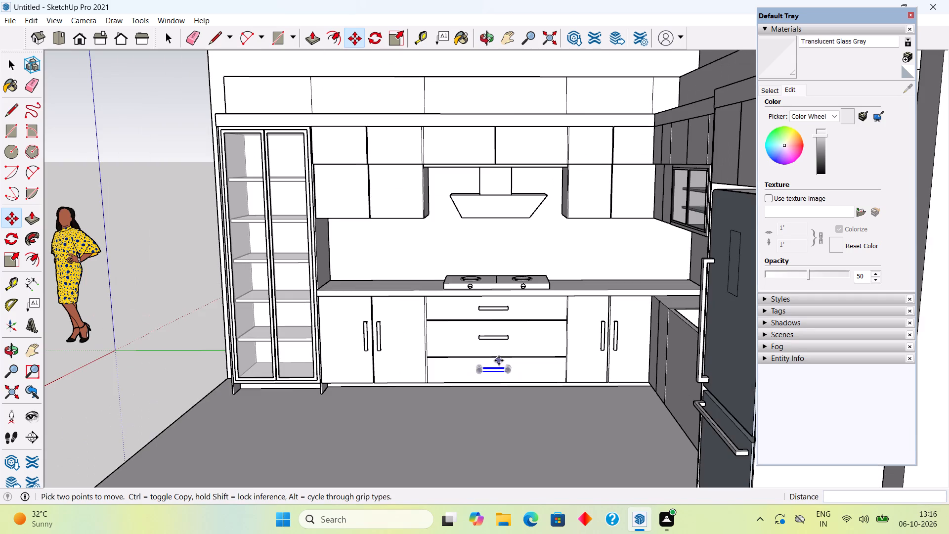
{"action": "key", "text": "space"}
{"action": "scroll", "coordinate": [523, 332], "scroll_direction": "up", "scroll_amount": 3}
{"action": "scroll", "coordinate": [521, 328], "scroll_direction": "down", "scroll_amount": 8}
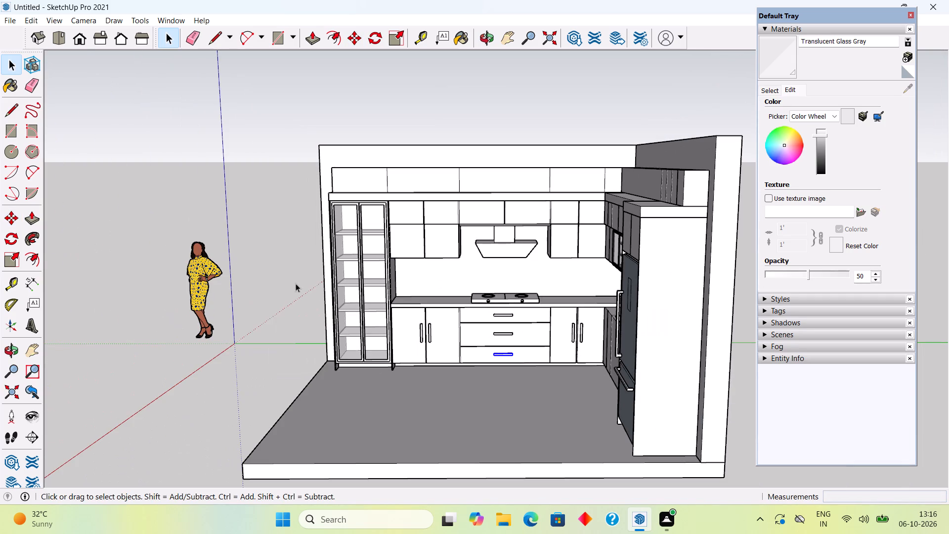
{"action": "left_click", "coordinate": [254, 234]}
Copy the handle of the base door nearest the tall glass unit about 3' 4 1/4" up to the lower wall cabinet door.
{"action": "middle_click_drag", "start_coordinate": [620, 345], "coordinate": [719, 350]}
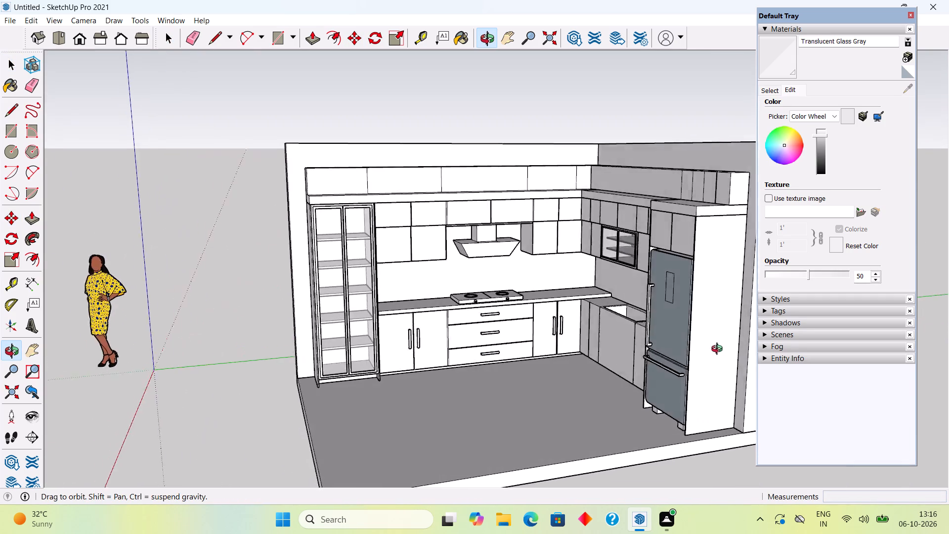
{"action": "middle_click_drag", "start_coordinate": [719, 350], "coordinate": [645, 381]}
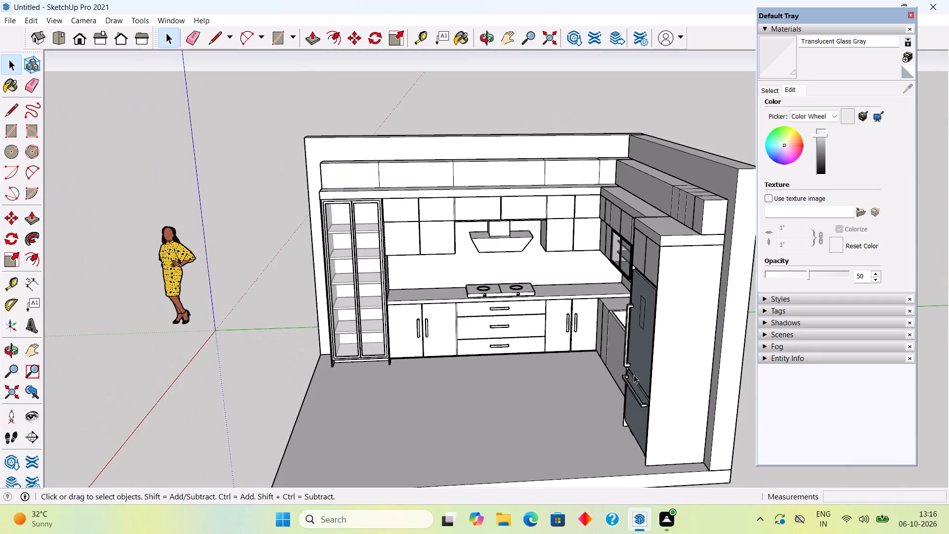
{"action": "scroll", "coordinate": [471, 341], "scroll_direction": "up", "scroll_amount": 3}
{"action": "middle_click_drag", "start_coordinate": [403, 157], "coordinate": [287, 253]}
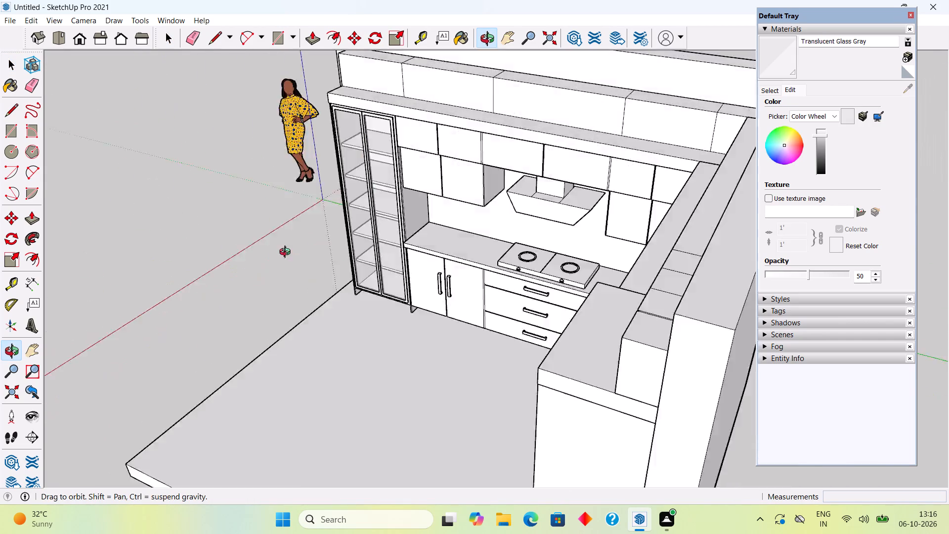
{"action": "middle_click_drag", "start_coordinate": [287, 253], "coordinate": [437, 298]}
{"action": "scroll", "coordinate": [437, 298], "scroll_direction": "up", "scroll_amount": 7}
{"action": "scroll", "coordinate": [438, 298], "scroll_direction": "down", "scroll_amount": 7}
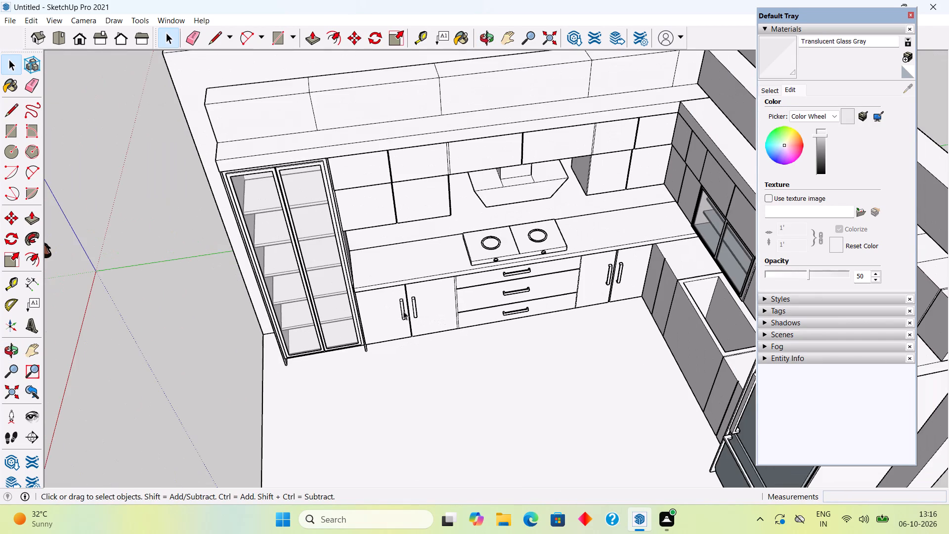
{"action": "left_click", "coordinate": [404, 311]}
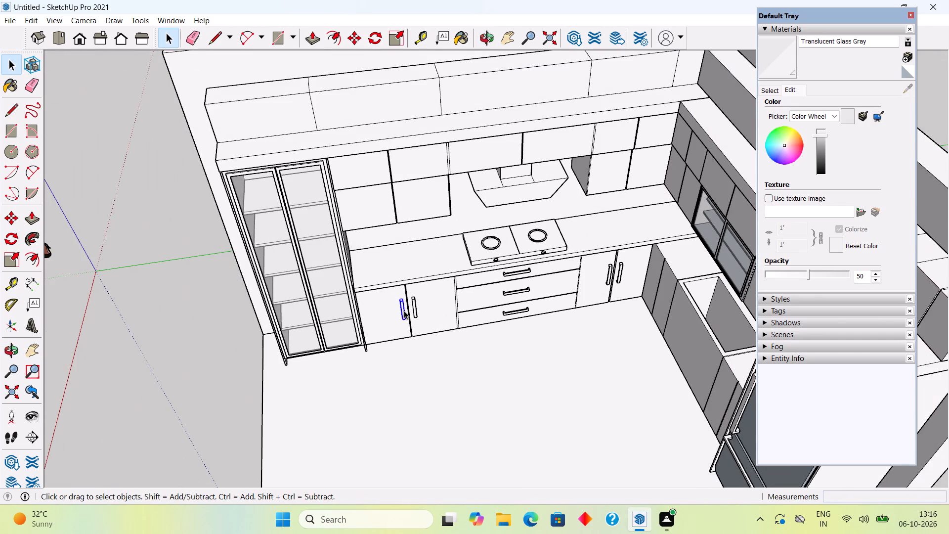
{"action": "key", "text": "m"}
{"action": "left_click", "coordinate": [404, 311]}
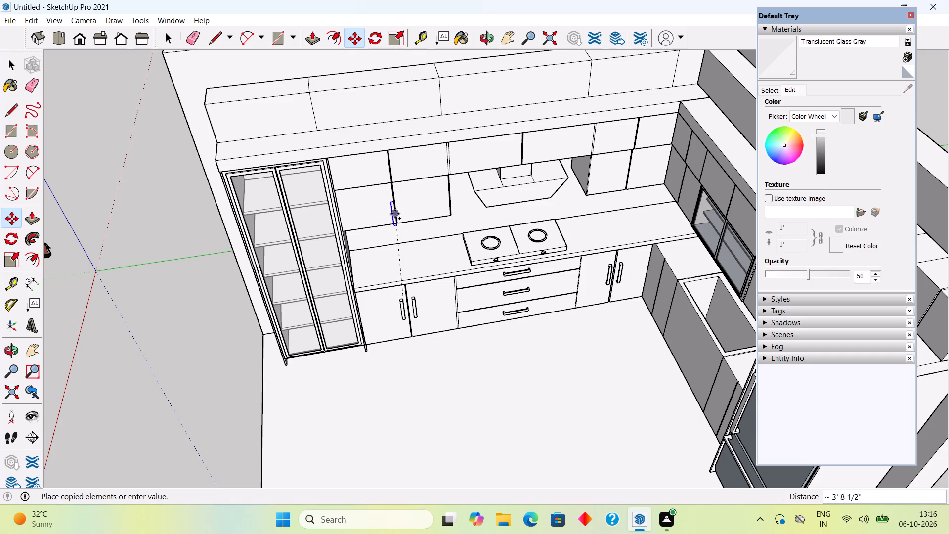
{"action": "left_click", "coordinate": [395, 218]}
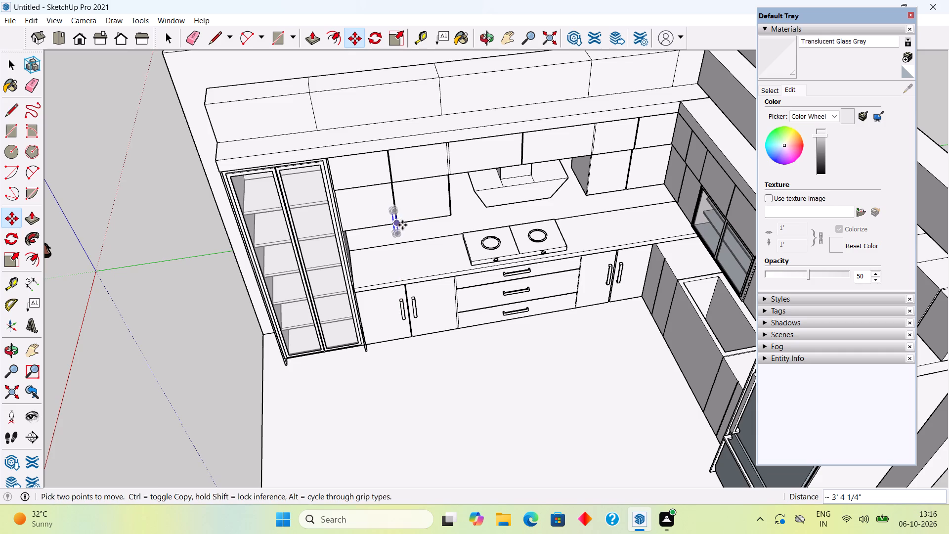
Move the copied handle from in front of the wall cabinet back onto its door face, grabbing it by its lower end.
{"action": "middle_click_drag", "start_coordinate": [402, 225], "coordinate": [589, 206]}
{"action": "scroll", "coordinate": [421, 266], "scroll_direction": "up", "scroll_amount": 3}
{"action": "scroll", "coordinate": [369, 292], "scroll_direction": "up", "scroll_amount": 4}
{"action": "scroll", "coordinate": [403, 253], "scroll_direction": "up", "scroll_amount": 2}
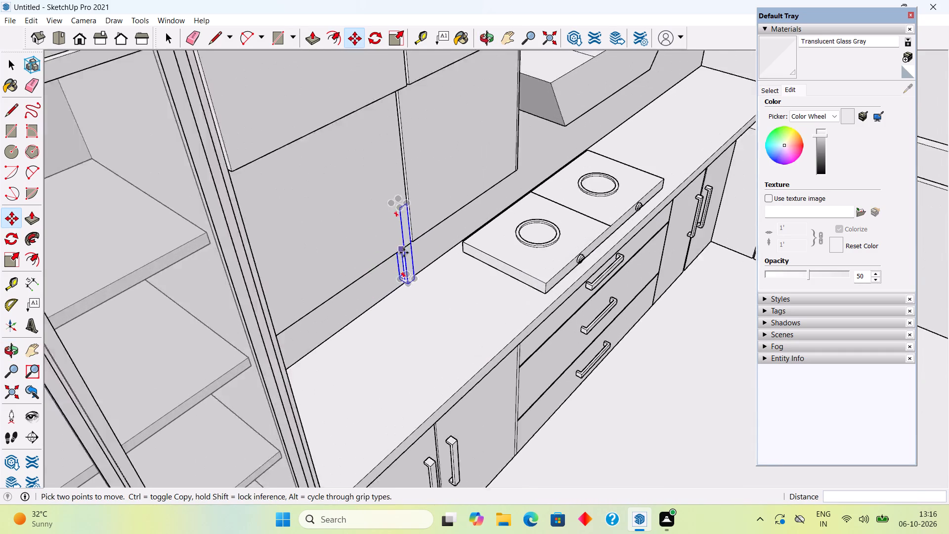
{"action": "scroll", "coordinate": [404, 253], "scroll_direction": "up", "scroll_amount": 2}
{"action": "left_click", "coordinate": [395, 286]}
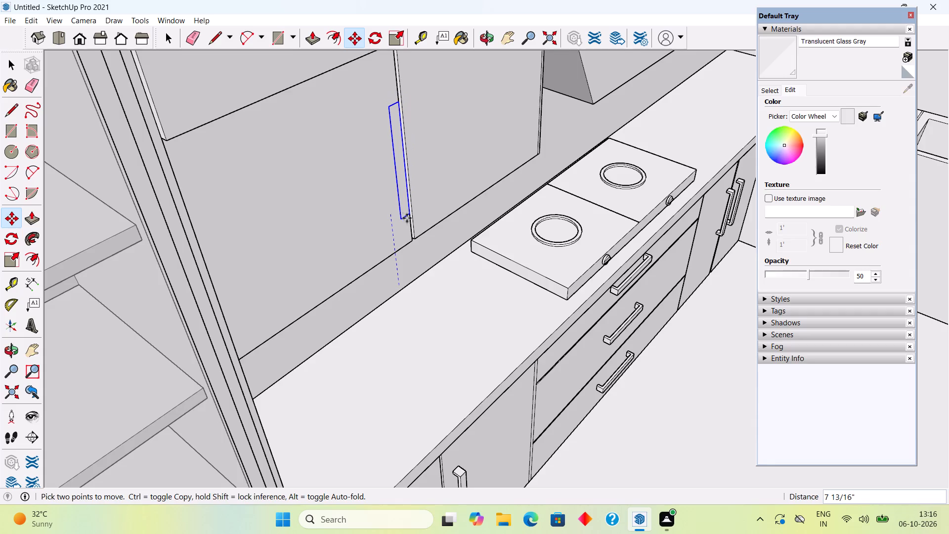
{"action": "left_click", "coordinate": [402, 224]}
Move the wall cabinet handle about 2 7/16" sideways, away from the gap between the two doors.
{"action": "middle_click_drag", "start_coordinate": [457, 216], "coordinate": [426, 216]}
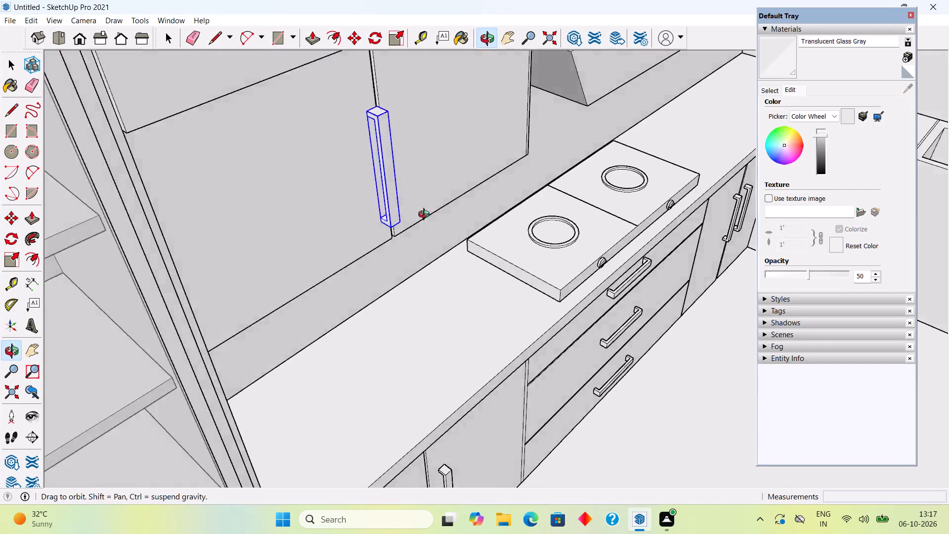
{"action": "middle_click_drag", "start_coordinate": [426, 216], "coordinate": [290, 201]}
{"action": "scroll", "coordinate": [290, 199], "scroll_direction": "down", "scroll_amount": 8}
{"action": "scroll", "coordinate": [281, 175], "scroll_direction": "up", "scroll_amount": 8}
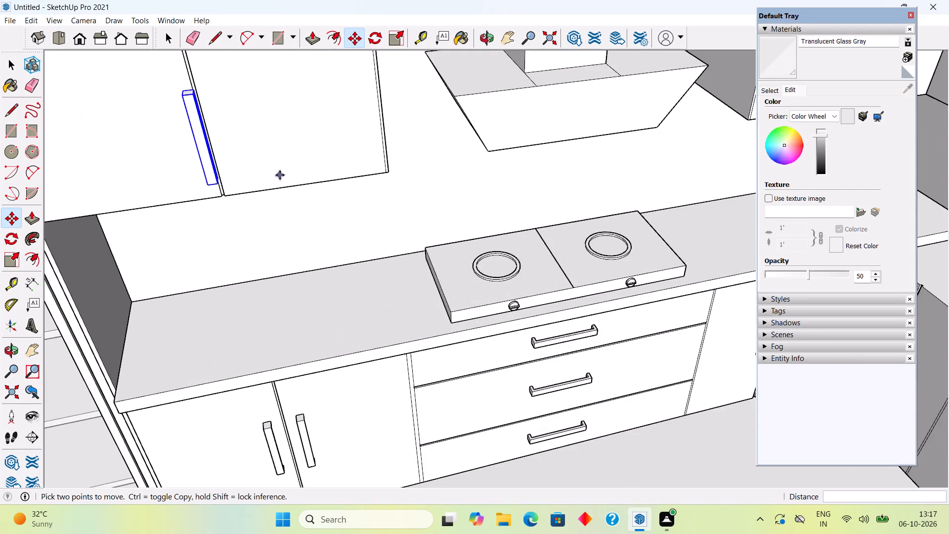
{"action": "scroll", "coordinate": [280, 175], "scroll_direction": "down", "scroll_amount": 17}
{"action": "scroll", "coordinate": [315, 50], "scroll_direction": "up", "scroll_amount": 10}
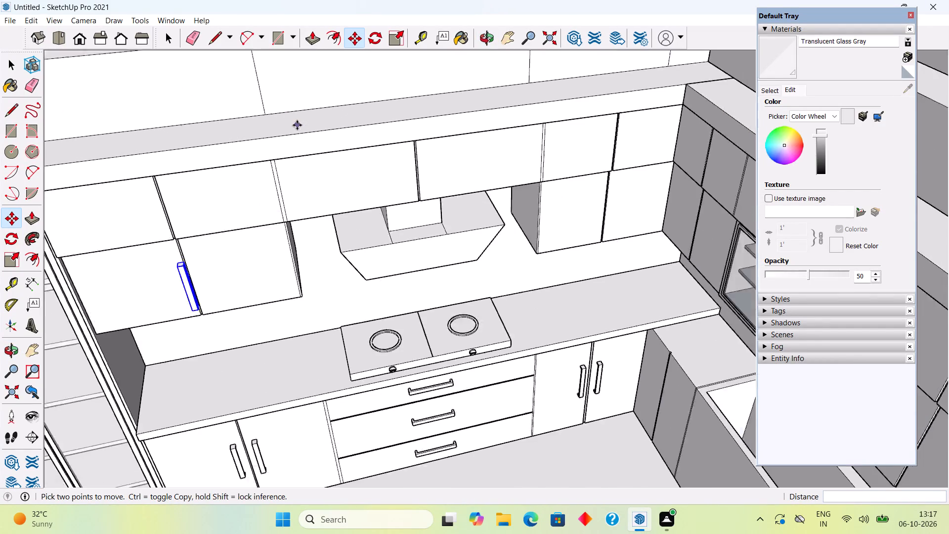
{"action": "scroll", "coordinate": [297, 125], "scroll_direction": "up", "scroll_amount": 6}
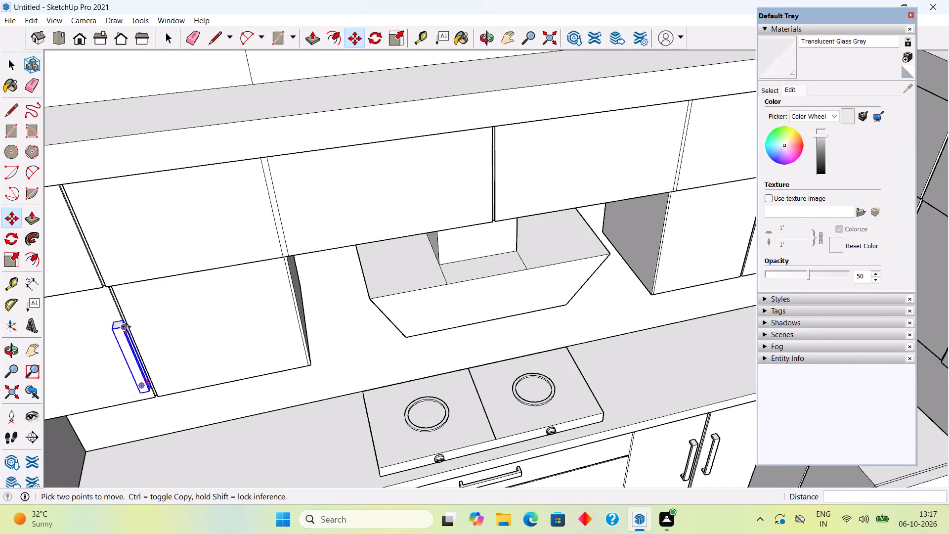
{"action": "left_click", "coordinate": [122, 330]}
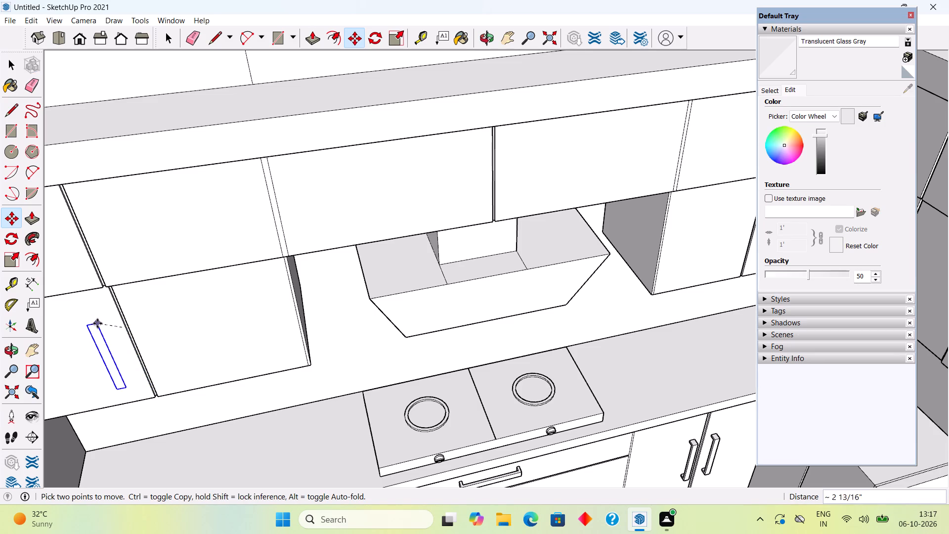
{"action": "left_click", "coordinate": [98, 335]}
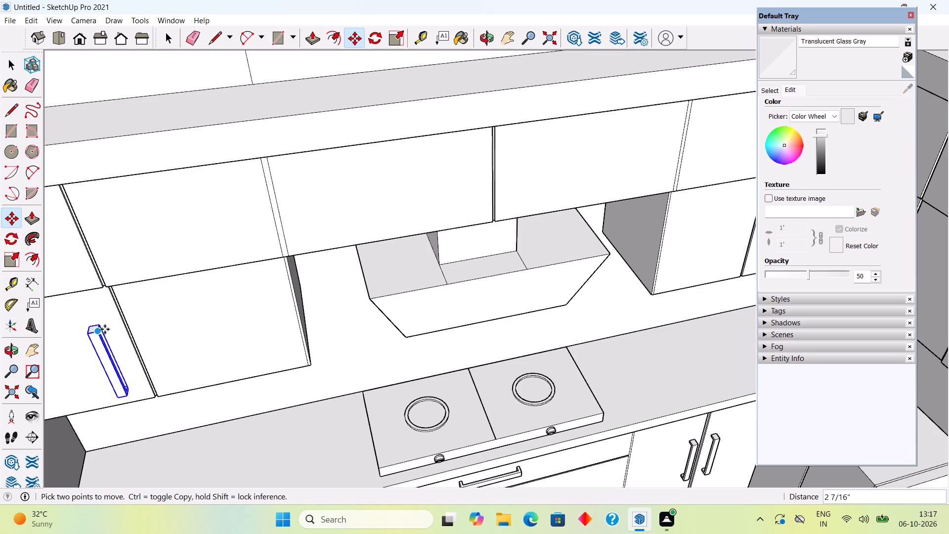
Copy the wall cabinet handle sideways across the gap onto the neighbouring door beside the range hood.
{"action": "left_click", "coordinate": [103, 326]}
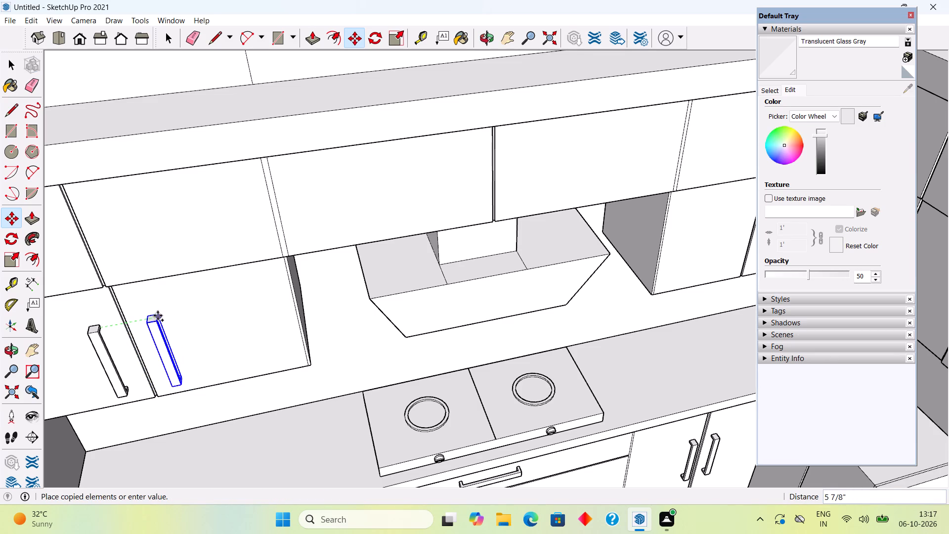
{"action": "left_click", "coordinate": [153, 315]}
Move the wall cabinet handle nearest the tall glass unit about 11/16" sideways, closer to the gap between the two doors.
{"action": "middle_click_drag", "start_coordinate": [172, 319], "coordinate": [442, 197]}
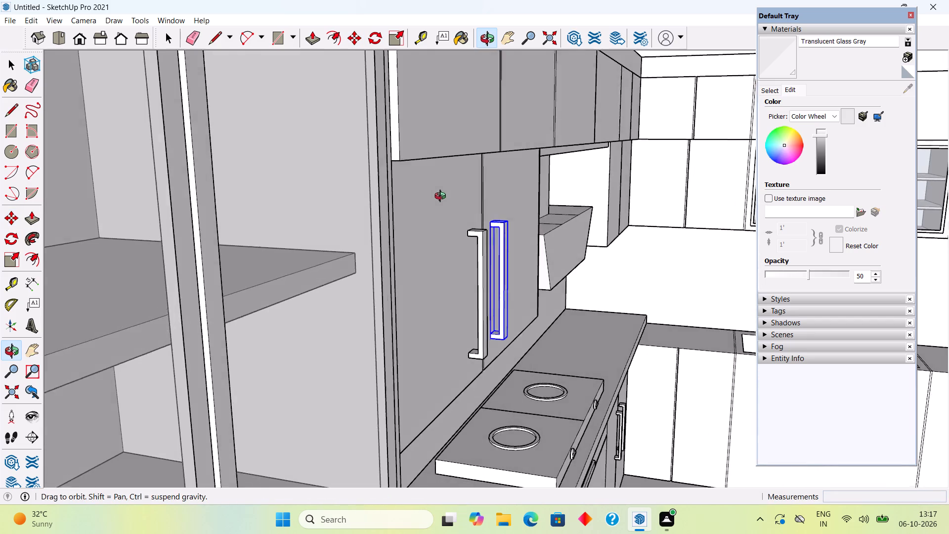
{"action": "middle_click_drag", "start_coordinate": [442, 197], "coordinate": [447, 199]}
{"action": "middle_click_drag", "start_coordinate": [496, 247], "coordinate": [286, 243]}
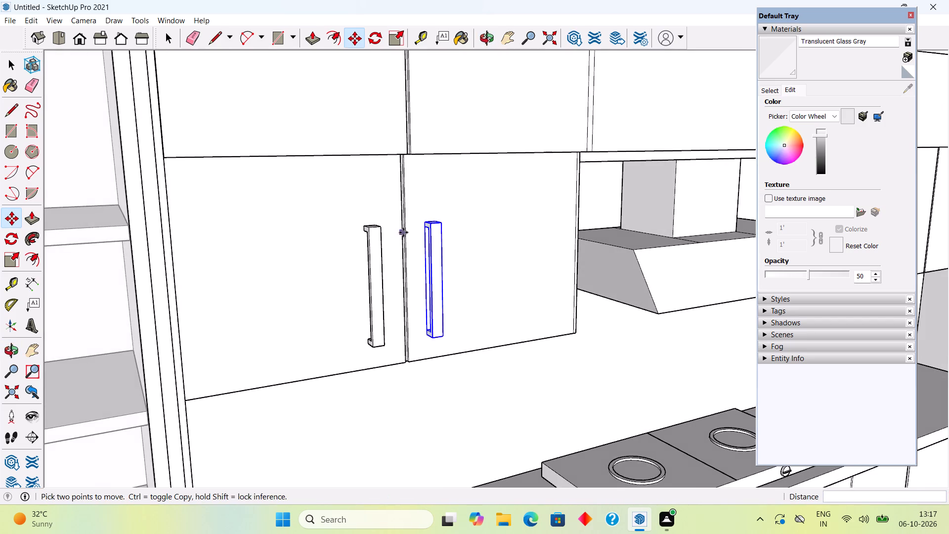
{"action": "middle_click_drag", "start_coordinate": [403, 232], "coordinate": [302, 209]}
{"action": "key", "text": "space"}
{"action": "left_click", "coordinate": [302, 214]}
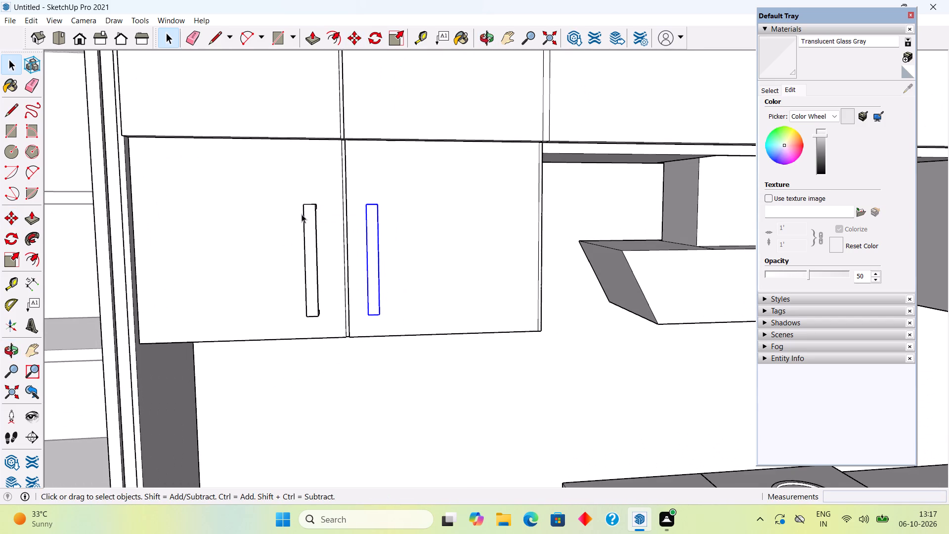
{"action": "left_click", "coordinate": [307, 227]}
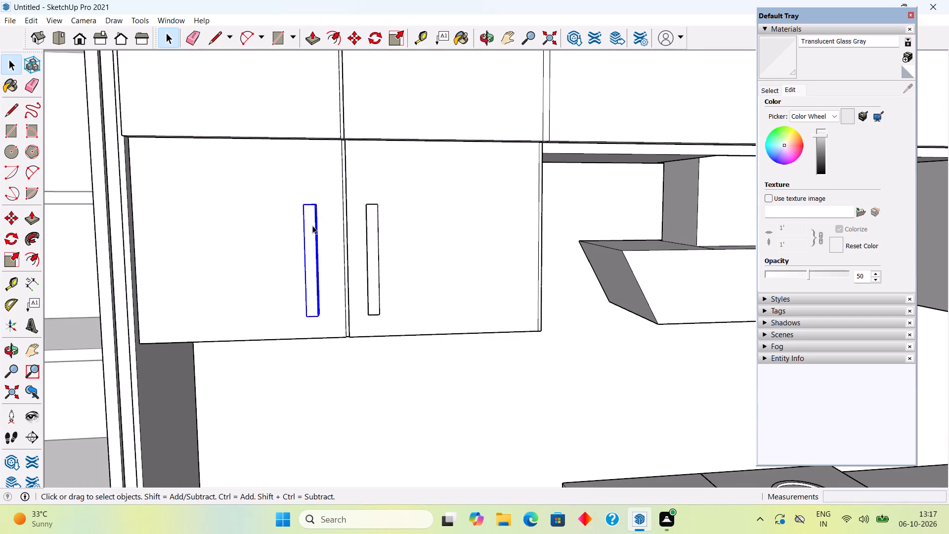
{"action": "key", "text": "m"}
{"action": "left_click", "coordinate": [313, 224]}
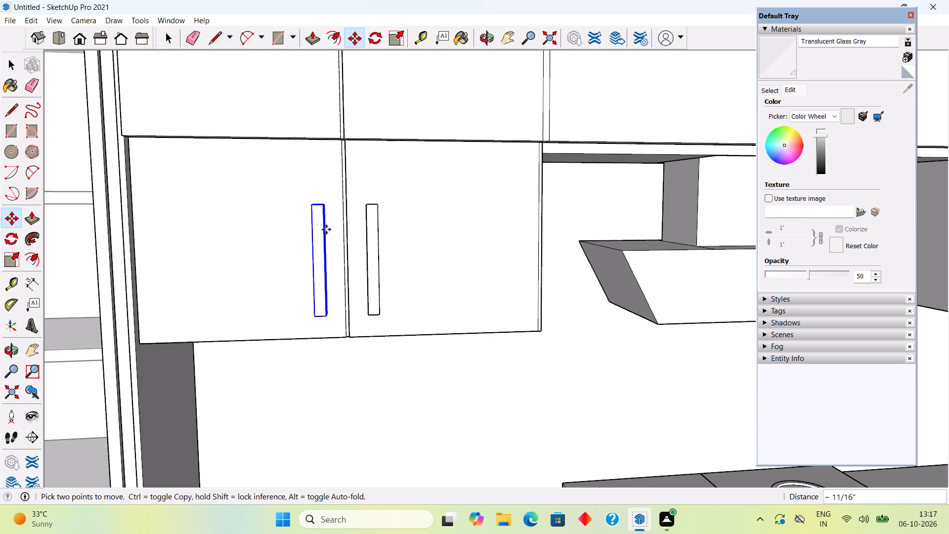
{"action": "left_click", "coordinate": [327, 230]}
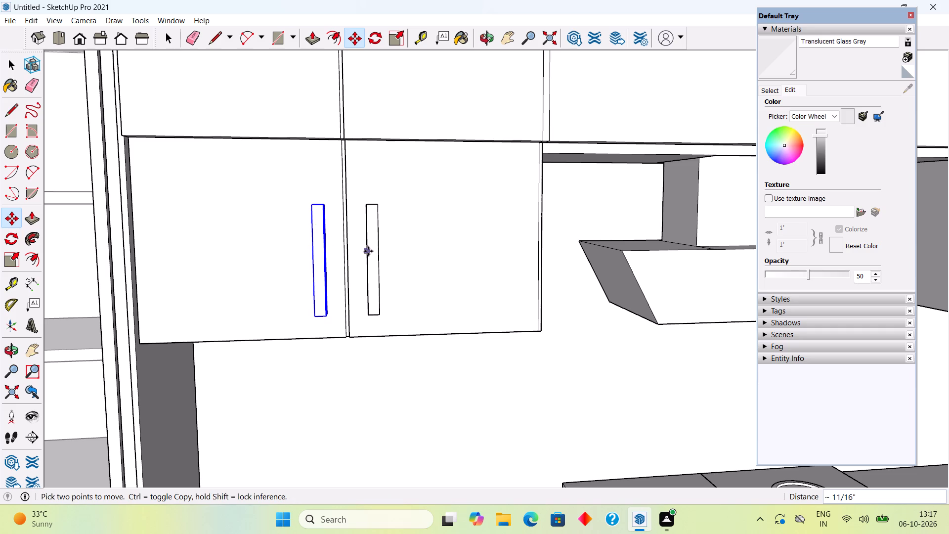
Copy that handle about 6' 9" along the wall onto the lower wall cabinet door just past the range hood.
{"action": "left_click", "coordinate": [319, 259]}
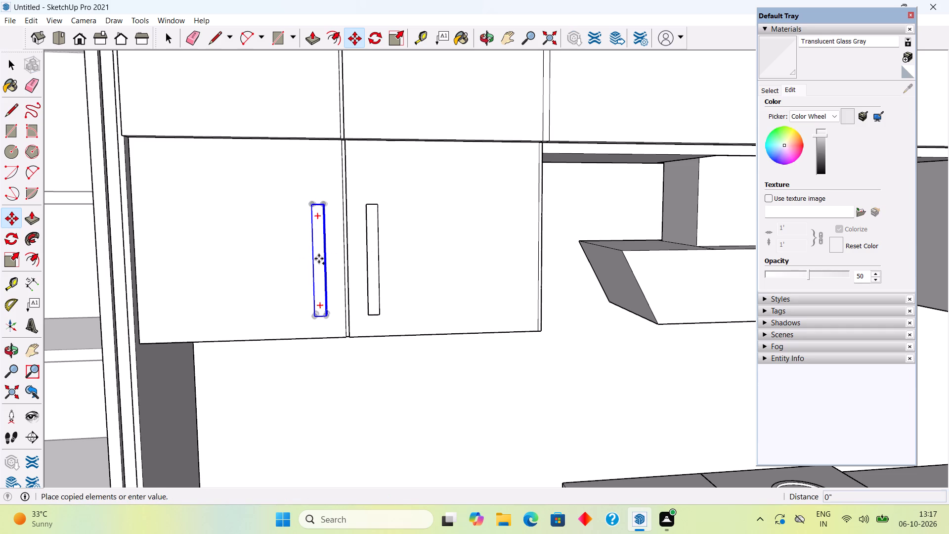
{"action": "scroll", "coordinate": [434, 261], "scroll_direction": "down", "scroll_amount": 9}
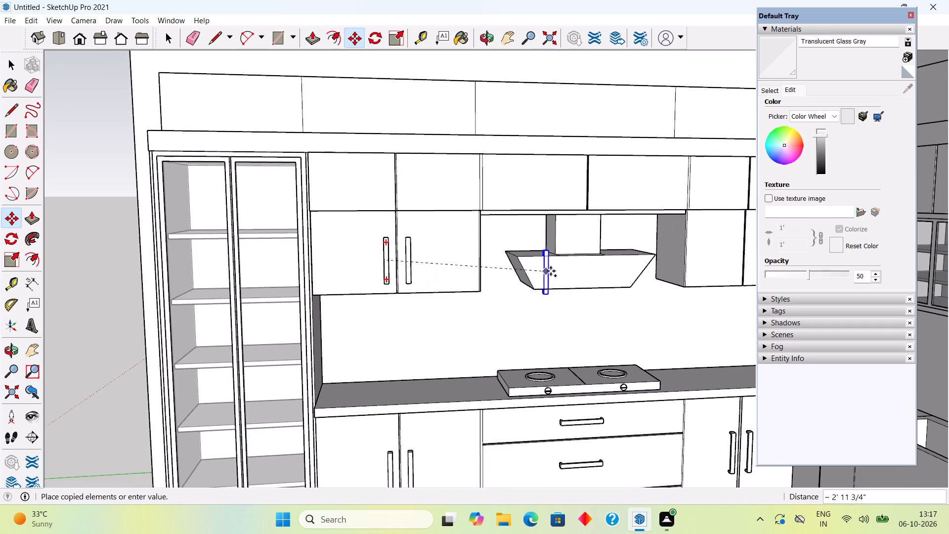
{"action": "scroll", "coordinate": [639, 256], "scroll_direction": "down", "scroll_amount": 9}
{"action": "scroll", "coordinate": [692, 245], "scroll_direction": "up", "scroll_amount": 9}
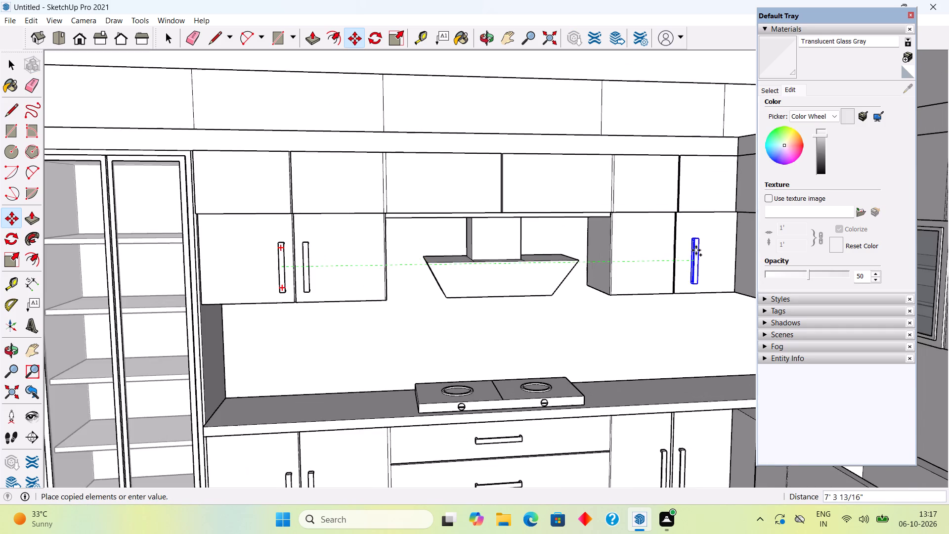
{"action": "scroll", "coordinate": [696, 250], "scroll_direction": "up", "scroll_amount": 5}
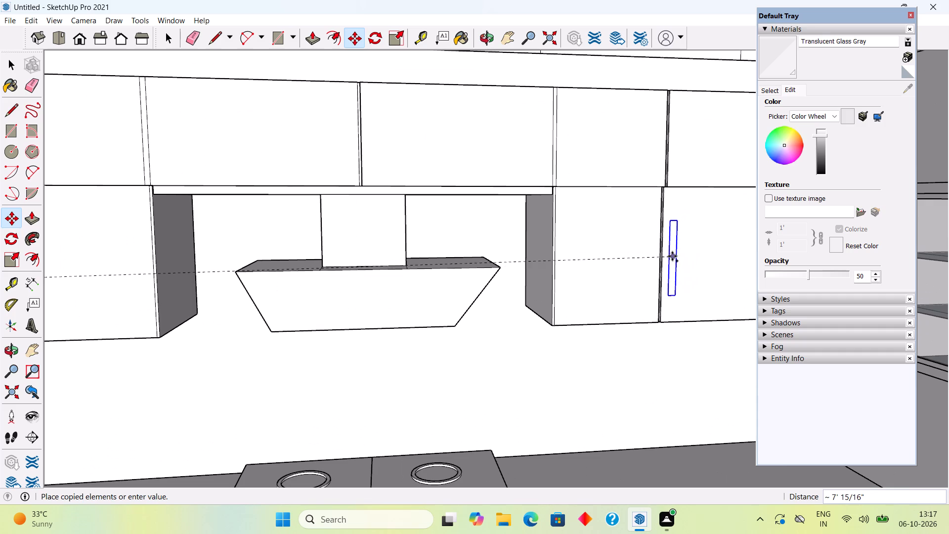
{"action": "middle_click_drag", "start_coordinate": [662, 260], "coordinate": [505, 257]}
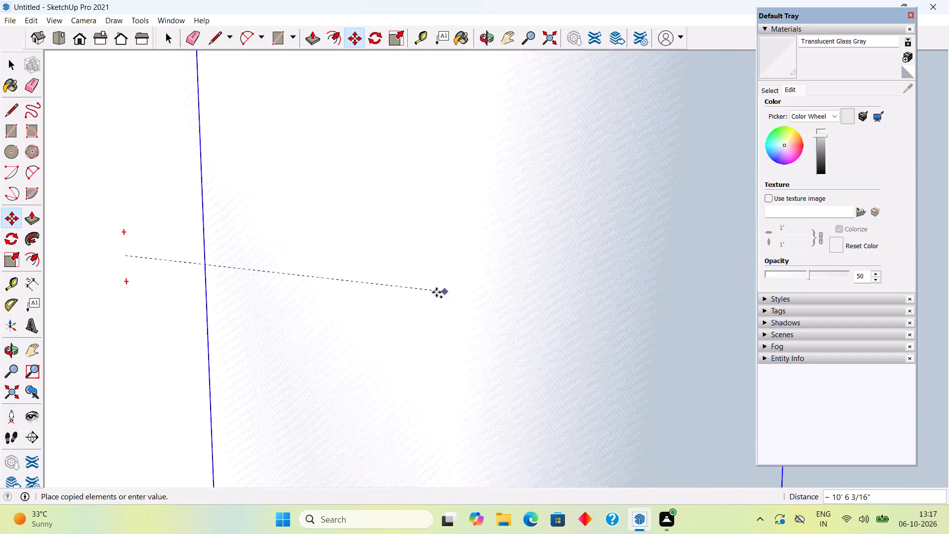
{"action": "middle_click_drag", "start_coordinate": [272, 301], "coordinate": [752, 298]}
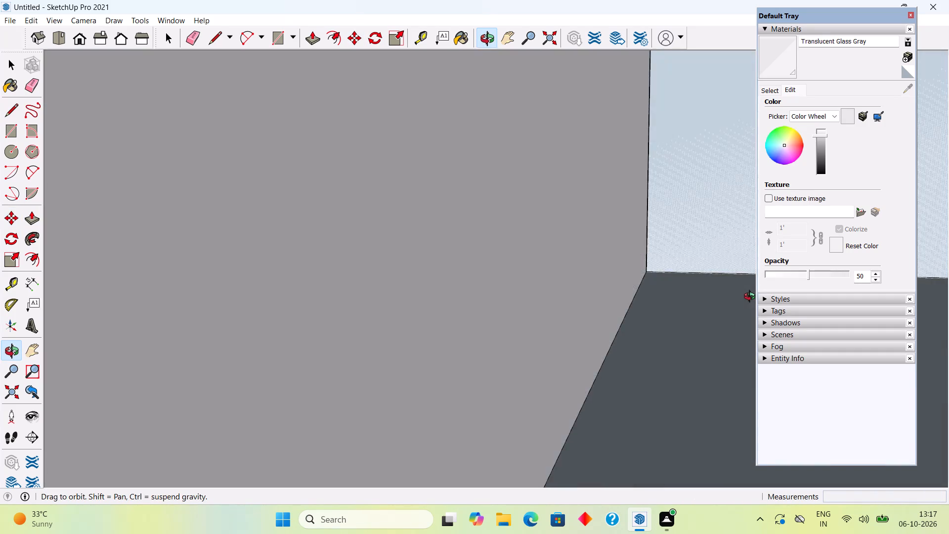
{"action": "middle_click_drag", "start_coordinate": [752, 298], "coordinate": [739, 314]}
{"action": "scroll", "coordinate": [736, 314], "scroll_direction": "down", "scroll_amount": 2}
{"action": "scroll", "coordinate": [648, 314], "scroll_direction": "down", "scroll_amount": 8}
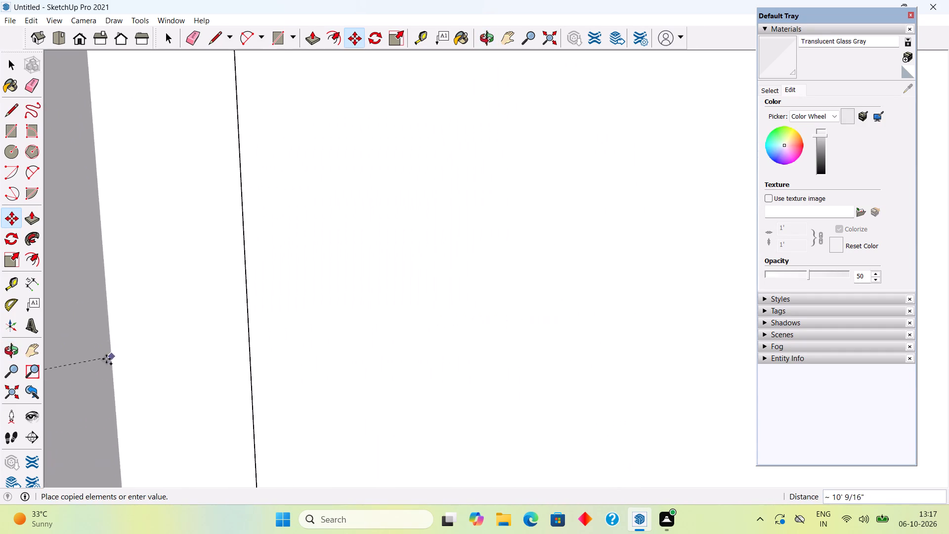
{"action": "left_click", "coordinate": [15, 394]}
{"action": "scroll", "coordinate": [491, 306], "scroll_direction": "down", "scroll_amount": 5}
{"action": "middle_click_drag", "start_coordinate": [601, 278], "coordinate": [189, 282]}
{"action": "middle_click_drag", "start_coordinate": [523, 261], "coordinate": [595, 257]}
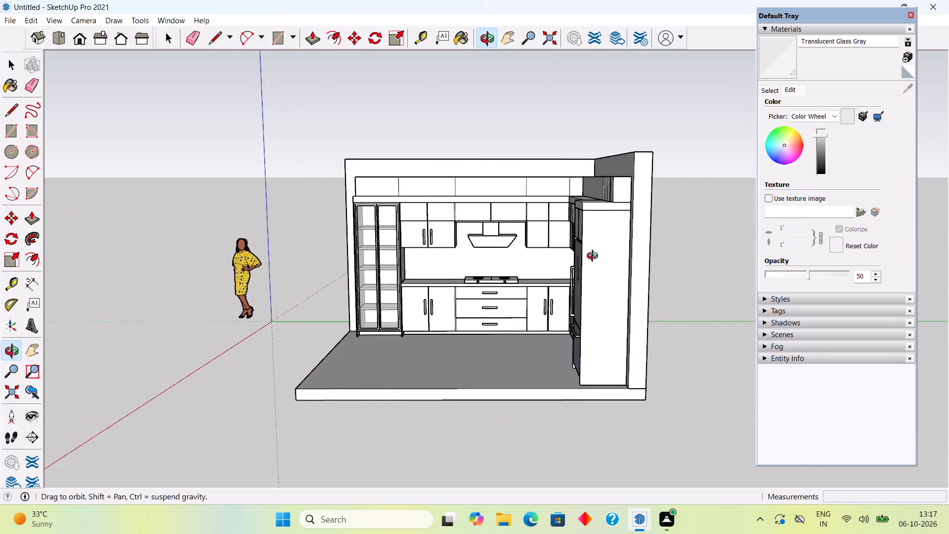
{"action": "middle_click_drag", "start_coordinate": [595, 257], "coordinate": [597, 259]}
{"action": "scroll", "coordinate": [570, 243], "scroll_direction": "up", "scroll_amount": 19}
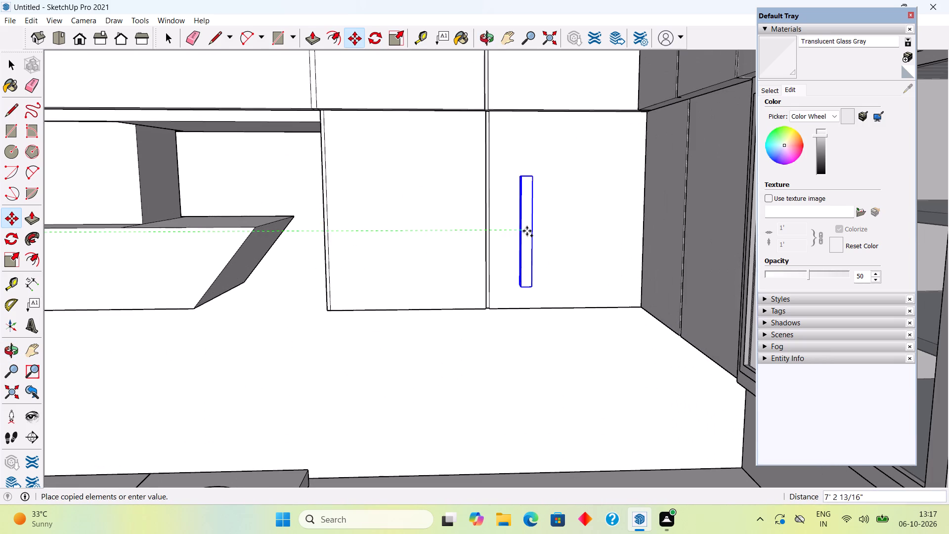
{"action": "scroll", "coordinate": [509, 210], "scroll_direction": "up", "scroll_amount": 4}
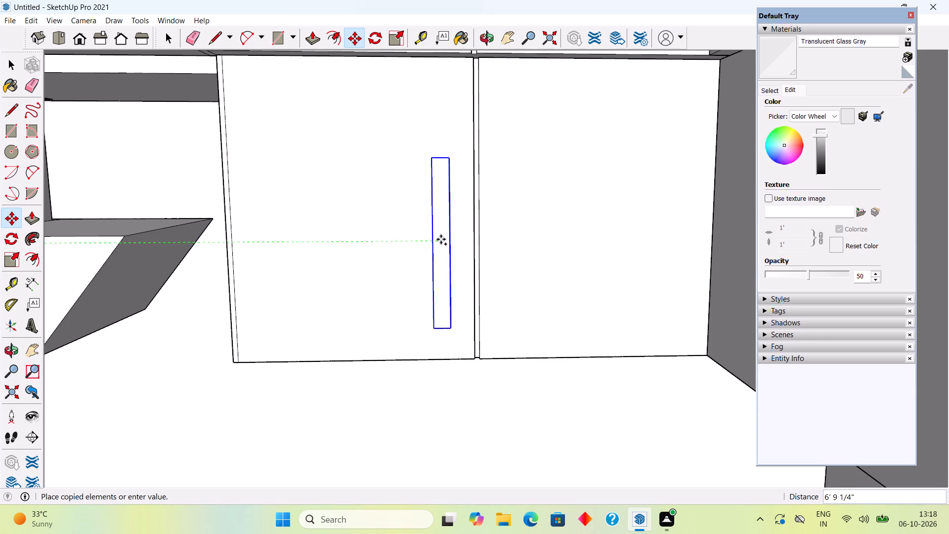
{"action": "left_click", "coordinate": [444, 238]}
Copy the new handle about 4" sideways across the gap onto the neighbouring door next to the room corner.
{"action": "left_click", "coordinate": [444, 238]}
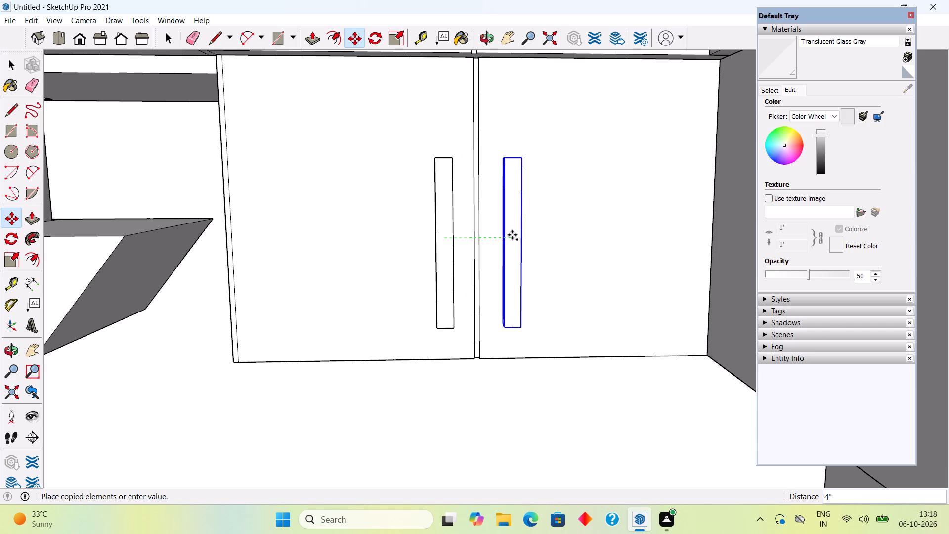
{"action": "left_click", "coordinate": [508, 234]}
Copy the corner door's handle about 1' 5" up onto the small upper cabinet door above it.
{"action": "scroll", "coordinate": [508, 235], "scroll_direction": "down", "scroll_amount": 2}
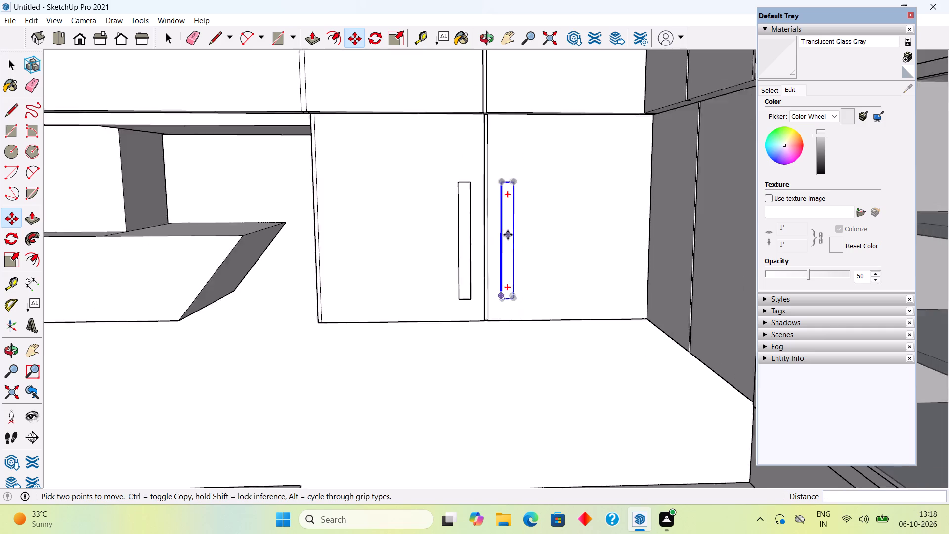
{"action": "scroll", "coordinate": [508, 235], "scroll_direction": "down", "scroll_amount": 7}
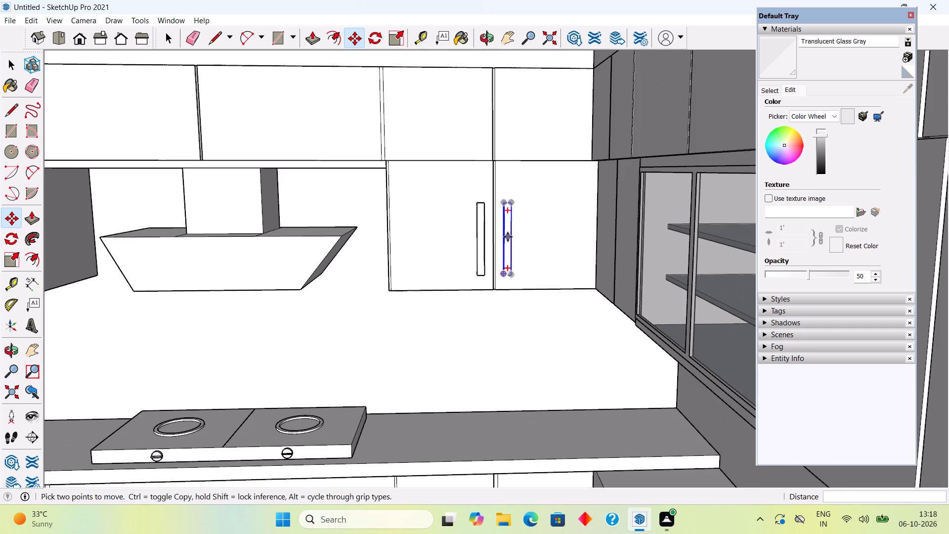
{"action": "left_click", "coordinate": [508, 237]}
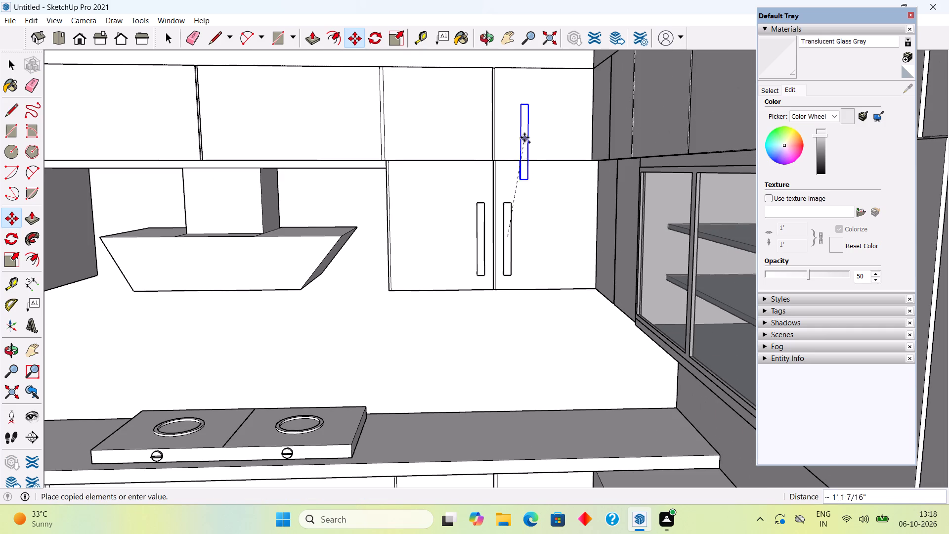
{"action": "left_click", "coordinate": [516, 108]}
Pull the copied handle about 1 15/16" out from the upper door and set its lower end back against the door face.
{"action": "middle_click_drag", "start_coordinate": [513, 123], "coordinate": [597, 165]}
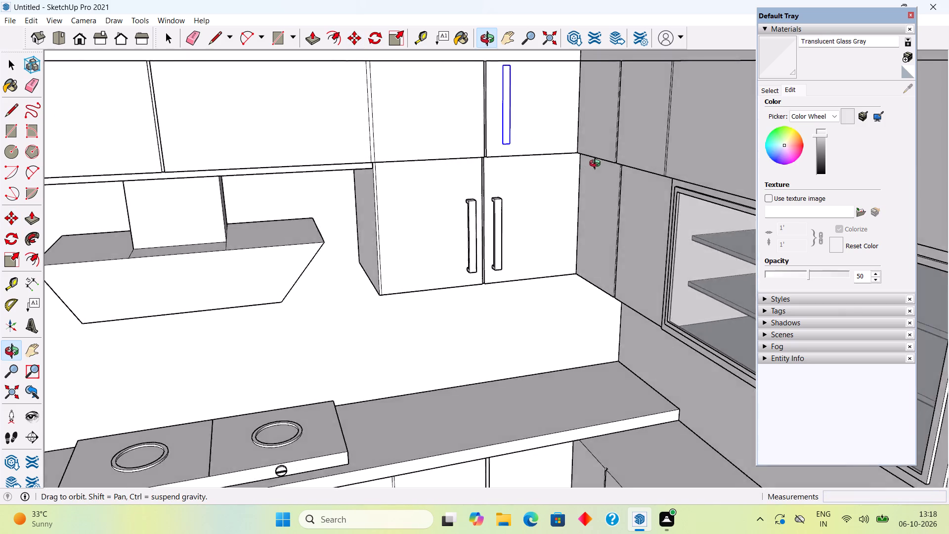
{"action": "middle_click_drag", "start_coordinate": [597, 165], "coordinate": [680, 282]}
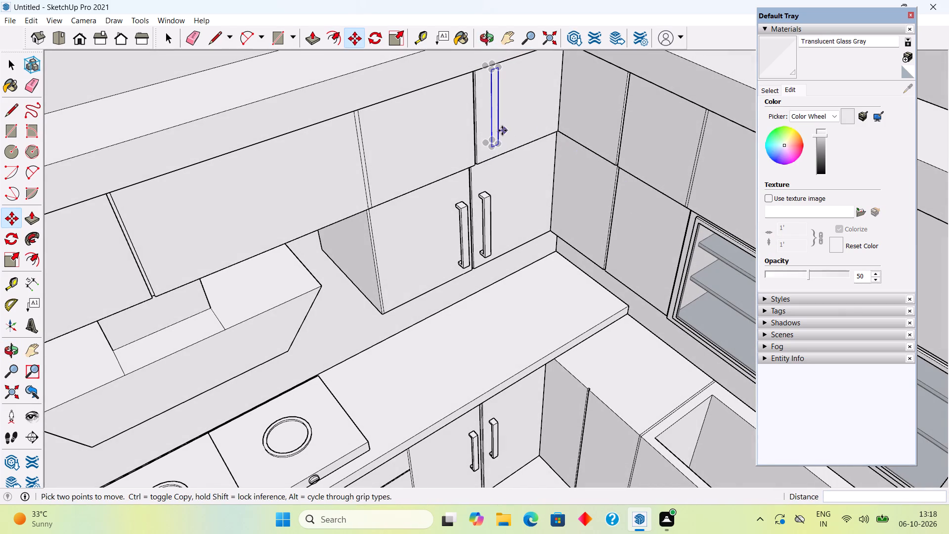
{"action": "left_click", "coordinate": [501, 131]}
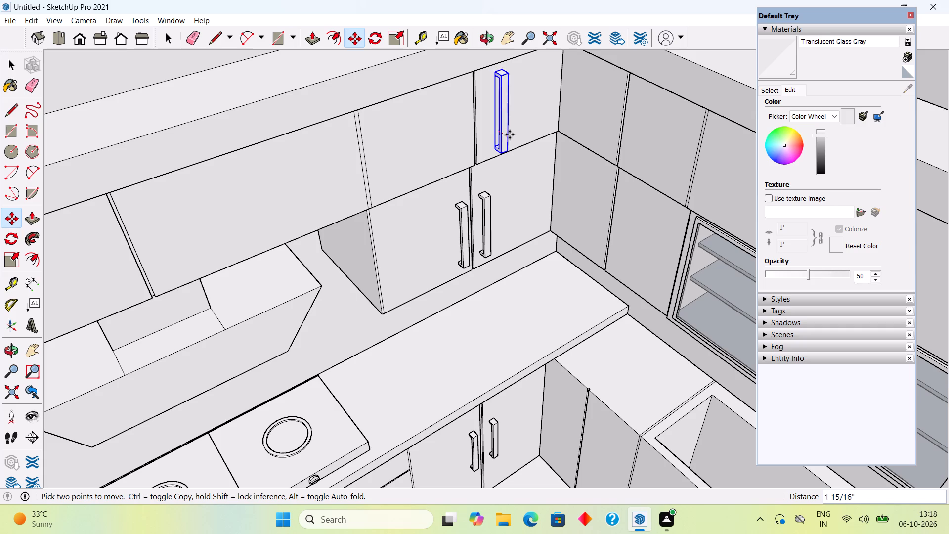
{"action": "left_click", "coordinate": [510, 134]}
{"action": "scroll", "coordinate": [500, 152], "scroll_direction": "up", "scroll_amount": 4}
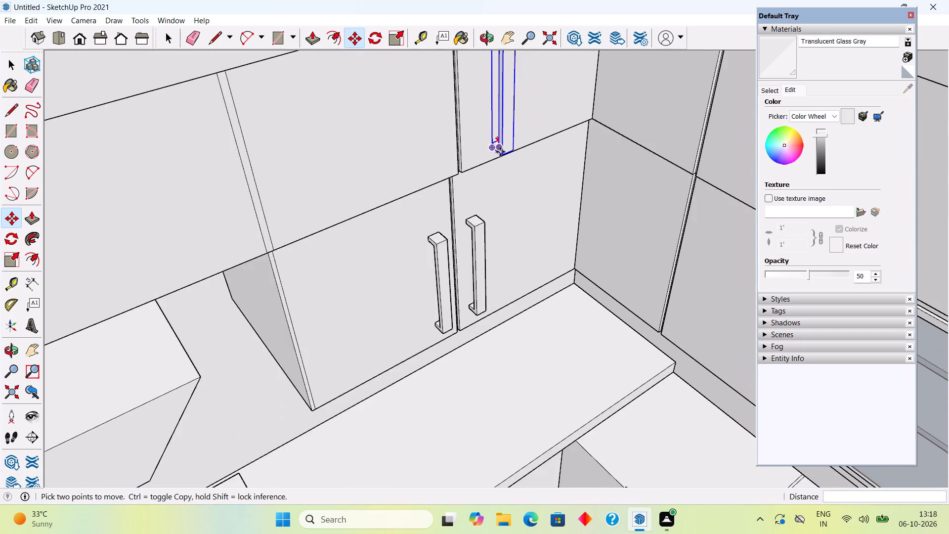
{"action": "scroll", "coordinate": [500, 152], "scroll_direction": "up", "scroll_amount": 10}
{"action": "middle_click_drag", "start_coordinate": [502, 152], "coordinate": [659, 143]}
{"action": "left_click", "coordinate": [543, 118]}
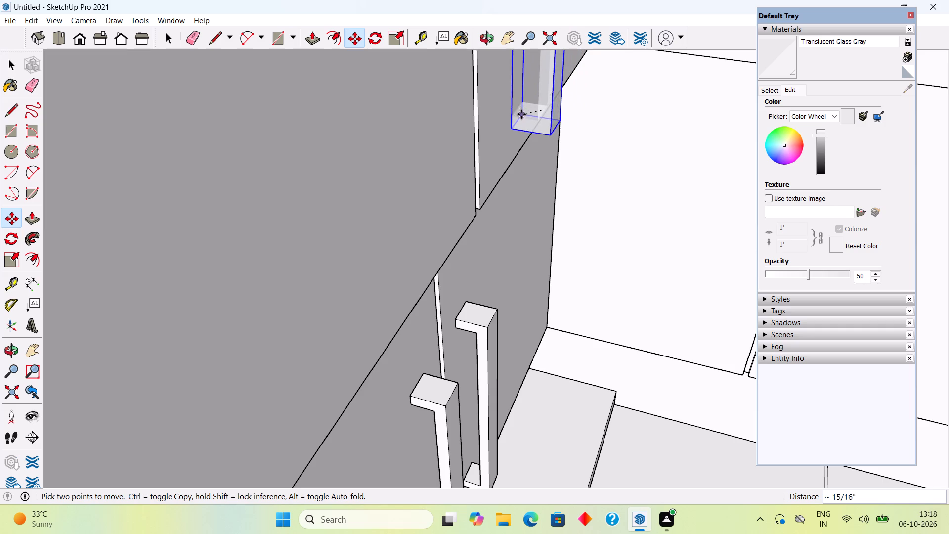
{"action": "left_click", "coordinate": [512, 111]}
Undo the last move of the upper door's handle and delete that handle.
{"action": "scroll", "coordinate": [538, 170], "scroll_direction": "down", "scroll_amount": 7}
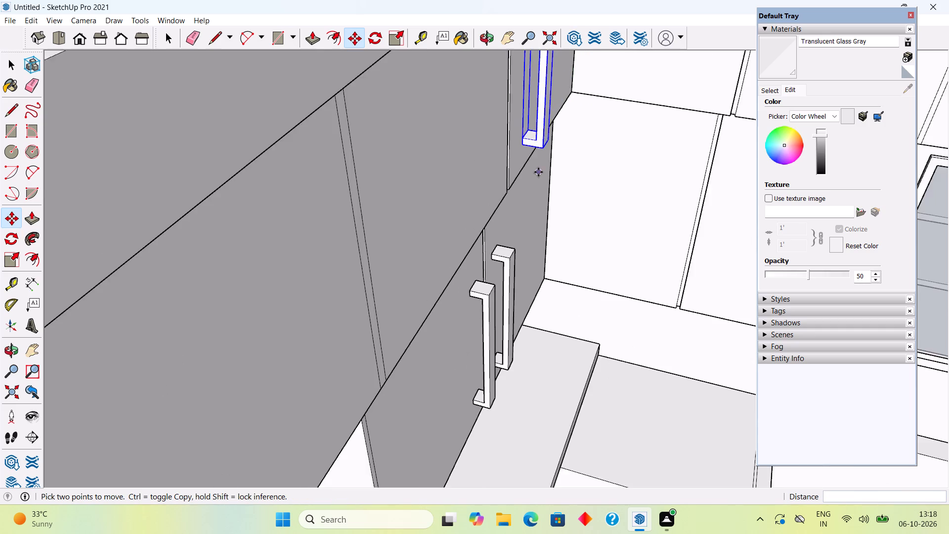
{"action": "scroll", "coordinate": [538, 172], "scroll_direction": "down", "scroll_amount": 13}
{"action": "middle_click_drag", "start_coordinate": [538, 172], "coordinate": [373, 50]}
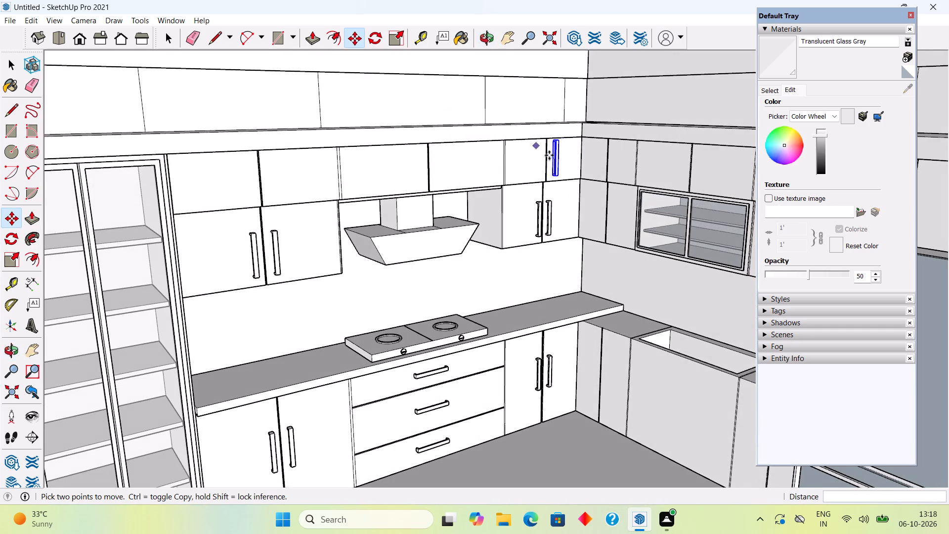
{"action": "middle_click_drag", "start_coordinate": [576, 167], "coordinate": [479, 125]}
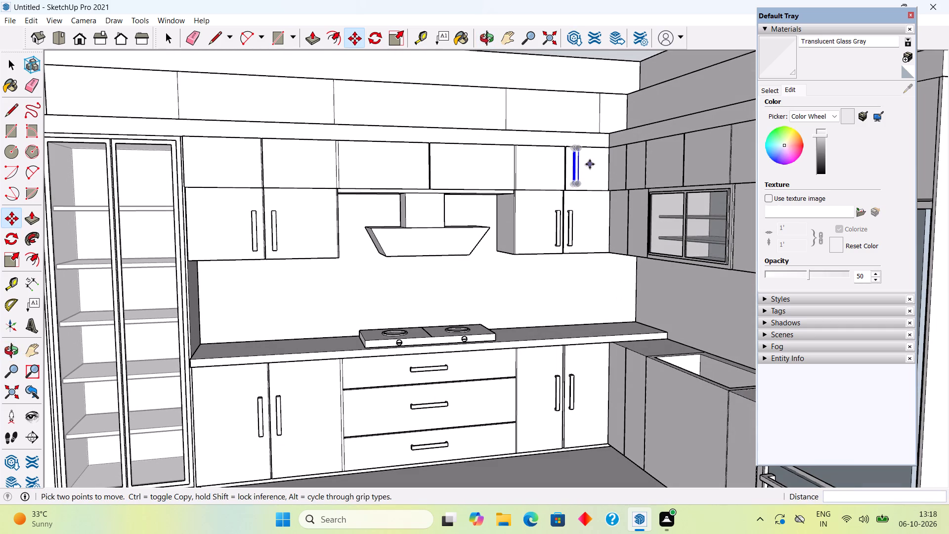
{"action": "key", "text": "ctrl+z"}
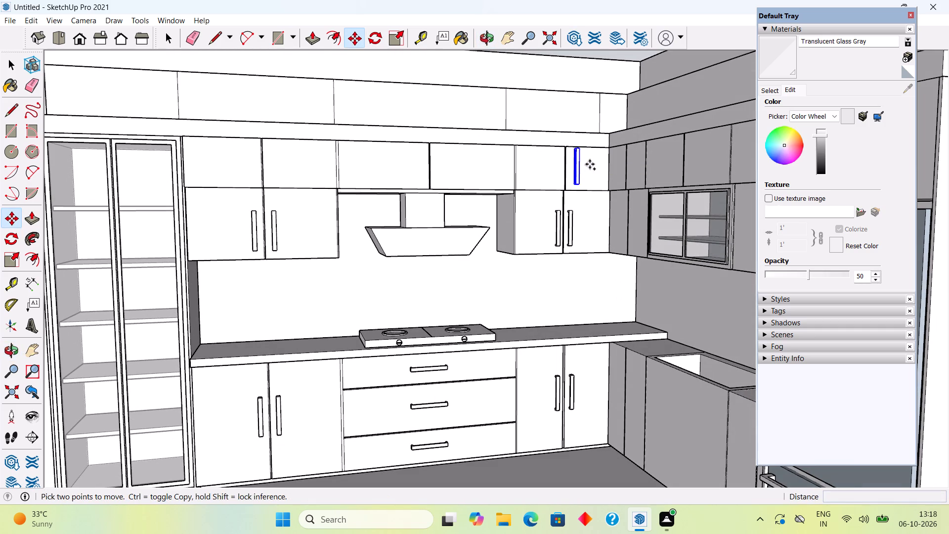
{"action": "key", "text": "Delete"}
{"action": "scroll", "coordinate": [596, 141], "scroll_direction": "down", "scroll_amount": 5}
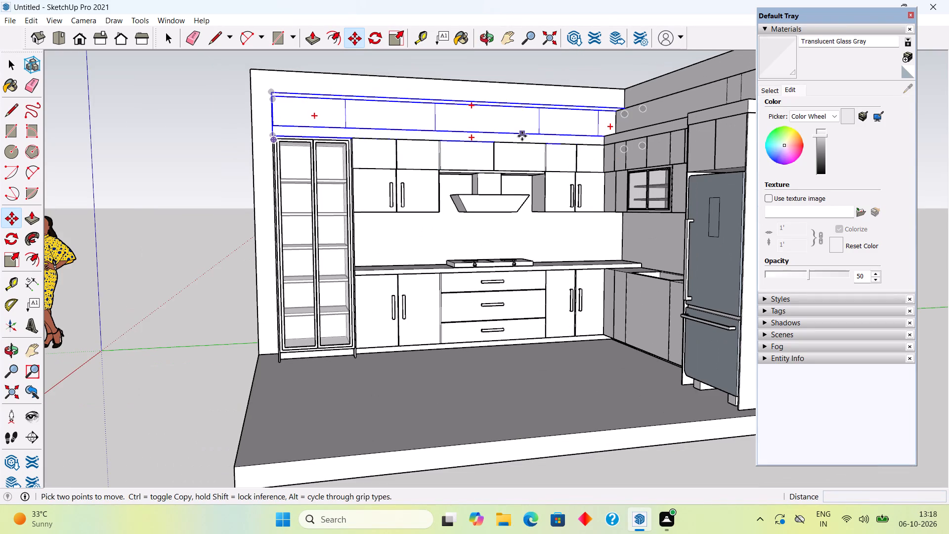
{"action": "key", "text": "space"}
Review the handle placement on the base and wall cabinets across the whole kitchen from several angles.
{"action": "scroll", "coordinate": [454, 160], "scroll_direction": "down", "scroll_amount": 4}
{"action": "middle_click_drag", "start_coordinate": [579, 187], "coordinate": [571, 192]}
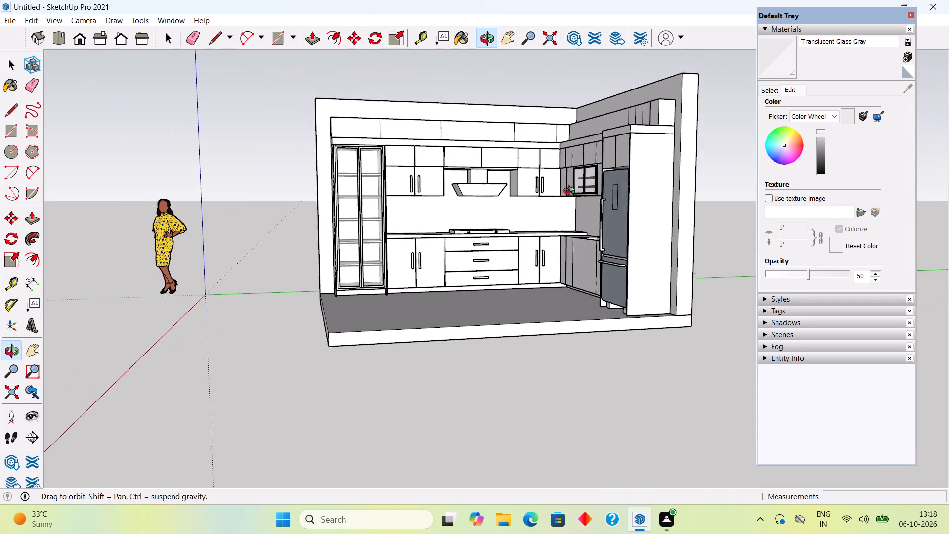
{"action": "middle_click_drag", "start_coordinate": [571, 192], "coordinate": [456, 202]}
{"action": "scroll", "coordinate": [556, 261], "scroll_direction": "up", "scroll_amount": 1}
{"action": "middle_click_drag", "start_coordinate": [554, 259], "coordinate": [775, 286]}
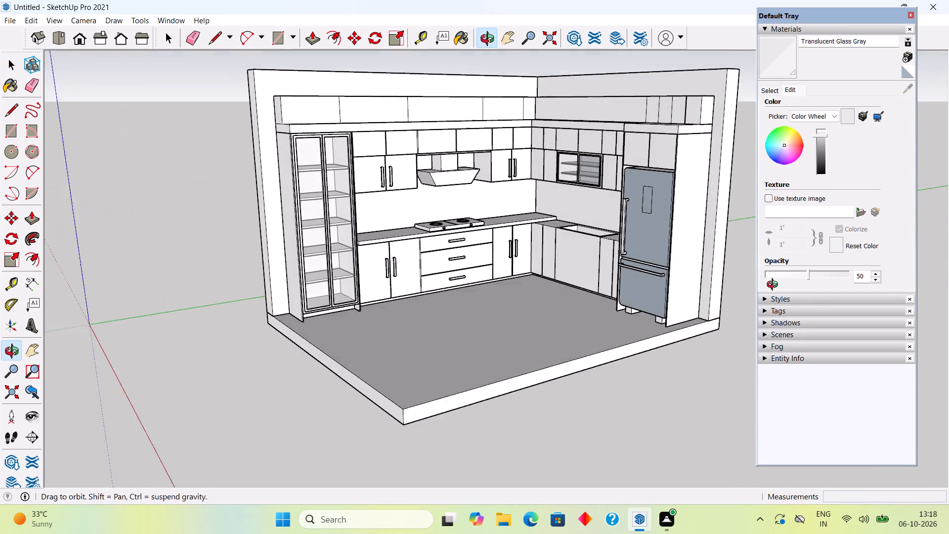
{"action": "middle_click_drag", "start_coordinate": [775, 286], "coordinate": [817, 297]}
{"action": "scroll", "coordinate": [671, 258], "scroll_direction": "up", "scroll_amount": 2}
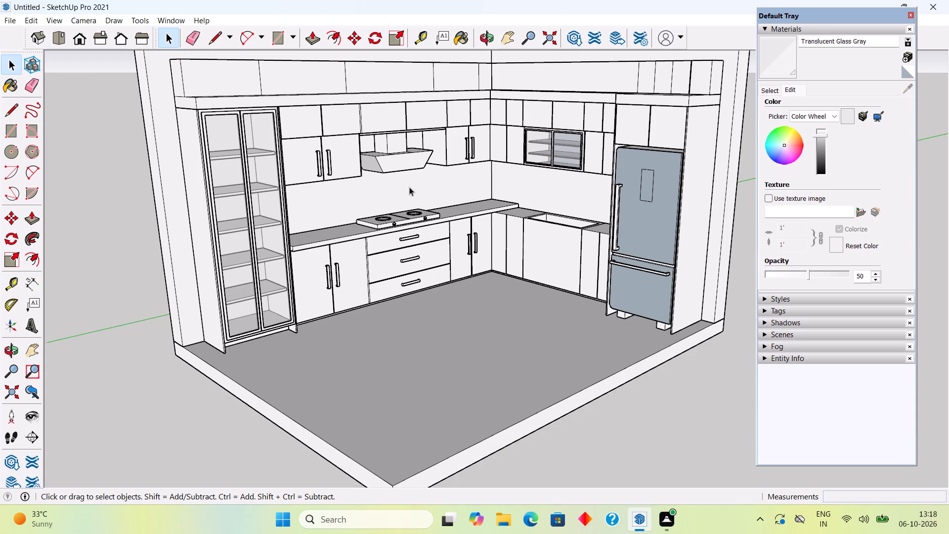
{"action": "scroll", "coordinate": [412, 185], "scroll_direction": "down", "scroll_amount": 4}
{"action": "scroll", "coordinate": [465, 109], "scroll_direction": "up", "scroll_amount": 8}
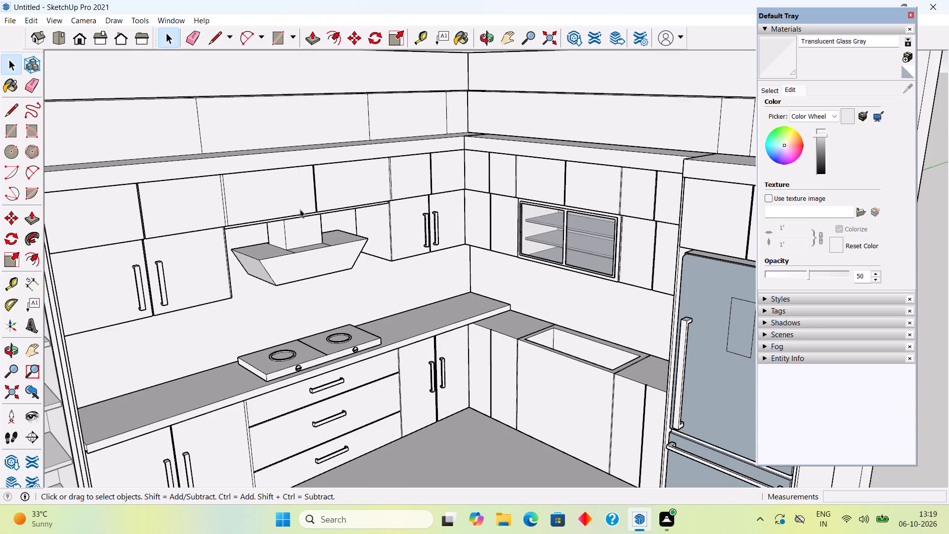
{"action": "scroll", "coordinate": [209, 261], "scroll_direction": "down", "scroll_amount": 8}
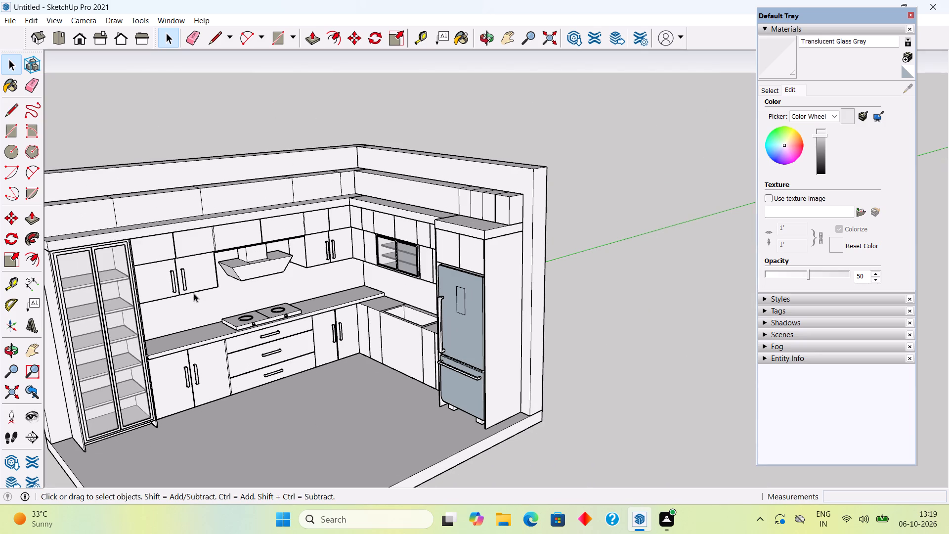
Inspect the handles on the lower wall cabinet doors on both sides of the range hood.
{"action": "scroll", "coordinate": [188, 286], "scroll_direction": "down", "scroll_amount": 1}
{"action": "left_click", "coordinate": [173, 284]}
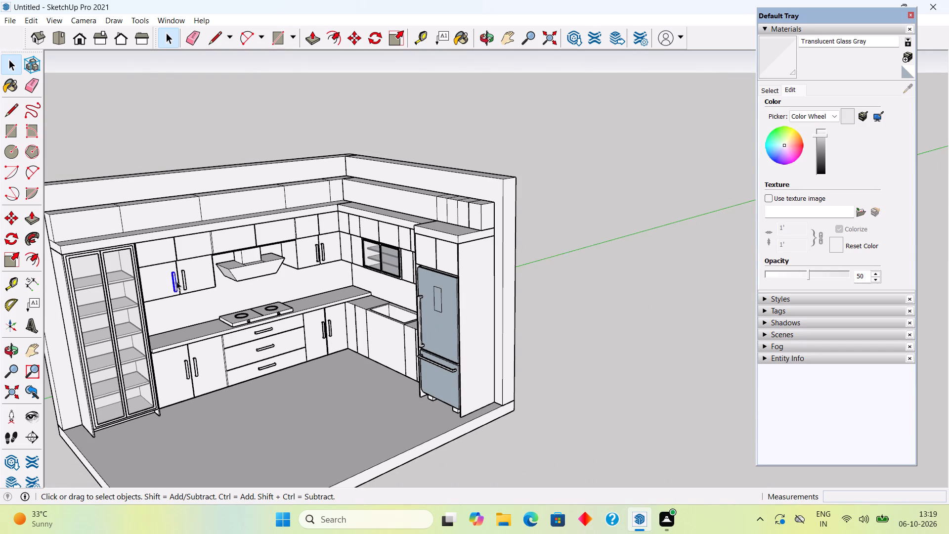
{"action": "left_click", "coordinate": [183, 286]}
{"action": "scroll", "coordinate": [328, 261], "scroll_direction": "up", "scroll_amount": 7}
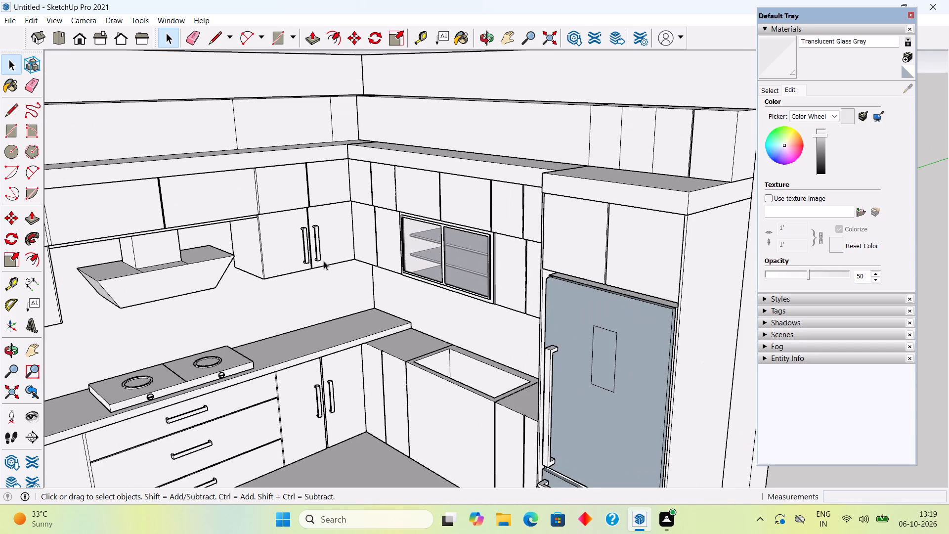
{"action": "scroll", "coordinate": [324, 261], "scroll_direction": "down", "scroll_amount": 4}
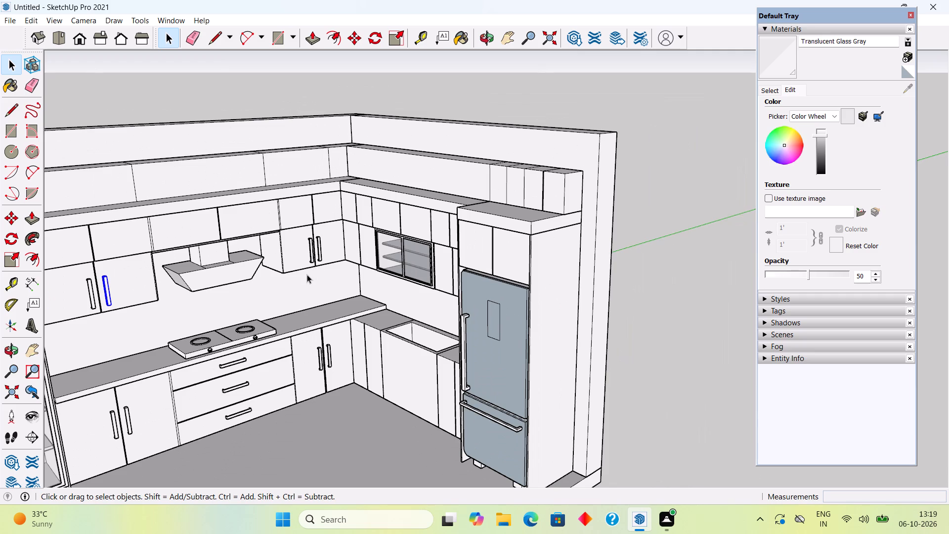
{"action": "left_click", "coordinate": [316, 94]}
{"action": "scroll", "coordinate": [308, 215], "scroll_direction": "down", "scroll_amount": 3}
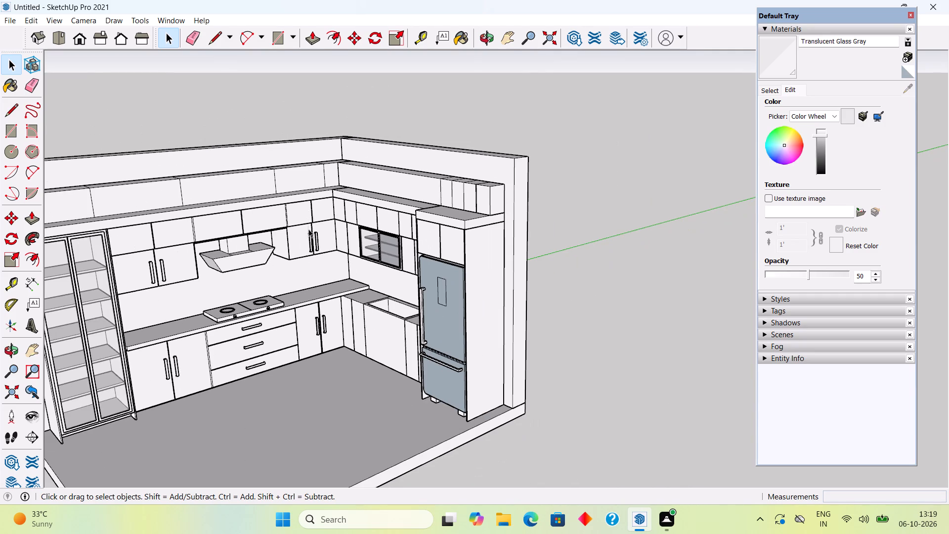
Draw an upright rectangle about 6 7/16" by 11/16" on the small upper door beside the glass-door cabinet, near the door joint.
{"action": "scroll", "coordinate": [124, 279], "scroll_direction": "up", "scroll_amount": 4}
{"action": "scroll", "coordinate": [146, 234], "scroll_direction": "up", "scroll_amount": 5}
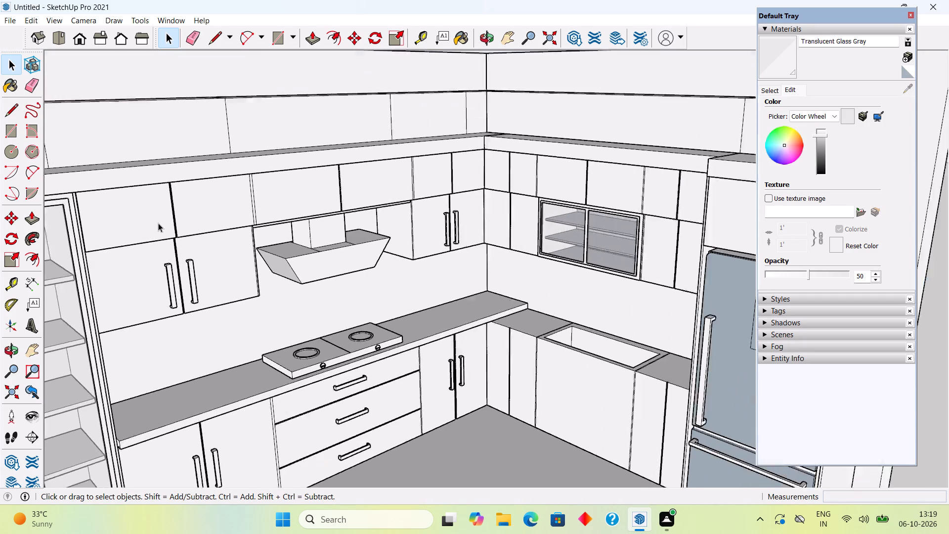
{"action": "scroll", "coordinate": [158, 223], "scroll_direction": "up", "scroll_amount": 12}
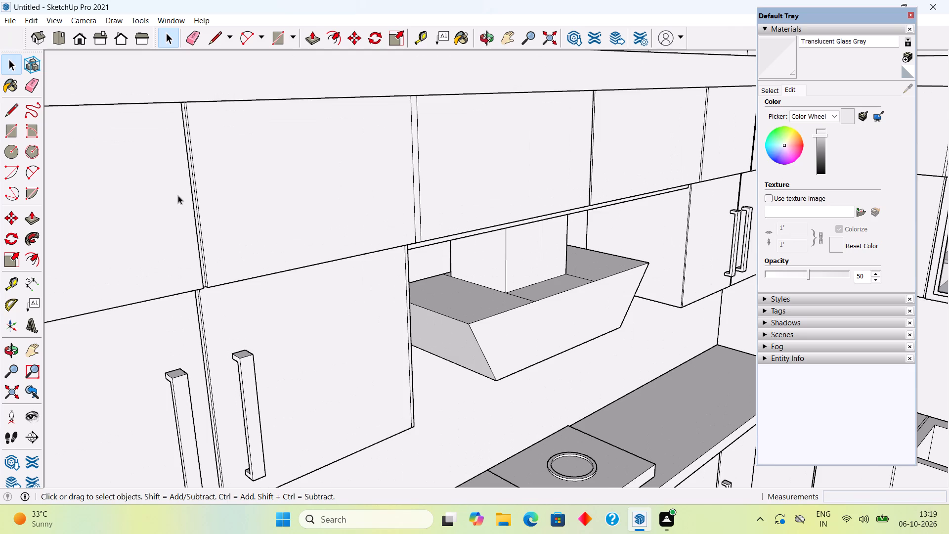
{"action": "scroll", "coordinate": [178, 195], "scroll_direction": "down", "scroll_amount": 1}
{"action": "key", "text": "r"}
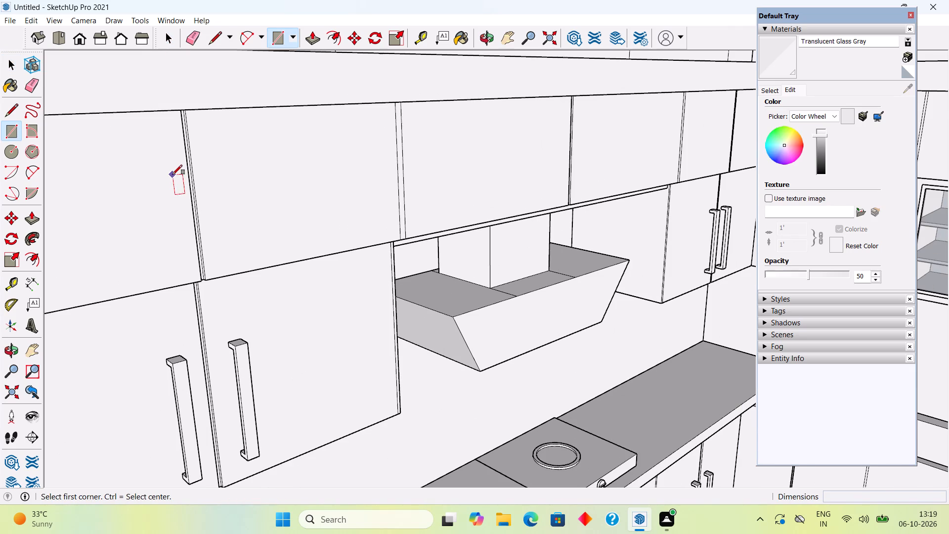
{"action": "left_click", "coordinate": [169, 159]}
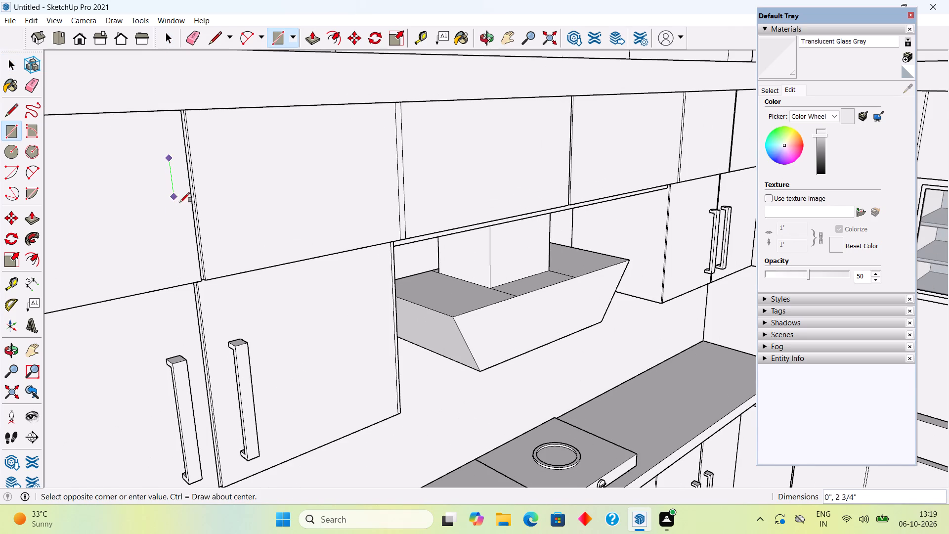
{"action": "left_click", "coordinate": [190, 249]}
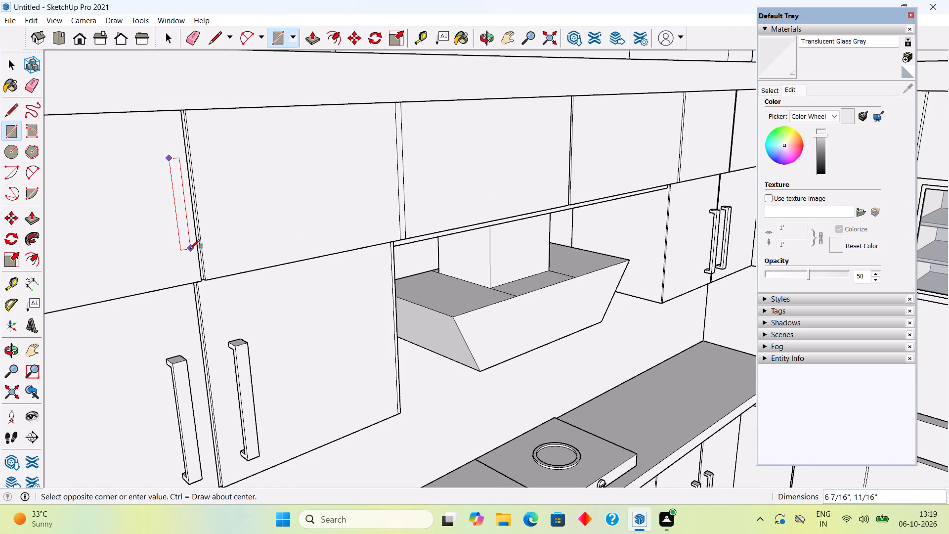
Extrude the narrow rectangle 1" out from the upper door to form the handle's solid bar.
{"action": "key", "text": "space"}
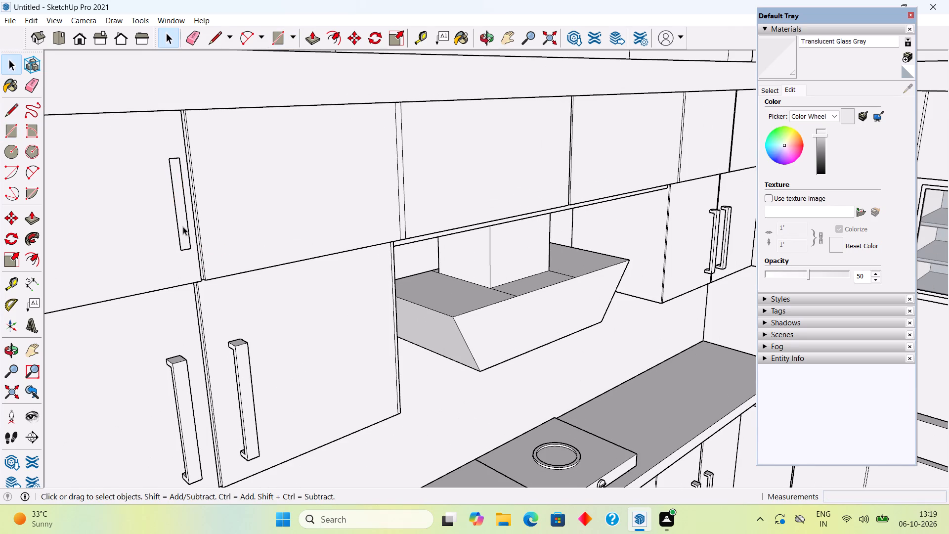
{"action": "left_click", "coordinate": [183, 226]}
{"action": "key", "text": "p"}
{"action": "left_click", "coordinate": [183, 226]}
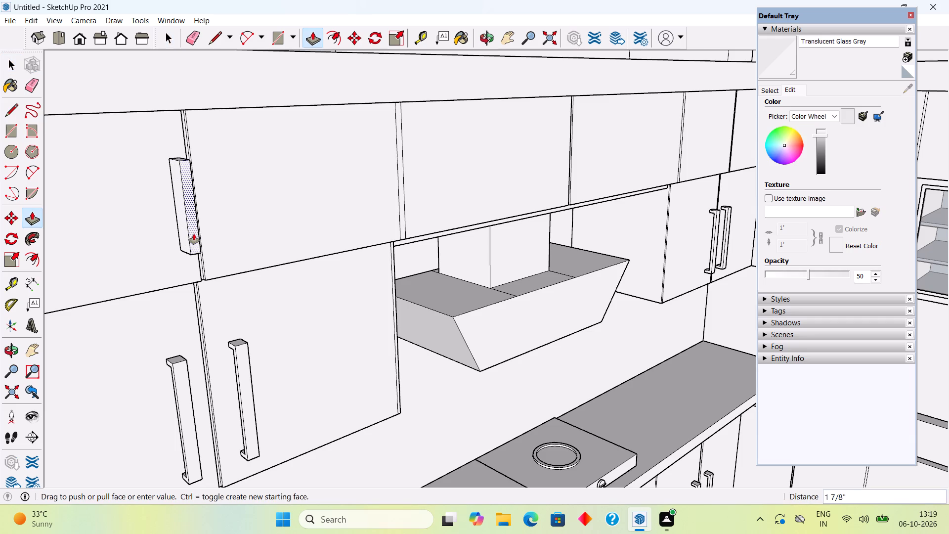
{"action": "type", "text": ".3\""}
{"action": "key", "text": "BackSpace"}
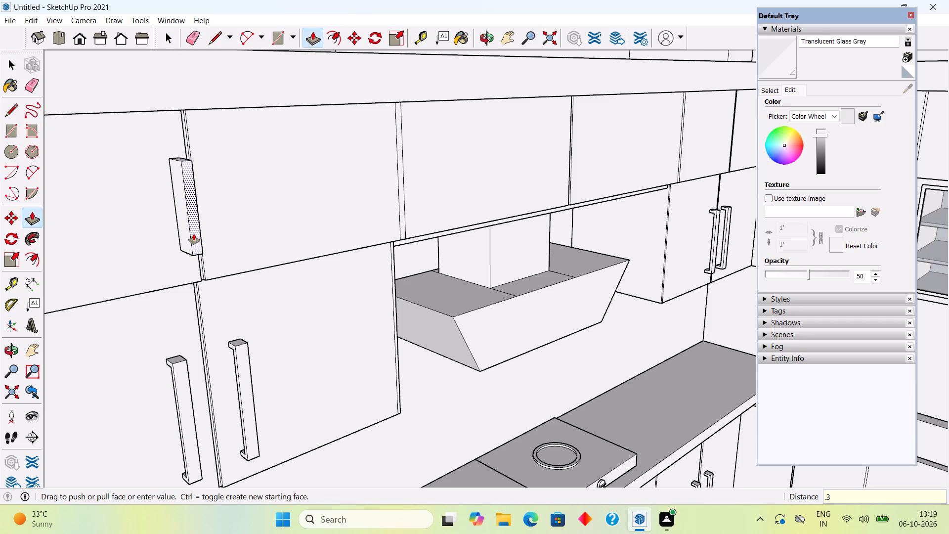
{"action": "key", "text": "BackSpace"}
{"action": "key", "text": "1"}
{"action": "key", "text": "BackSpace"}
{"action": "key", "text": "BackSpace"}
{"action": "type", "text": "1\""}
{"action": "key", "text": "Return"}
{"action": "key", "text": "space"}
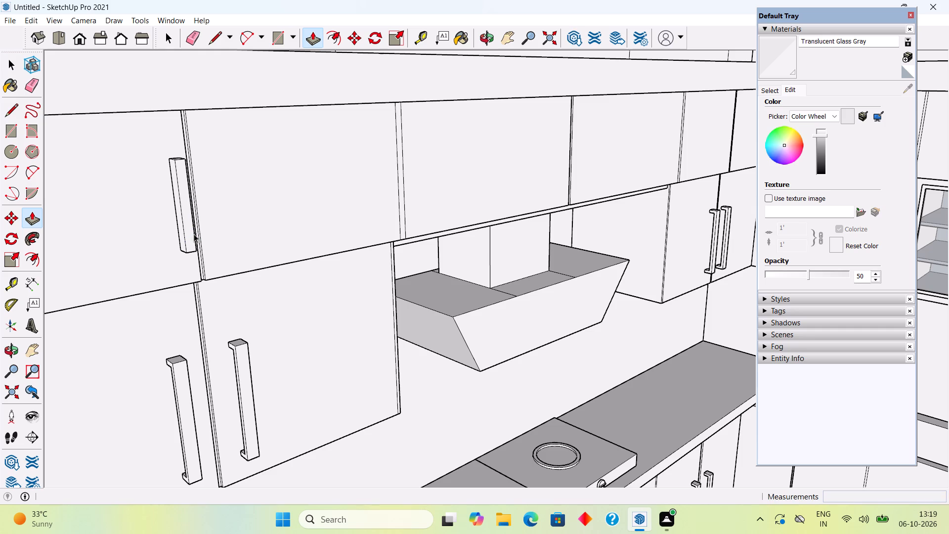
Offset the outline of the bar's side face inward by about 5/16".
{"action": "middle_click_drag", "start_coordinate": [212, 231], "coordinate": [323, 235]}
{"action": "scroll", "coordinate": [251, 254], "scroll_direction": "up", "scroll_amount": 10}
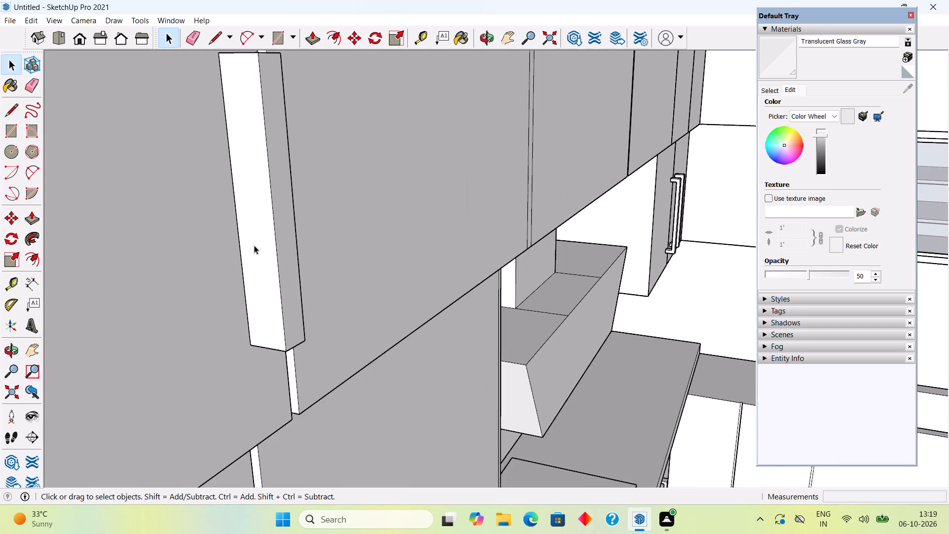
{"action": "scroll", "coordinate": [254, 245], "scroll_direction": "up", "scroll_amount": 2}
{"action": "scroll", "coordinate": [254, 245], "scroll_direction": "down", "scroll_amount": 4}
{"action": "key", "text": "f"}
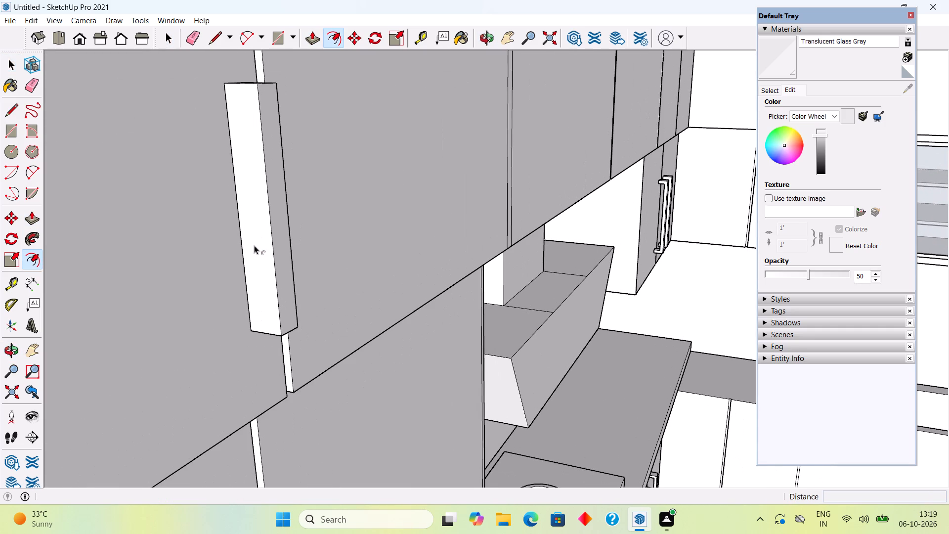
{"action": "left_click", "coordinate": [246, 256]}
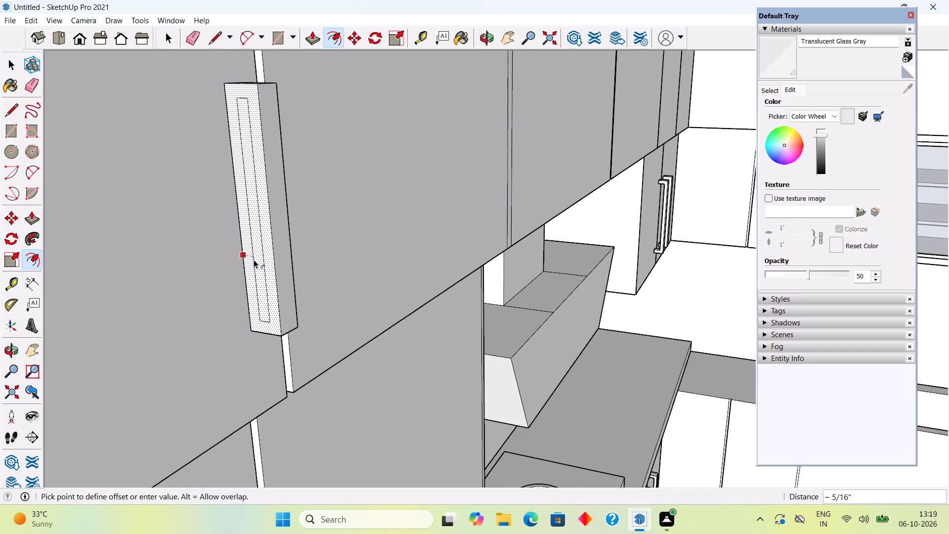
{"action": "left_click", "coordinate": [254, 260]}
{"action": "scroll", "coordinate": [259, 286], "scroll_direction": "up", "scroll_amount": 4}
{"action": "key", "text": "space"}
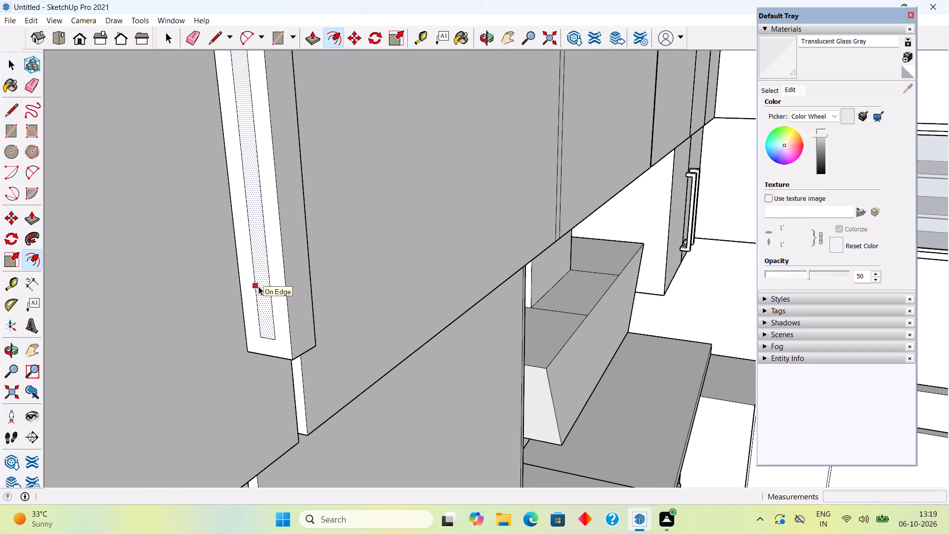
Extend the offset outline's two short ends to the bar's door-side edge and delete the long line dividing the recess.
{"action": "type", "text": "l"}
{"action": "left_click", "coordinate": [266, 335]}
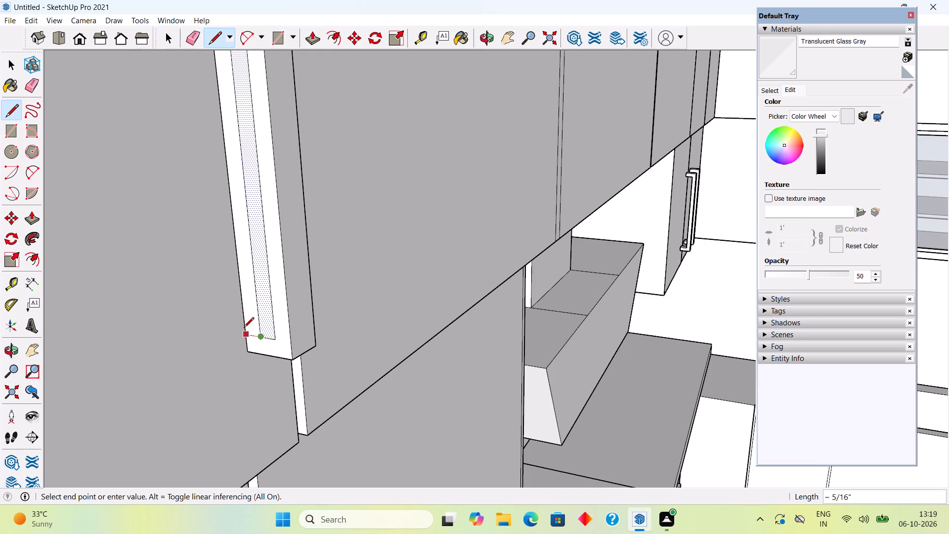
{"action": "left_click", "coordinate": [246, 333]}
{"action": "scroll", "coordinate": [253, 266], "scroll_direction": "down", "scroll_amount": 5}
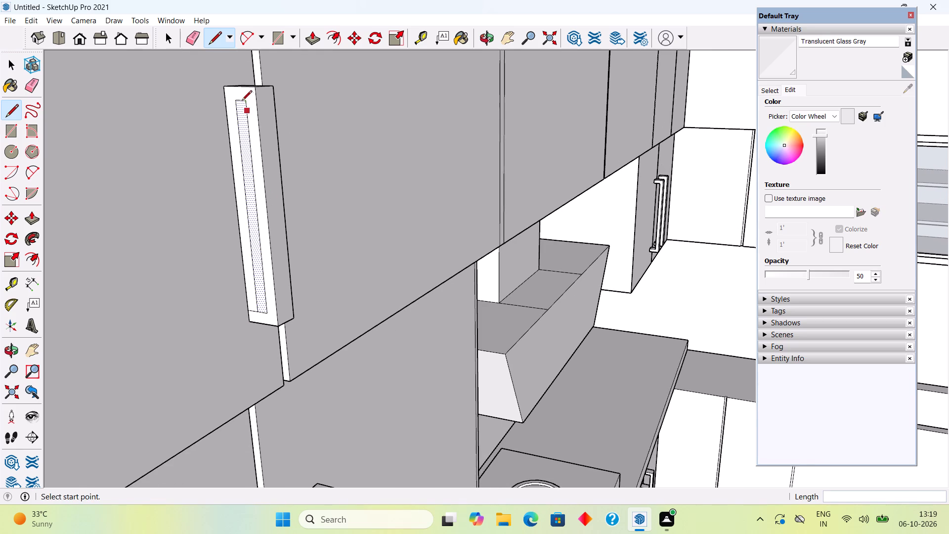
{"action": "scroll", "coordinate": [242, 101], "scroll_direction": "up", "scroll_amount": 8}
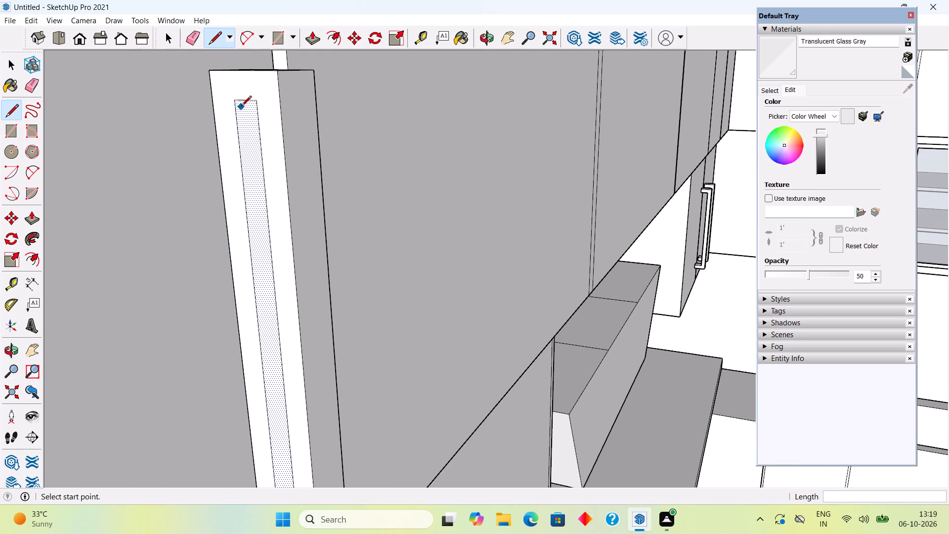
{"action": "left_click", "coordinate": [237, 102]}
{"action": "left_click", "coordinate": [218, 99]}
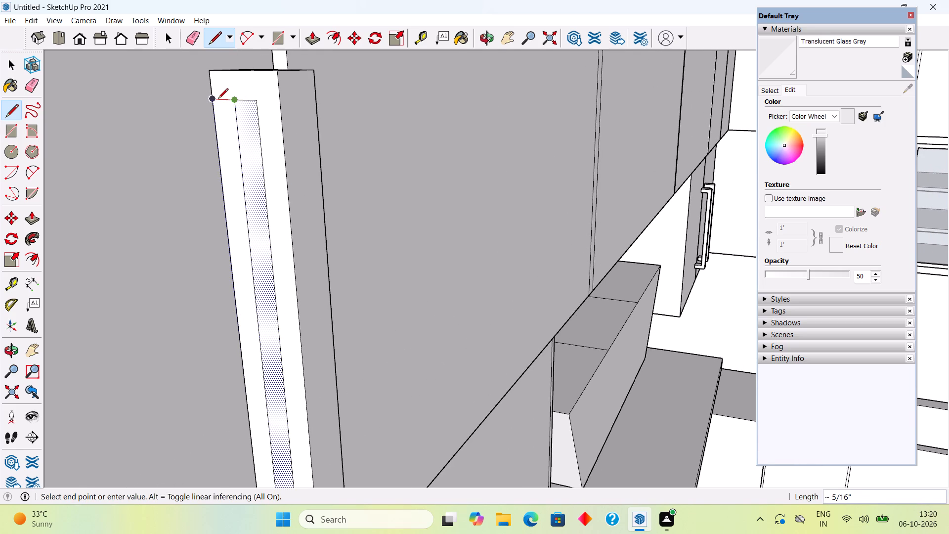
{"action": "key", "text": "space"}
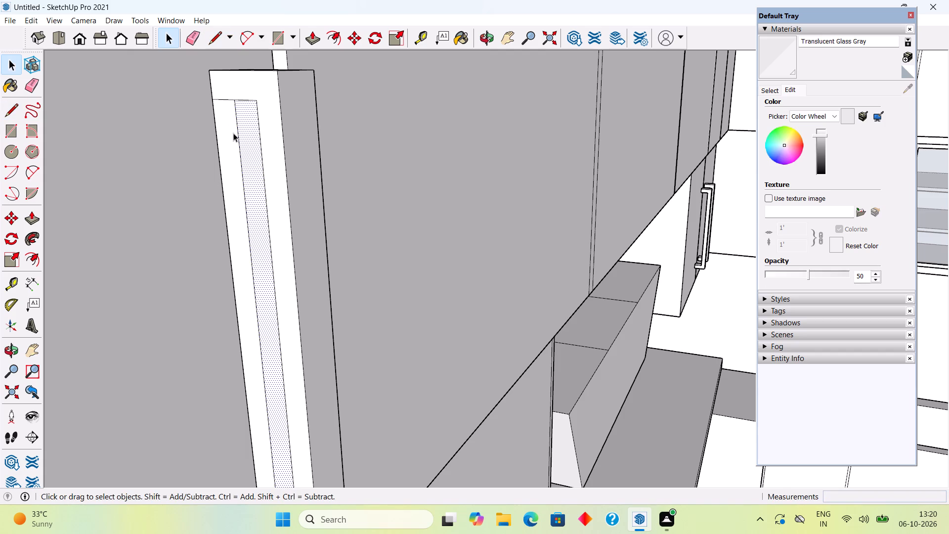
{"action": "left_click", "coordinate": [241, 150]}
{"action": "key", "text": "Delete"}
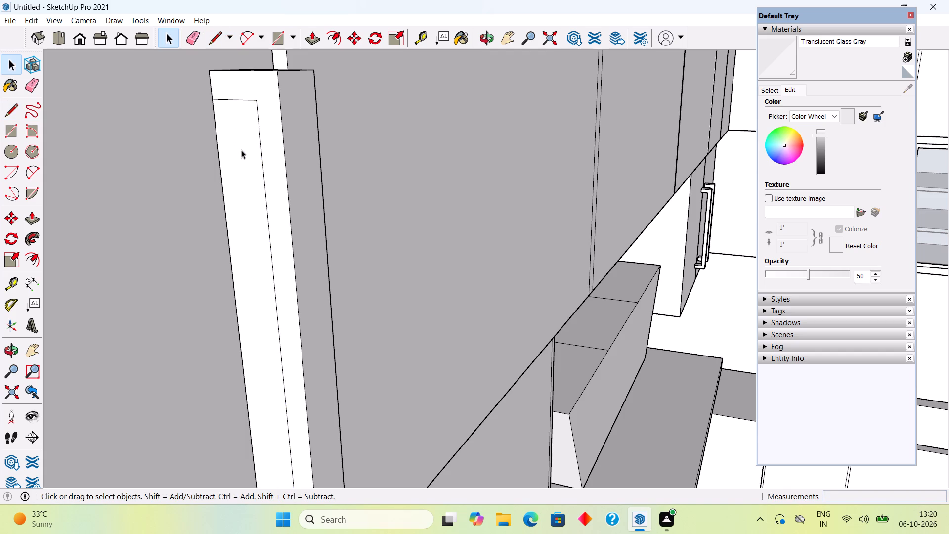
Push the inner recess face 11/16" through the bar to open the gap behind the handle grip.
{"action": "left_click", "coordinate": [241, 150]}
{"action": "key", "text": "p"}
{"action": "left_click", "coordinate": [241, 150]}
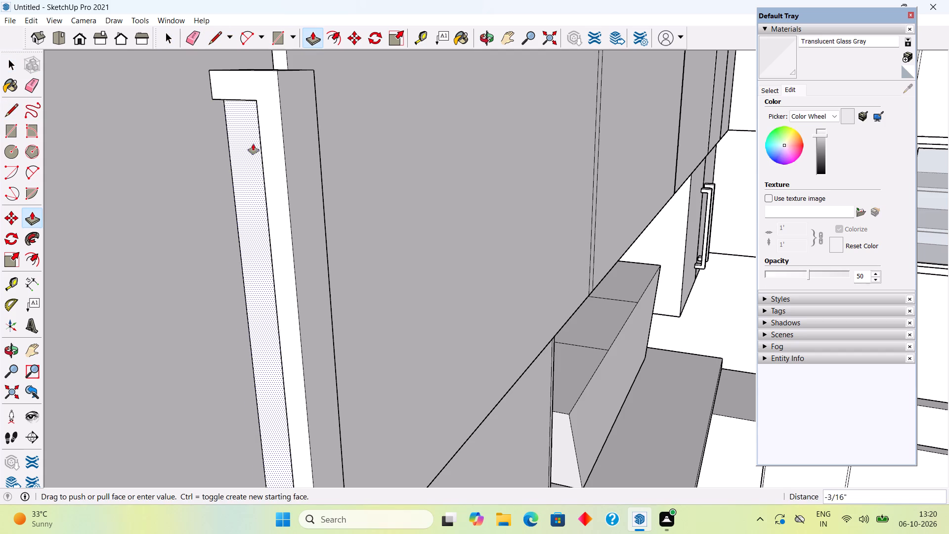
{"action": "left_click", "coordinate": [330, 132]}
{"action": "middle_click_drag", "start_coordinate": [246, 173], "coordinate": [88, 178]}
{"action": "scroll", "coordinate": [89, 177], "scroll_direction": "down", "scroll_amount": 4}
{"action": "middle_click_drag", "start_coordinate": [377, 217], "coordinate": [233, 224]}
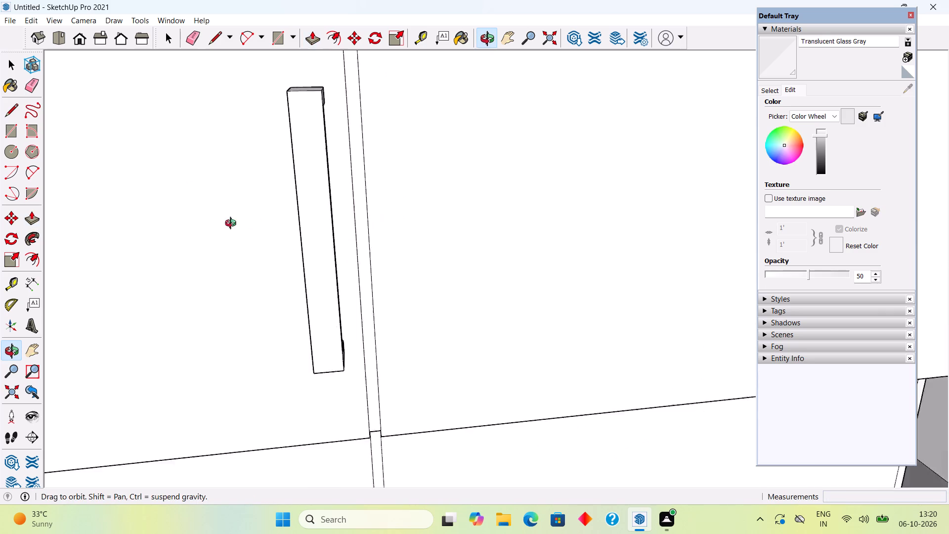
{"action": "middle_click_drag", "start_coordinate": [233, 224], "coordinate": [361, 235]}
{"action": "scroll", "coordinate": [361, 235], "scroll_direction": "down", "scroll_amount": 4}
{"action": "key", "text": "space"}
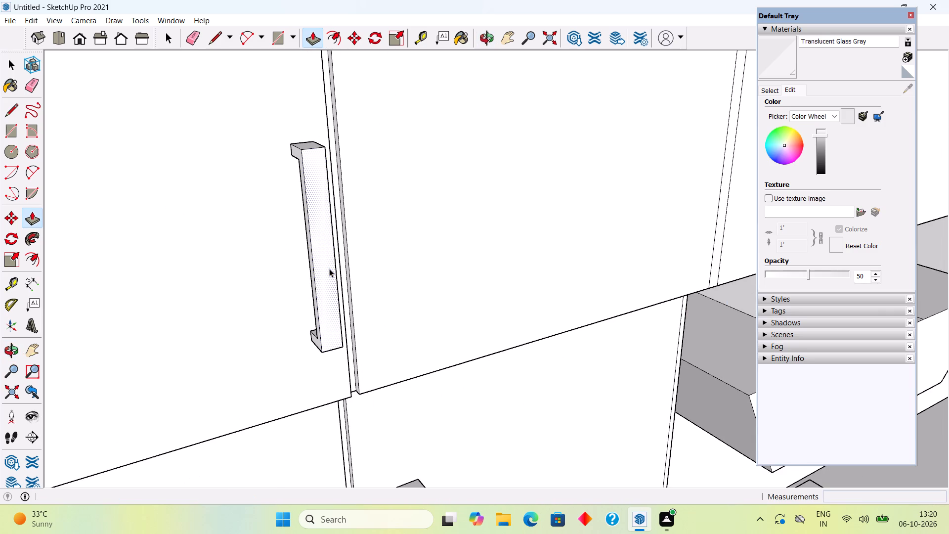
Make the whole small upper door handle a group.
{"action": "left_click", "coordinate": [329, 268]}
{"action": "double_click", "coordinate": [329, 268]}
{"action": "right_click", "coordinate": [329, 268]}
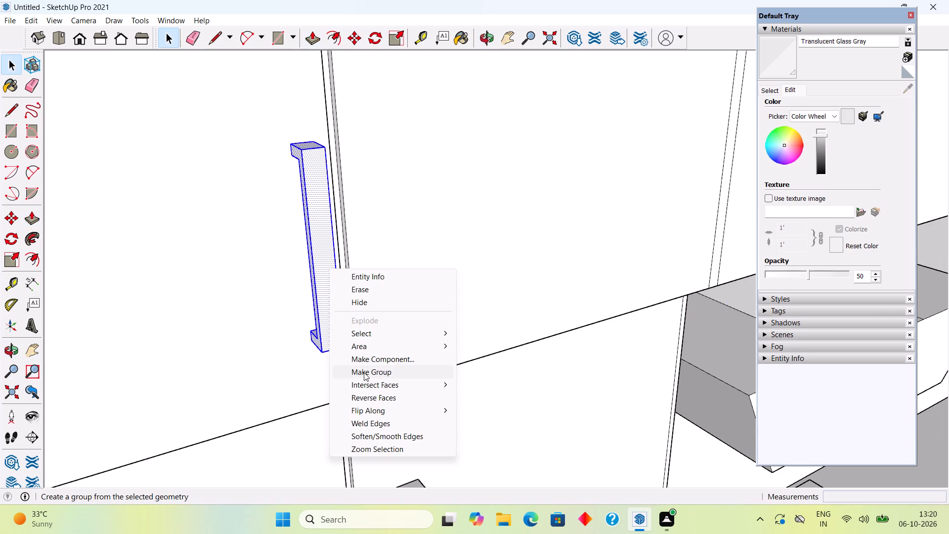
{"action": "left_click", "coordinate": [366, 377]}
Copy the small handle 2" across the door joint onto the neighbouring upper door.
{"action": "key", "text": "m"}
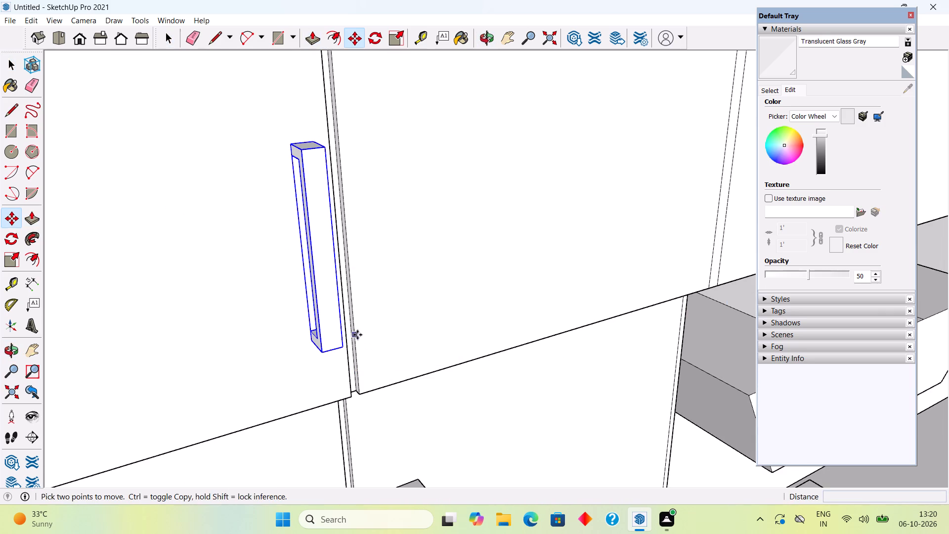
{"action": "left_click", "coordinate": [346, 335]}
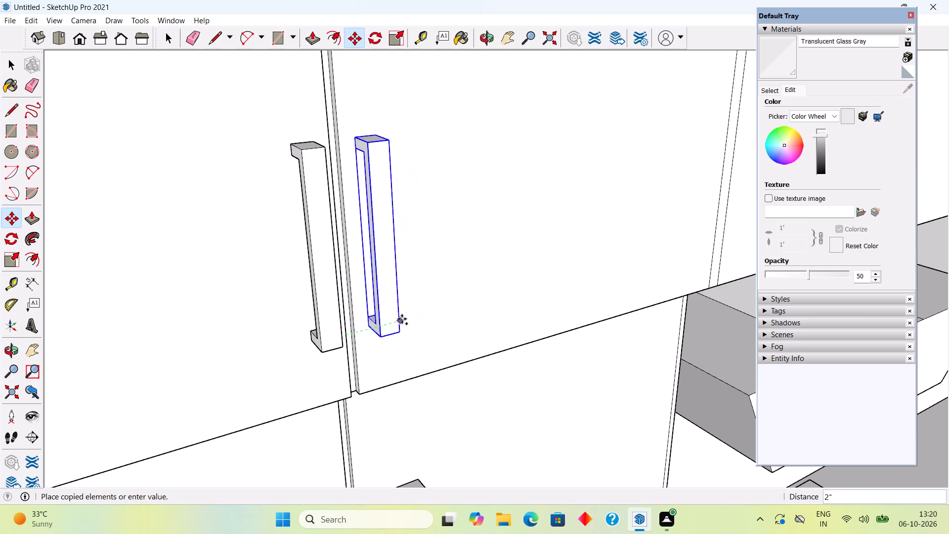
{"action": "left_click", "coordinate": [402, 319]}
Copy the small handle about 6' 10 5/16" along the green axis onto the small upper door nearest the room corner.
{"action": "scroll", "coordinate": [407, 293], "scroll_direction": "down", "scroll_amount": 8}
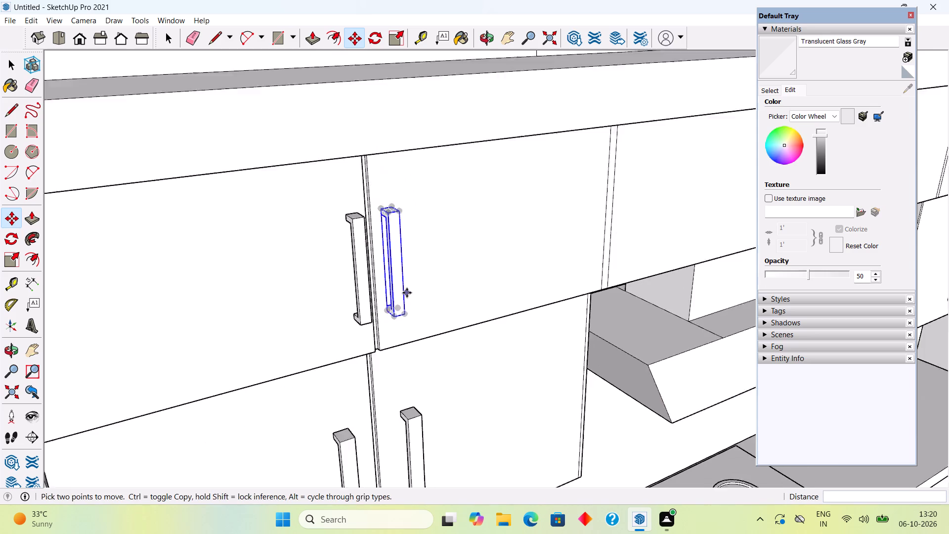
{"action": "scroll", "coordinate": [407, 293], "scroll_direction": "down", "scroll_amount": 2}
{"action": "middle_click_drag", "start_coordinate": [559, 277], "coordinate": [448, 227]}
{"action": "scroll", "coordinate": [454, 230], "scroll_direction": "down", "scroll_amount": 9}
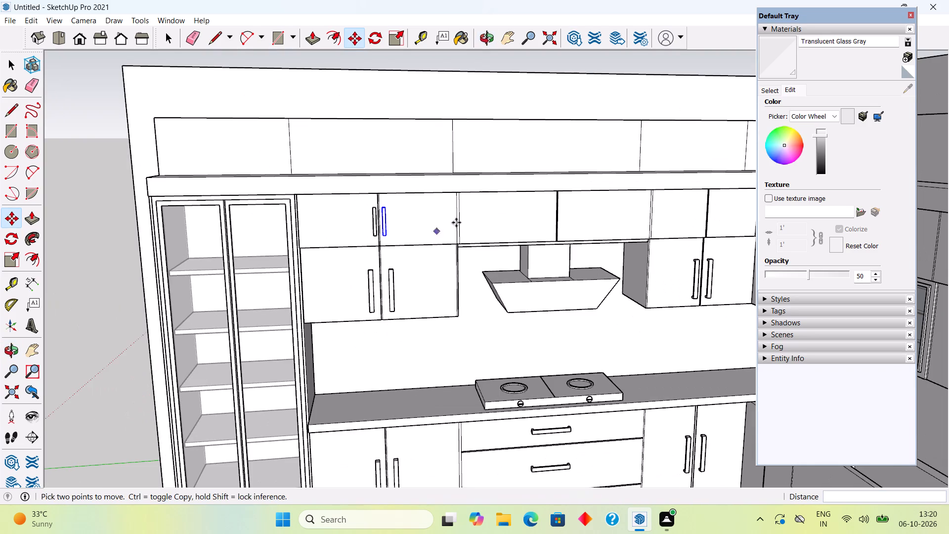
{"action": "left_click", "coordinate": [386, 220]}
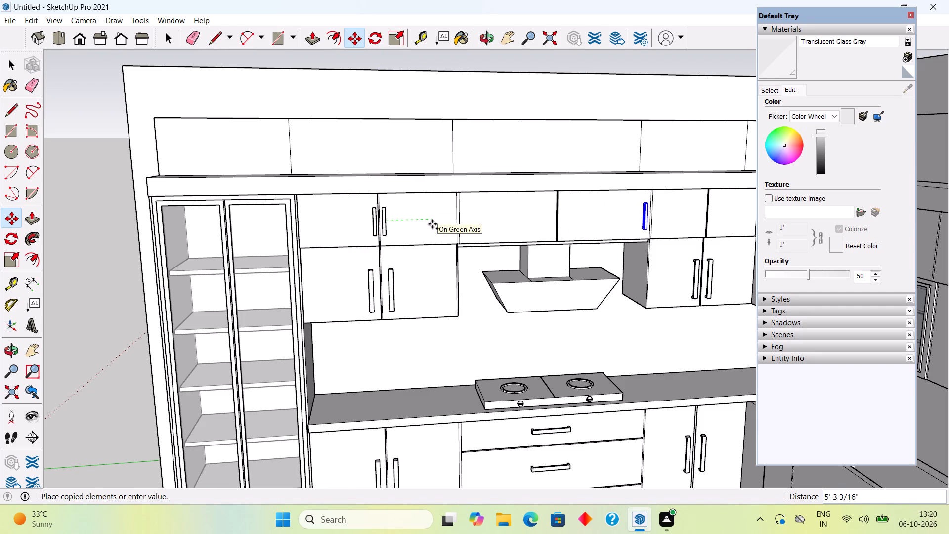
{"action": "left_click", "coordinate": [446, 224]}
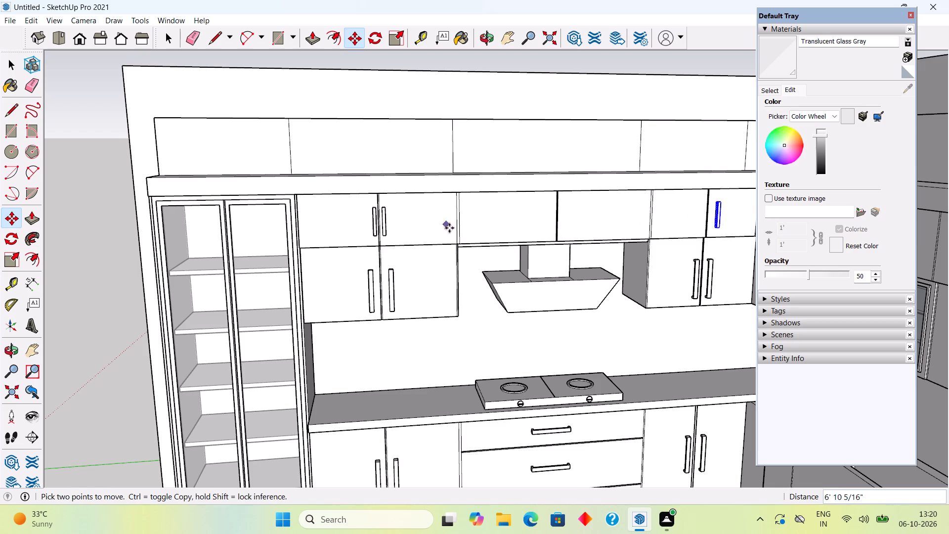
Copy the corner door's small handle about 3 3/4" across the joint onto the neighbouring small upper door.
{"action": "scroll", "coordinate": [537, 231], "scroll_direction": "down", "scroll_amount": 5}
{"action": "scroll", "coordinate": [663, 224], "scroll_direction": "up", "scroll_amount": 14}
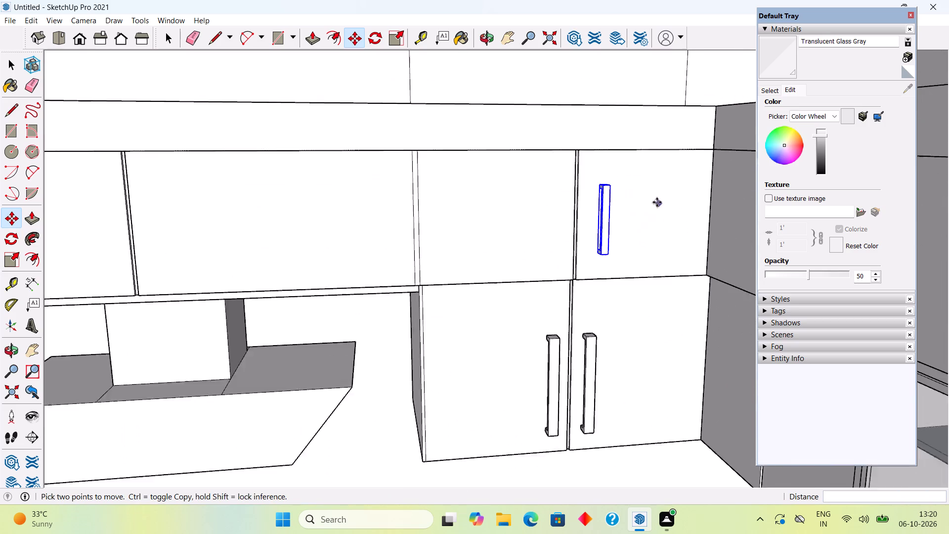
{"action": "scroll", "coordinate": [657, 202], "scroll_direction": "up", "scroll_amount": 1}
{"action": "left_click", "coordinate": [604, 214]}
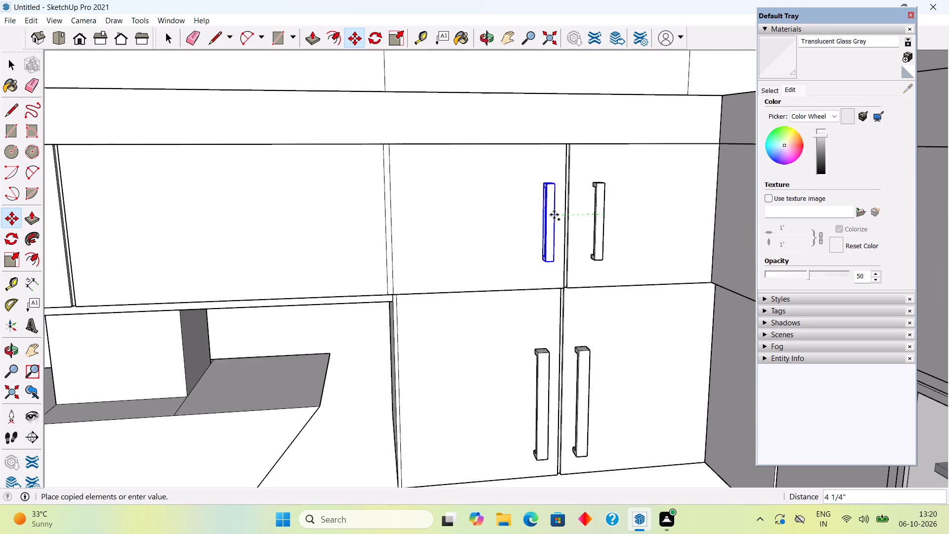
{"action": "left_click", "coordinate": [560, 215]}
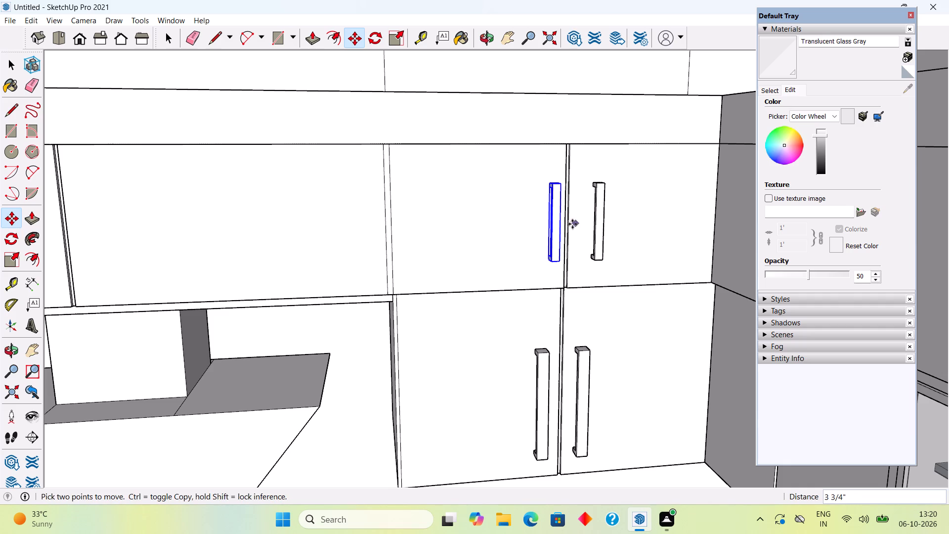
Copy the small handle about 2' 11 1/2" onto the door above the hood, and about 3 1/2" across that pair's joint.
{"action": "left_click", "coordinate": [554, 221]}
{"action": "scroll", "coordinate": [476, 225], "scroll_direction": "down", "scroll_amount": 8}
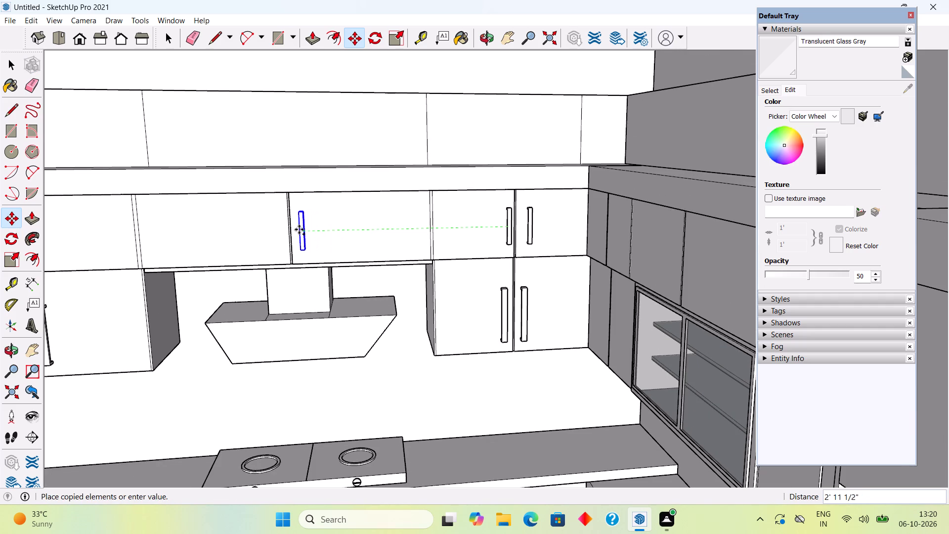
{"action": "left_click", "coordinate": [299, 229]}
{"action": "left_click", "coordinate": [303, 229]}
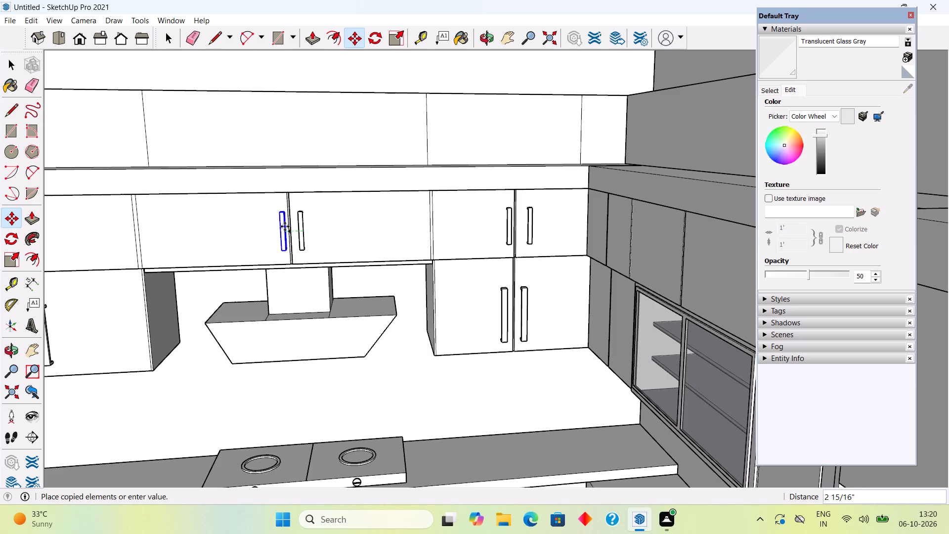
{"action": "left_click", "coordinate": [281, 227]}
{"action": "key", "text": "space"}
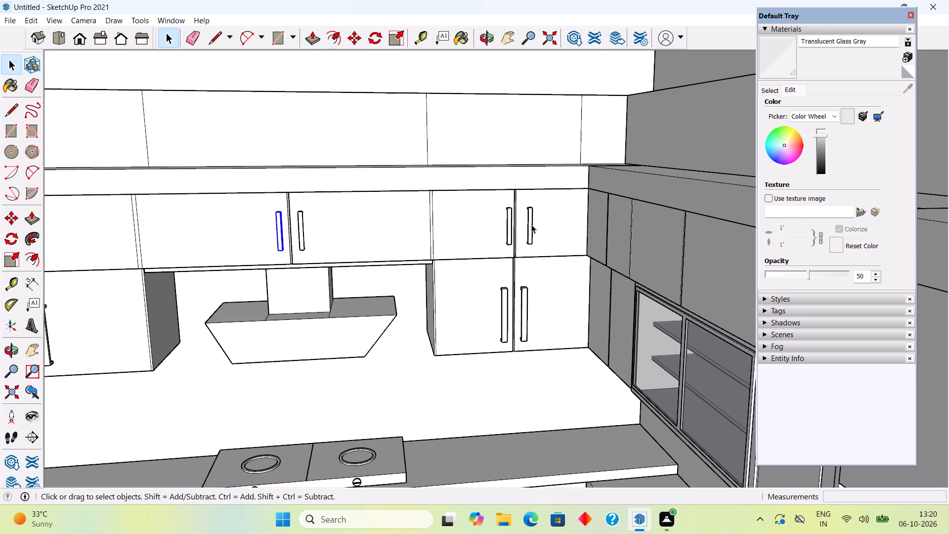
Move the small handle on the upper door nearest the room corner along the green axis, closer to the door joint.
{"action": "left_click", "coordinate": [531, 224]}
{"action": "scroll", "coordinate": [532, 222], "scroll_direction": "up", "scroll_amount": 11}
{"action": "key", "text": "m"}
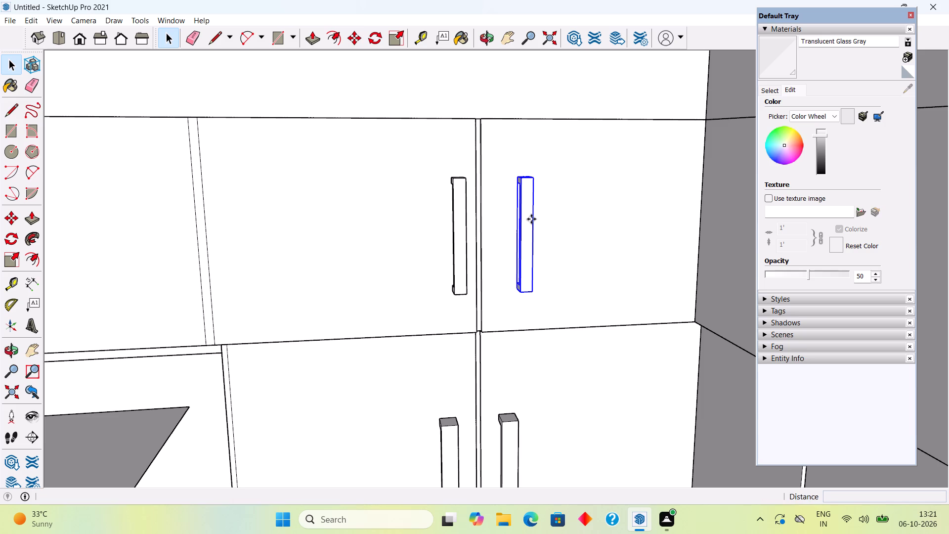
{"action": "left_click", "coordinate": [518, 229]}
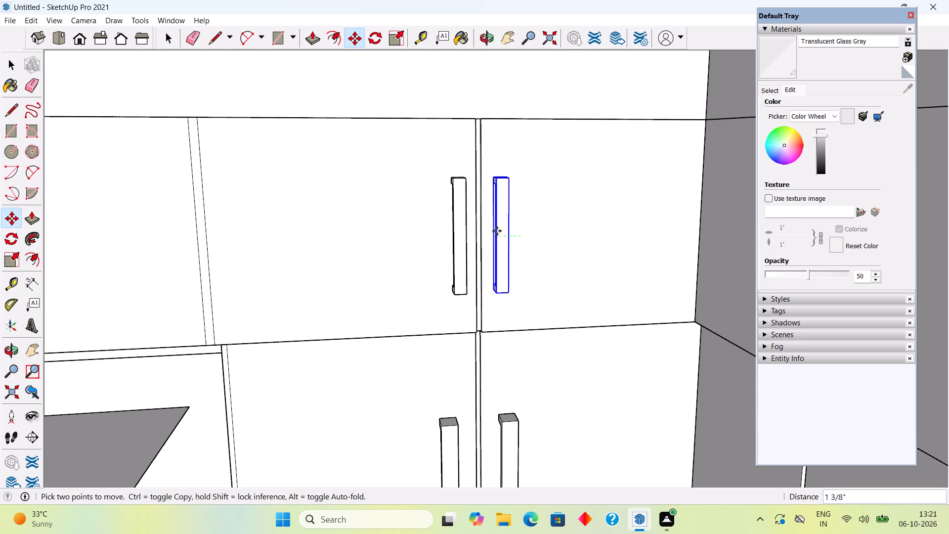
{"action": "left_click", "coordinate": [494, 235]}
{"action": "key", "text": "space"}
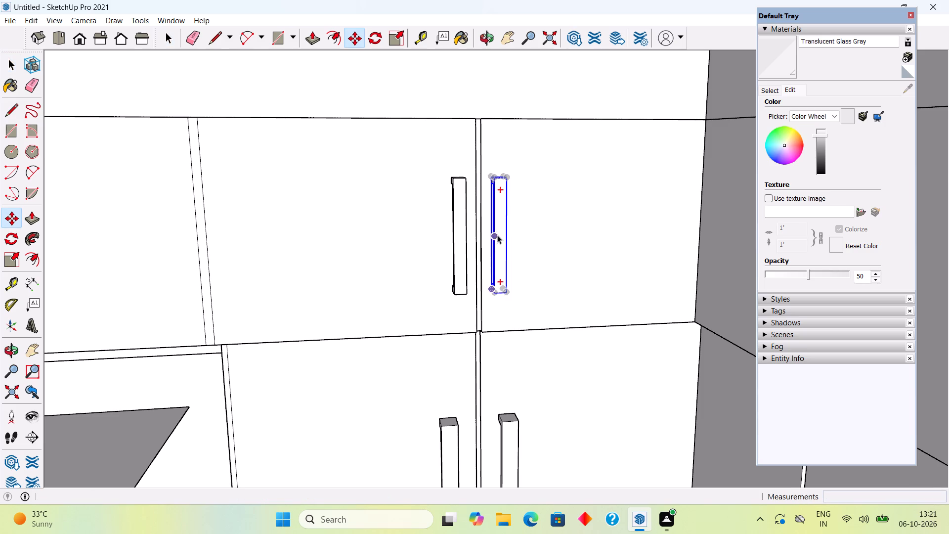
Inspect the small handles on the upper wall cabinets and the whole kitchen from several angles.
{"action": "scroll", "coordinate": [497, 235], "scroll_direction": "down", "scroll_amount": 20}
{"action": "scroll", "coordinate": [497, 235], "scroll_direction": "down", "scroll_amount": 3}
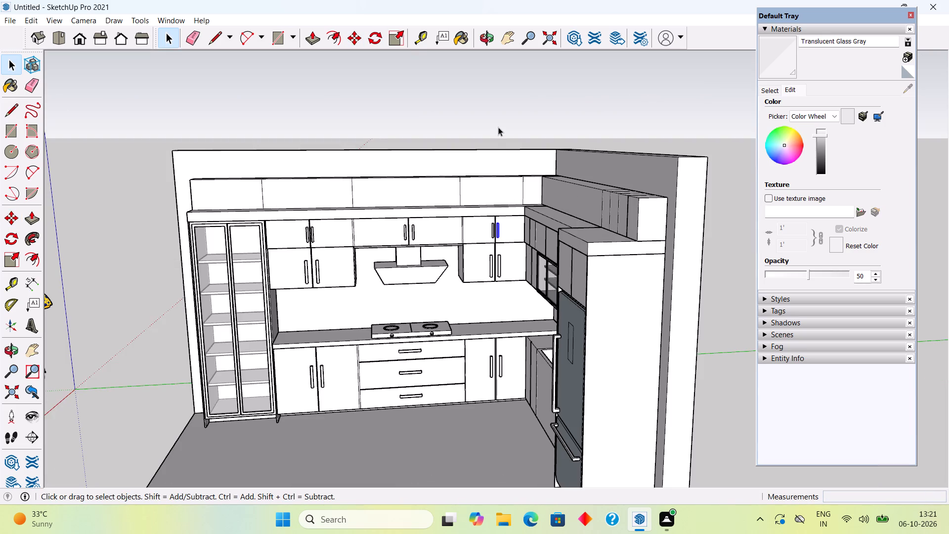
{"action": "left_click", "coordinate": [498, 127]}
{"action": "scroll", "coordinate": [512, 218], "scroll_direction": "up", "scroll_amount": 6}
{"action": "scroll", "coordinate": [512, 218], "scroll_direction": "down", "scroll_amount": 11}
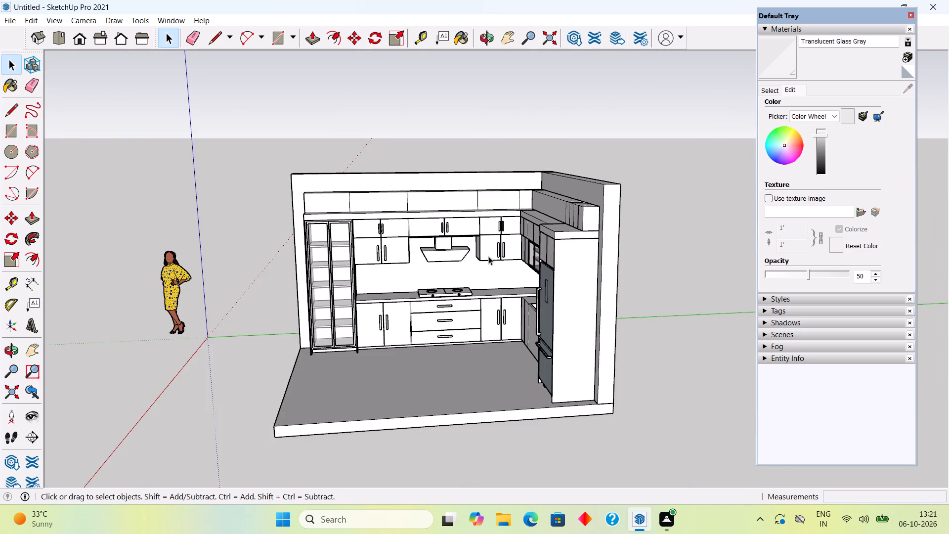
{"action": "middle_click_drag", "start_coordinate": [497, 262], "coordinate": [683, 238]}
{"action": "scroll", "coordinate": [487, 231], "scroll_direction": "up", "scroll_amount": 12}
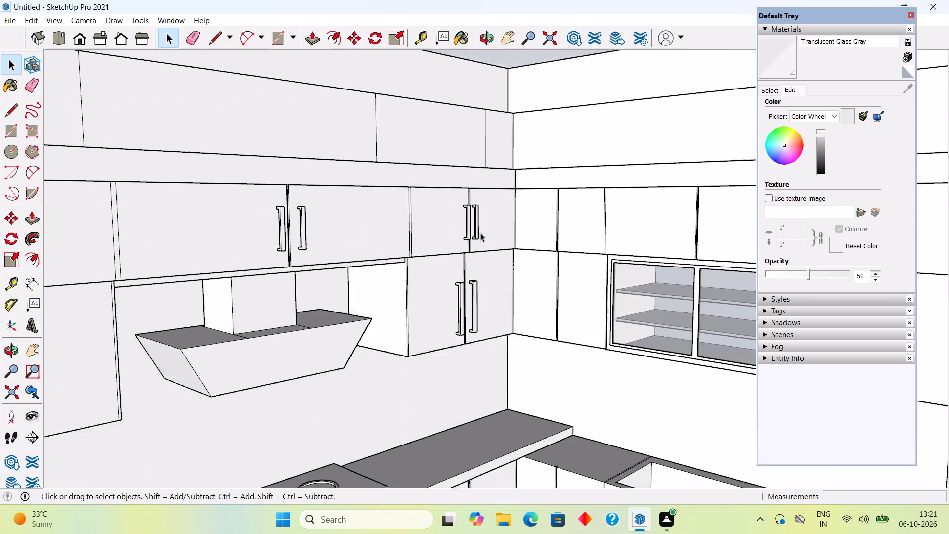
{"action": "scroll", "coordinate": [480, 233], "scroll_direction": "up", "scroll_amount": 12}
{"action": "middle_click_drag", "start_coordinate": [468, 218], "coordinate": [324, 260]}
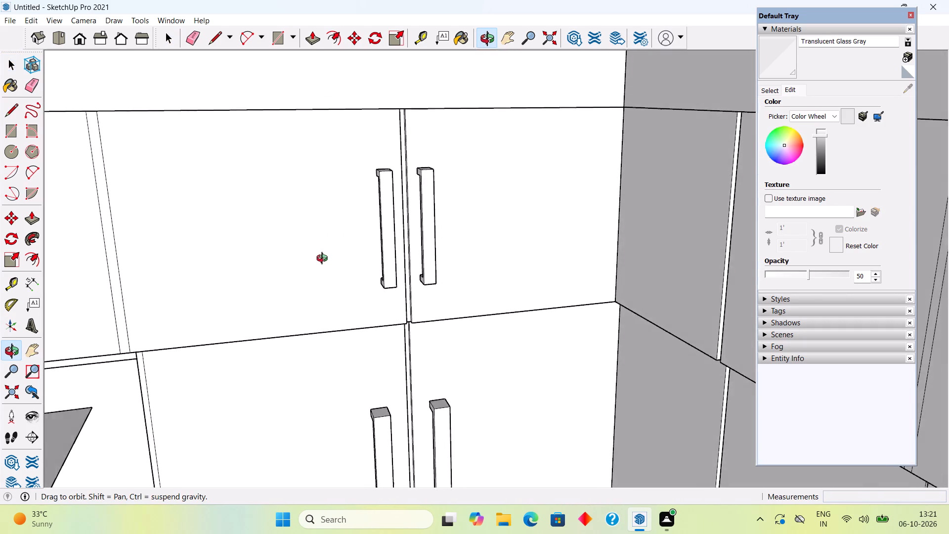
{"action": "middle_click_drag", "start_coordinate": [324, 260], "coordinate": [516, 299]}
{"action": "scroll", "coordinate": [516, 299], "scroll_direction": "down", "scroll_amount": 17}
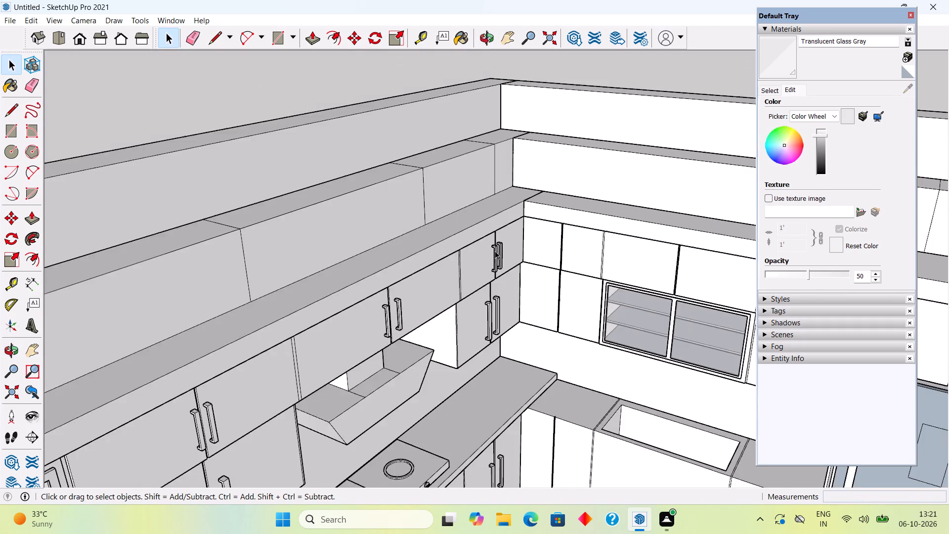
{"action": "scroll", "coordinate": [495, 251], "scroll_direction": "down", "scroll_amount": 9}
{"action": "middle_click_drag", "start_coordinate": [492, 372], "coordinate": [412, 378]}
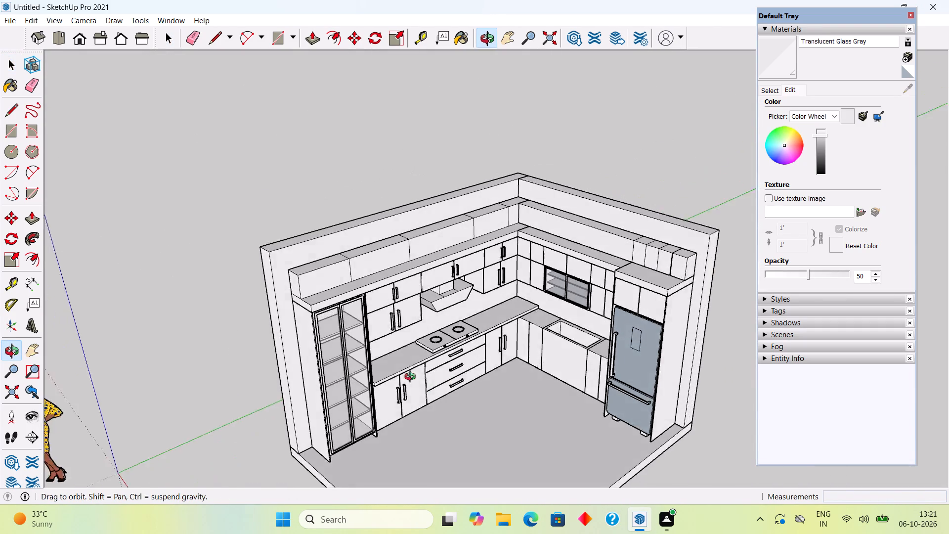
{"action": "middle_click_drag", "start_coordinate": [412, 378], "coordinate": [401, 366]}
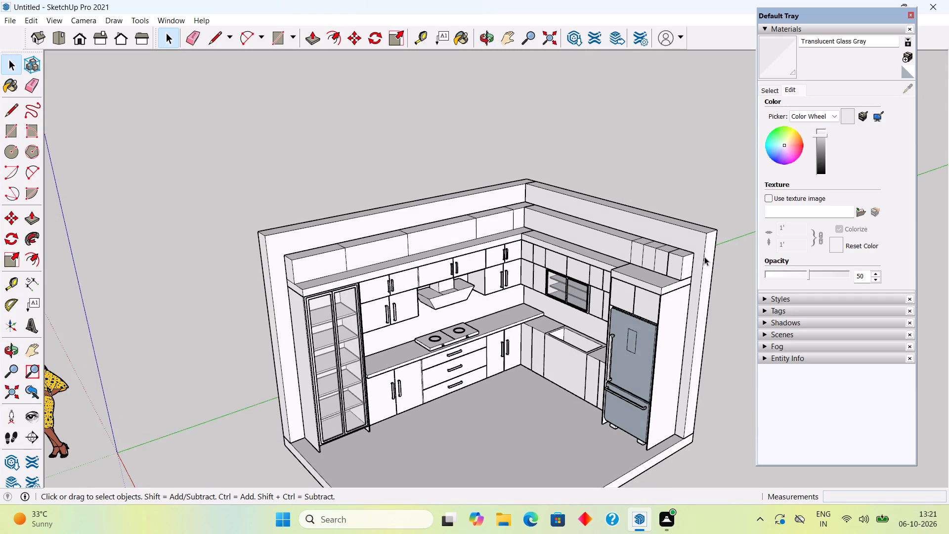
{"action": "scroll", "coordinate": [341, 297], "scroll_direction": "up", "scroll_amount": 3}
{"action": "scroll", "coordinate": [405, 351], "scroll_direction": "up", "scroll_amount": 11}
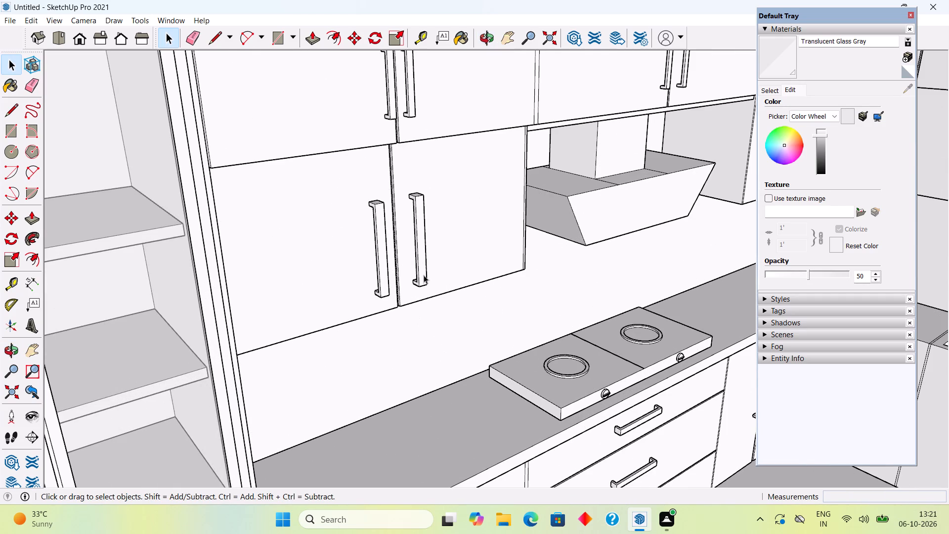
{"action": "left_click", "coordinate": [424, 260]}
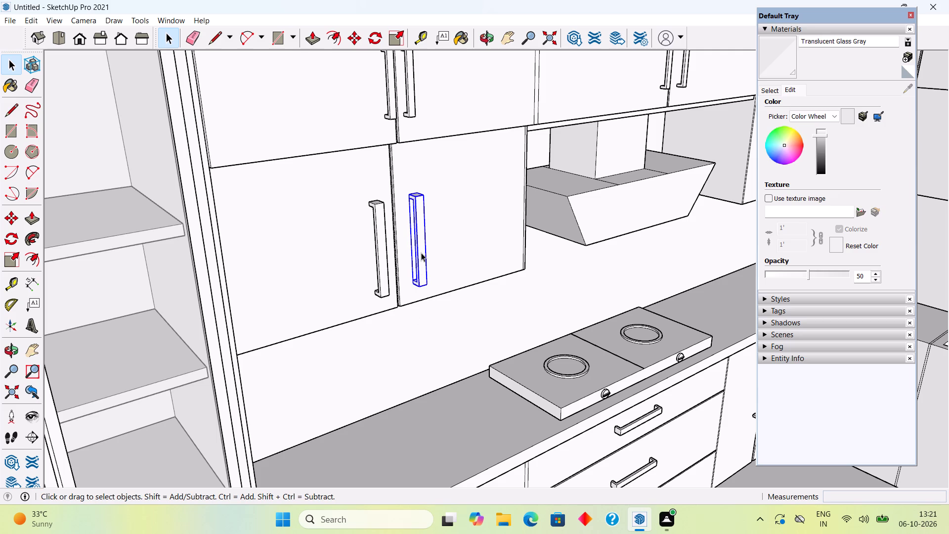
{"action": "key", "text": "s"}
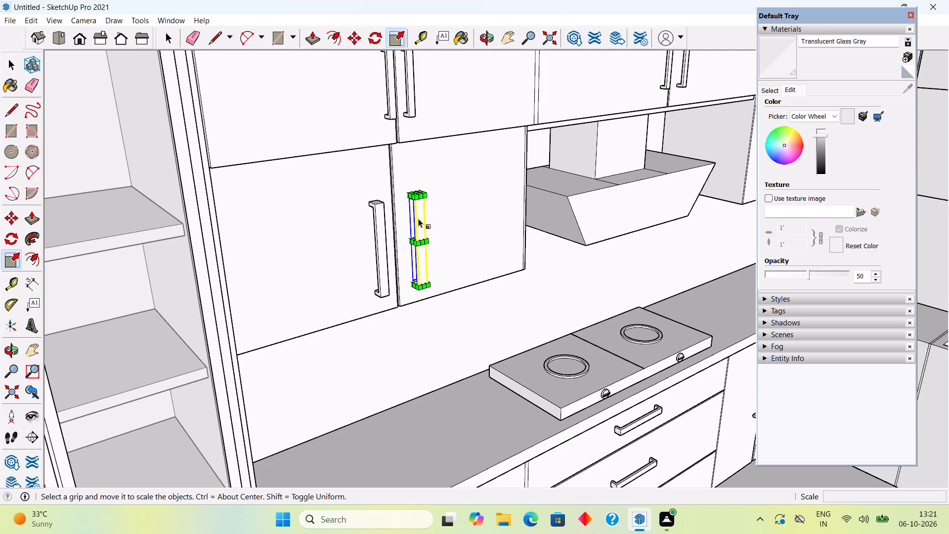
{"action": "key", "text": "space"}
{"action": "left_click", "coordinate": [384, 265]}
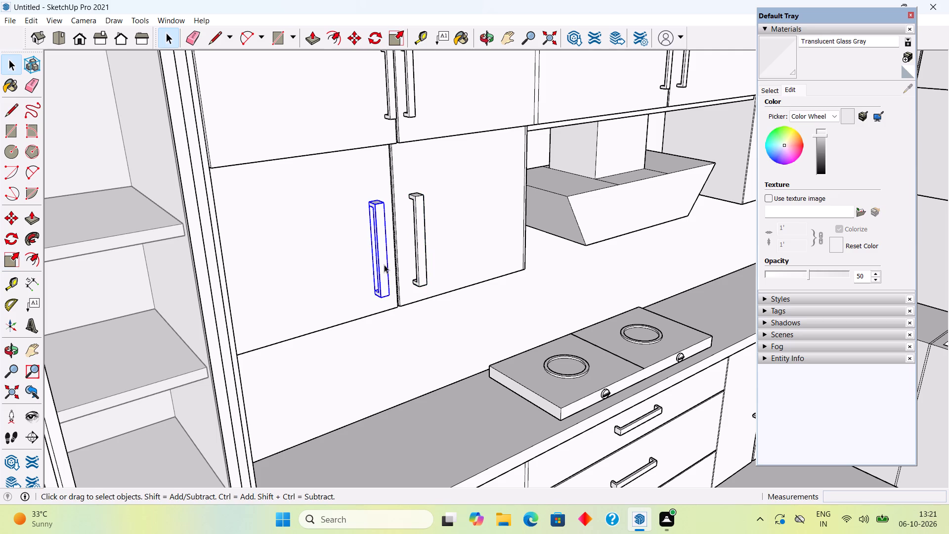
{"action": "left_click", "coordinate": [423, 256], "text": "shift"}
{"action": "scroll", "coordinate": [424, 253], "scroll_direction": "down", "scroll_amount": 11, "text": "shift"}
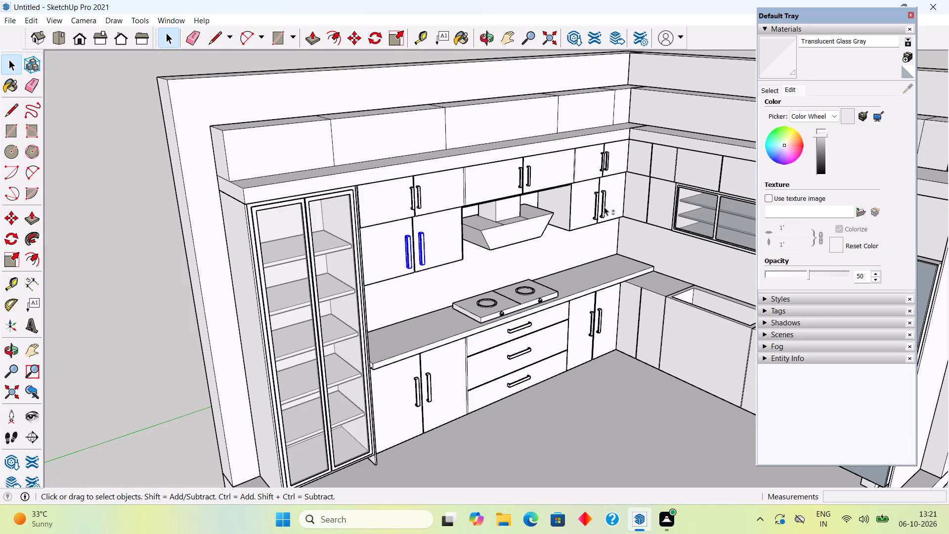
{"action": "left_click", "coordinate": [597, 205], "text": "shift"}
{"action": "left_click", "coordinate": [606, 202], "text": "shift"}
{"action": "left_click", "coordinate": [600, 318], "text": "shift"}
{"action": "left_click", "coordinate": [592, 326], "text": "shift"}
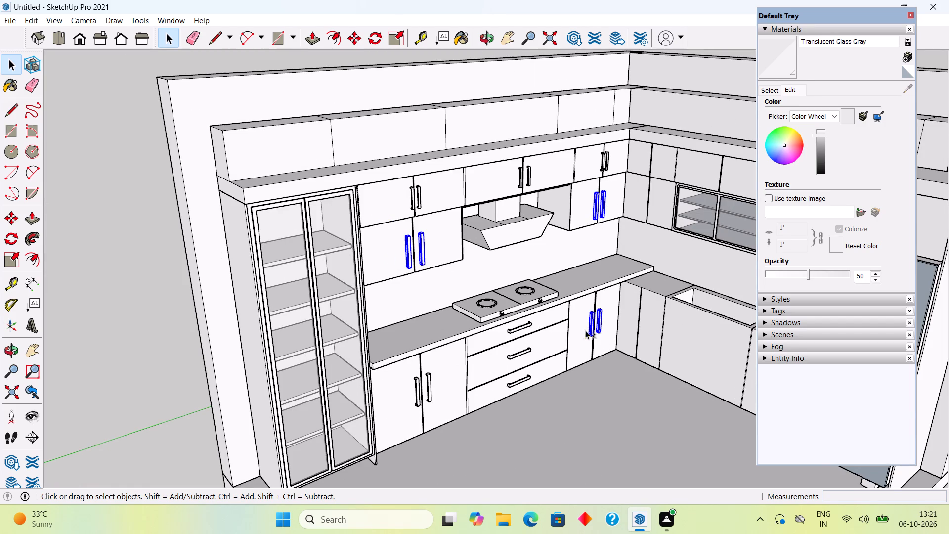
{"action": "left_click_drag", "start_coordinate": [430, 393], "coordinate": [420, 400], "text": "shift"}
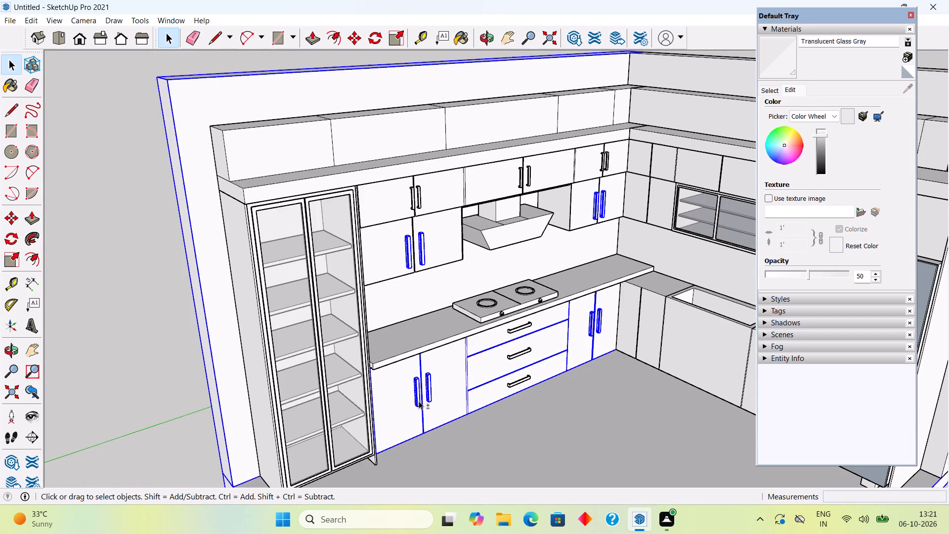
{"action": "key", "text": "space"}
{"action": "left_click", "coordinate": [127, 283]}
Select the eight long handles on the cooktop wall's upper and base cabinet doors and make them one group.
{"action": "scroll", "coordinate": [461, 362], "scroll_direction": "up", "scroll_amount": 4}
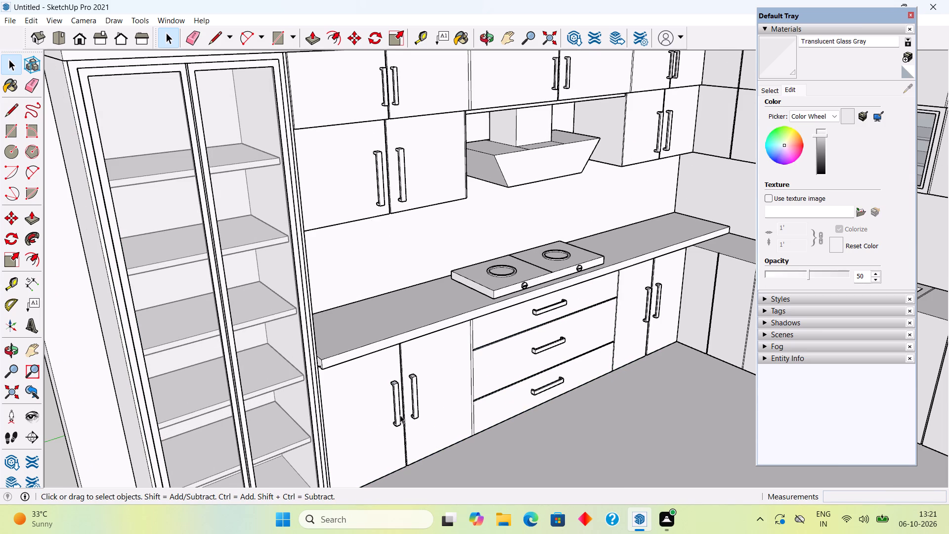
{"action": "left_click", "coordinate": [400, 415]}
{"action": "left_click", "coordinate": [415, 408], "text": "shift"}
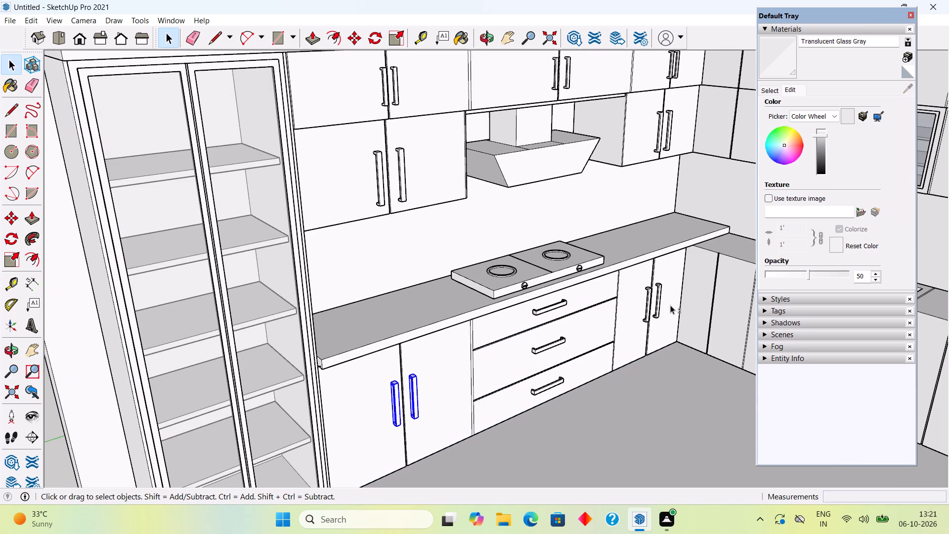
{"action": "left_click", "coordinate": [647, 317], "text": "shift"}
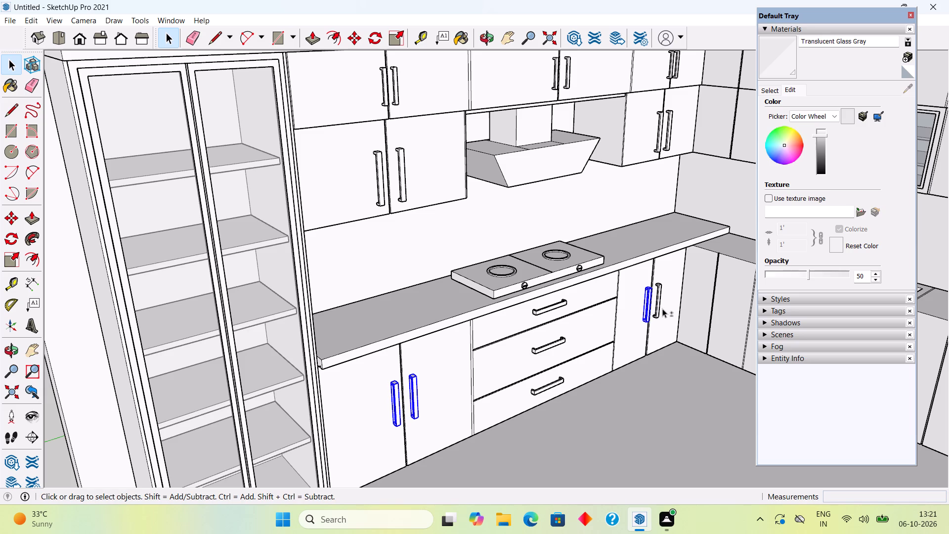
{"action": "left_click", "coordinate": [658, 311], "text": "shift"}
{"action": "left_click", "coordinate": [660, 138], "text": "shift"}
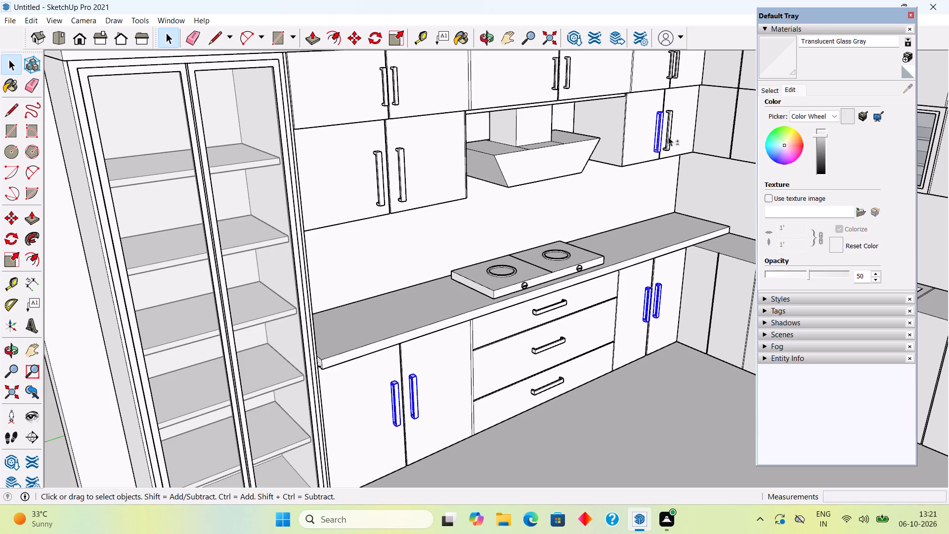
{"action": "left_click", "coordinate": [668, 137], "text": "shift"}
{"action": "left_click", "coordinate": [403, 187], "text": "shift"}
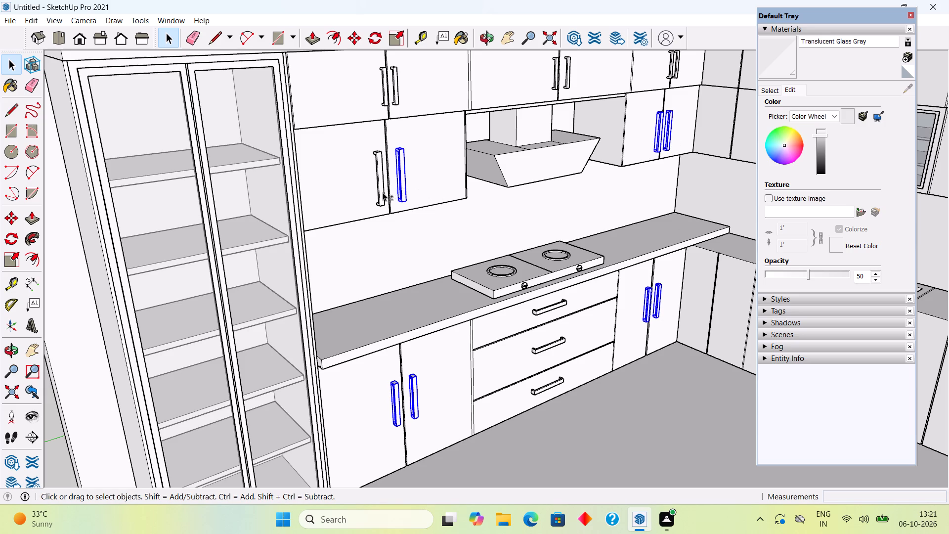
{"action": "left_click", "coordinate": [382, 193], "text": "shift"}
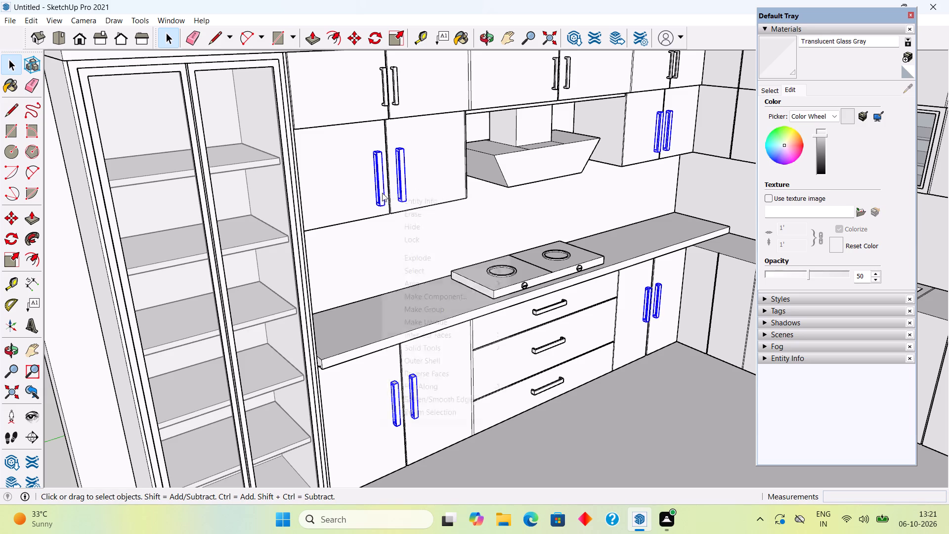
{"action": "right_click", "coordinate": [382, 193]}
{"action": "left_click", "coordinate": [419, 310]}
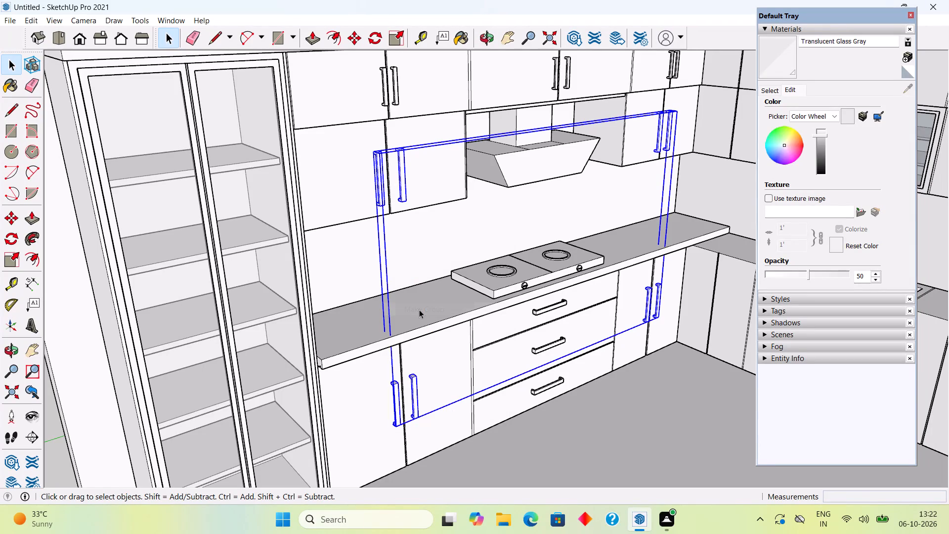
Scale the long-handle group along the blue axis from its top centre grip to about 0.92.
{"action": "key", "text": "s"}
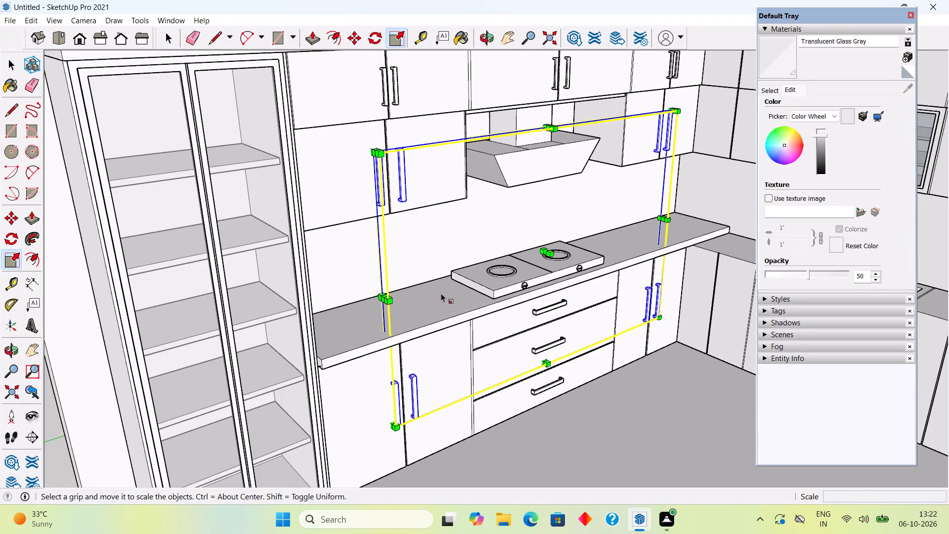
{"action": "middle_click_drag", "start_coordinate": [583, 111], "coordinate": [492, 274]}
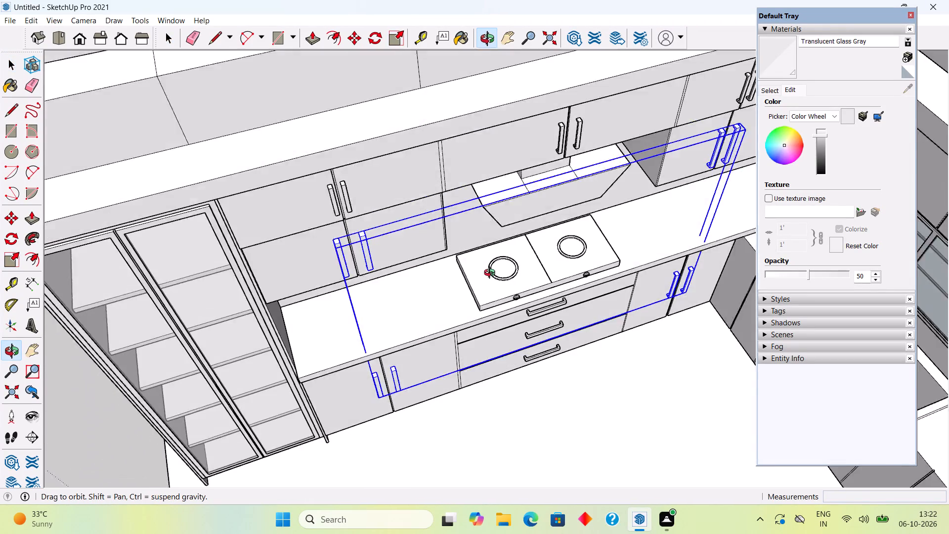
{"action": "middle_click_drag", "start_coordinate": [492, 274], "coordinate": [483, 292]}
{"action": "left_click", "coordinate": [549, 194]}
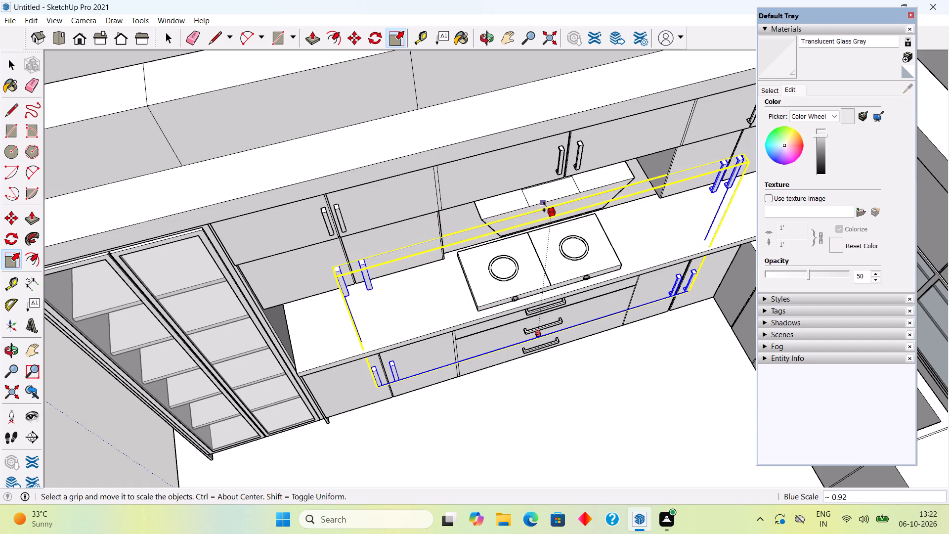
{"action": "left_click", "coordinate": [544, 207]}
Scale the long-handle group along the blue axis from its bottom centre grip to about 0.99.
{"action": "middle_click_drag", "start_coordinate": [548, 240], "coordinate": [513, 68]}
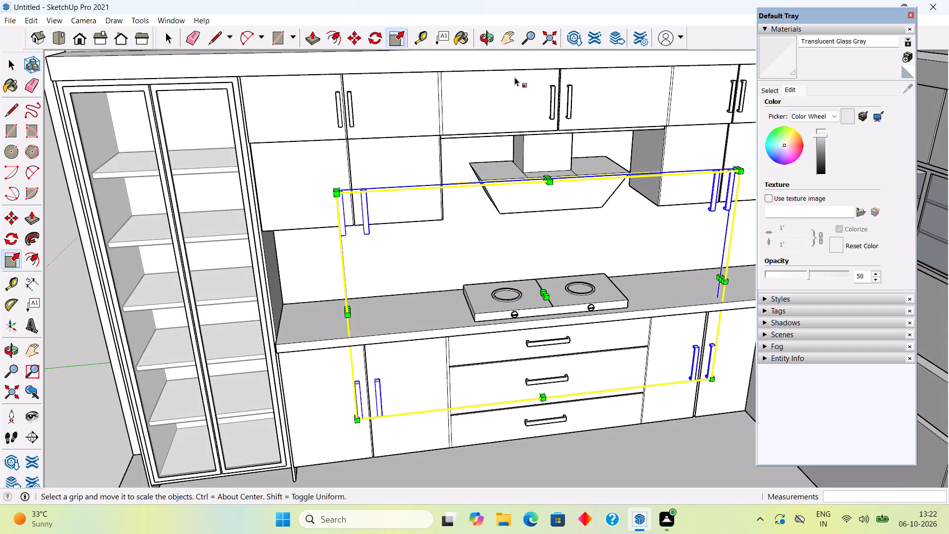
{"action": "middle_click_drag", "start_coordinate": [567, 387], "coordinate": [542, 239]}
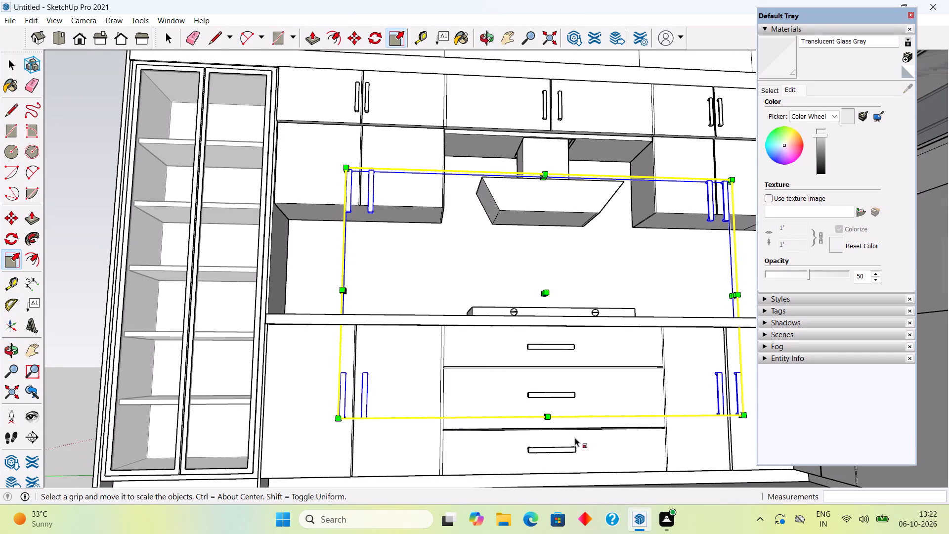
{"action": "middle_click_drag", "start_coordinate": [575, 436], "coordinate": [554, 372]}
{"action": "middle_click_drag", "start_coordinate": [554, 378], "coordinate": [548, 467]}
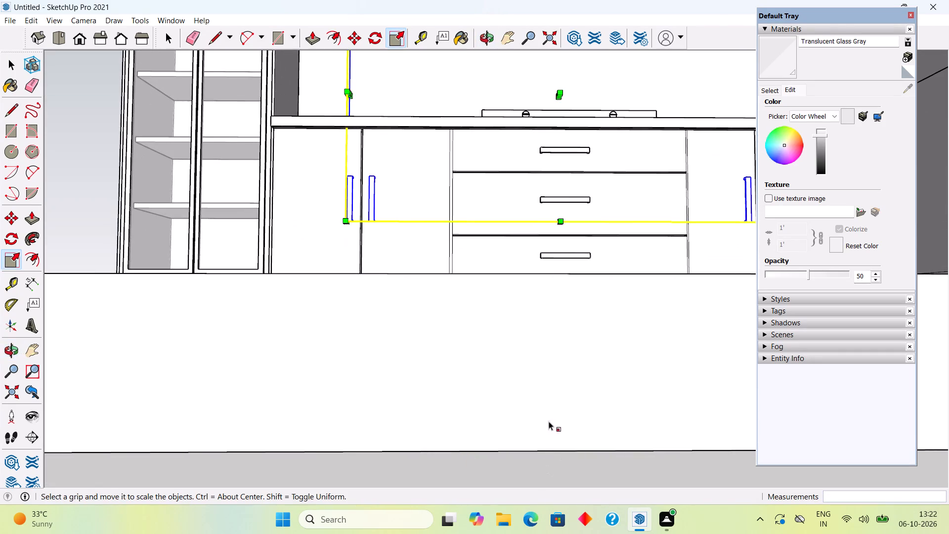
{"action": "scroll", "coordinate": [560, 250], "scroll_direction": "up", "scroll_amount": 10}
{"action": "middle_click_drag", "start_coordinate": [576, 217], "coordinate": [573, 226]}
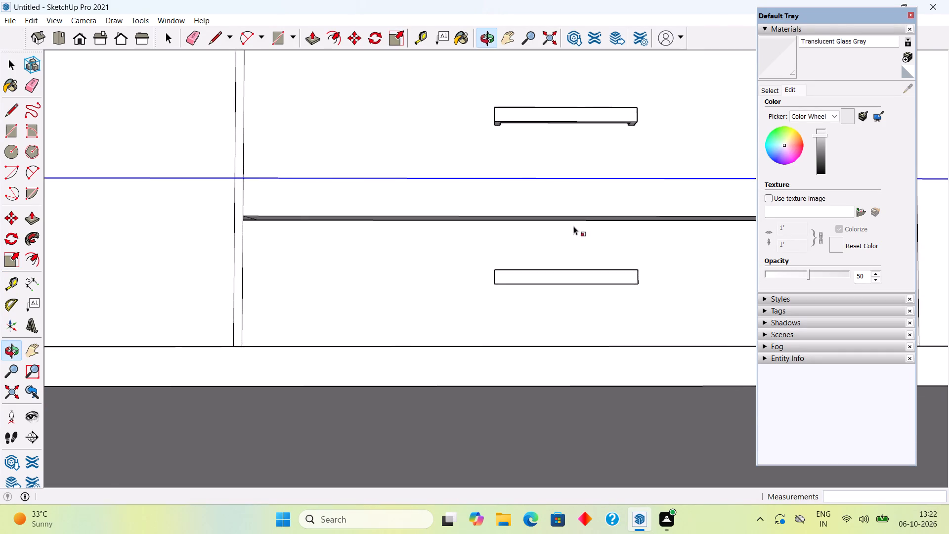
{"action": "middle_click_drag", "start_coordinate": [573, 226], "coordinate": [574, 225]}
{"action": "scroll", "coordinate": [562, 223], "scroll_direction": "up", "scroll_amount": 12}
{"action": "left_click", "coordinate": [518, 98]}
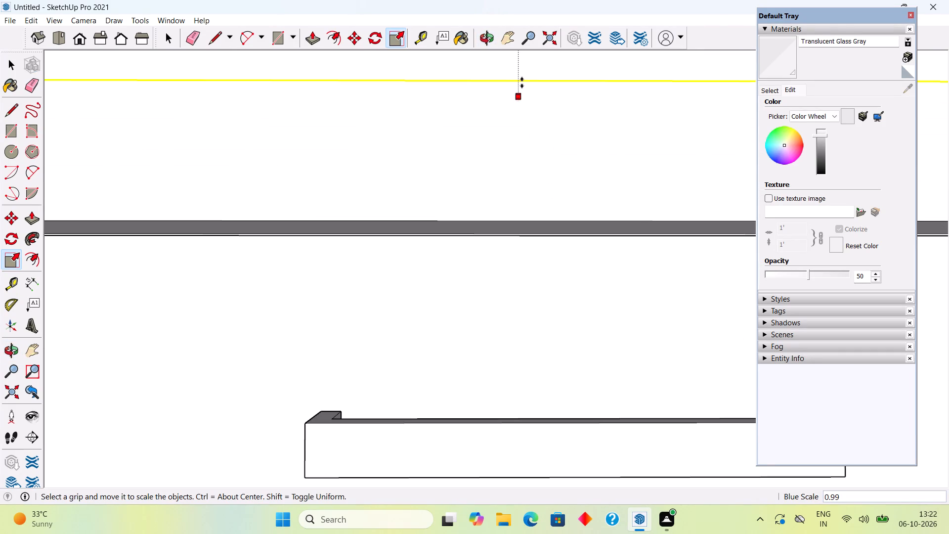
{"action": "left_click", "coordinate": [522, 79]}
Deselect the rescaled handle group and examine its fit on the cooktop wall's doors from farther away.
{"action": "scroll", "coordinate": [543, 84], "scroll_direction": "down", "scroll_amount": 20}
{"action": "scroll", "coordinate": [543, 84], "scroll_direction": "down", "scroll_amount": 3}
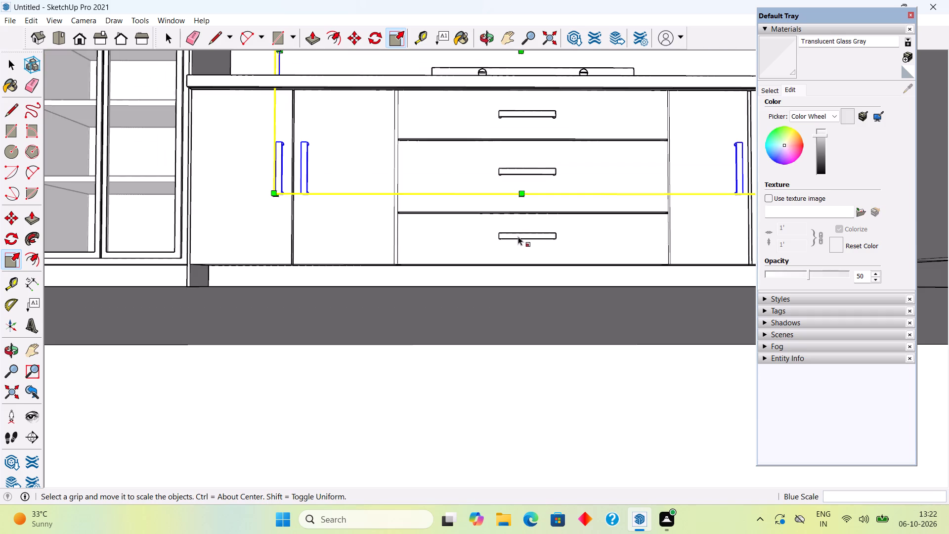
{"action": "scroll", "coordinate": [517, 237], "scroll_direction": "down", "scroll_amount": 8}
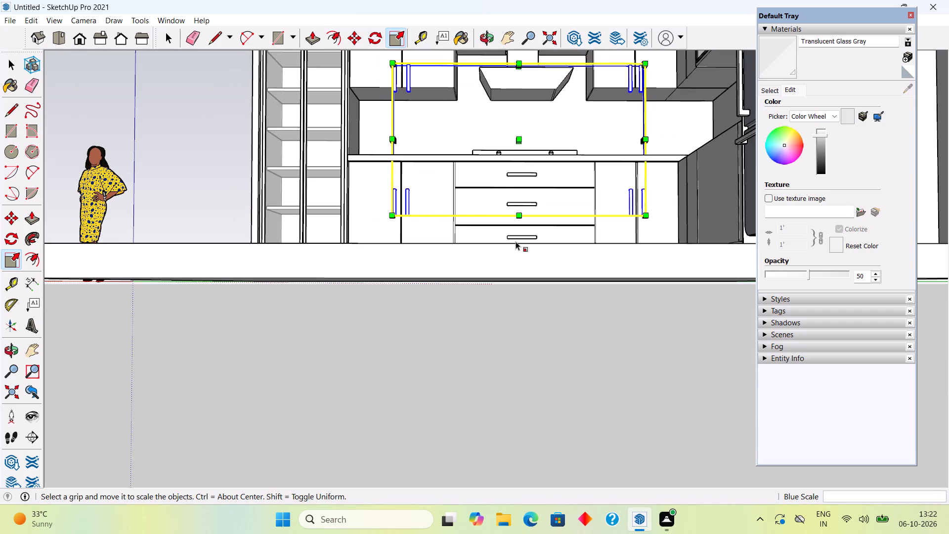
{"action": "scroll", "coordinate": [516, 241], "scroll_direction": "down", "scroll_amount": 2}
{"action": "scroll", "coordinate": [616, 227], "scroll_direction": "down", "scroll_amount": 2}
{"action": "middle_click_drag", "start_coordinate": [511, 134], "coordinate": [505, 197]}
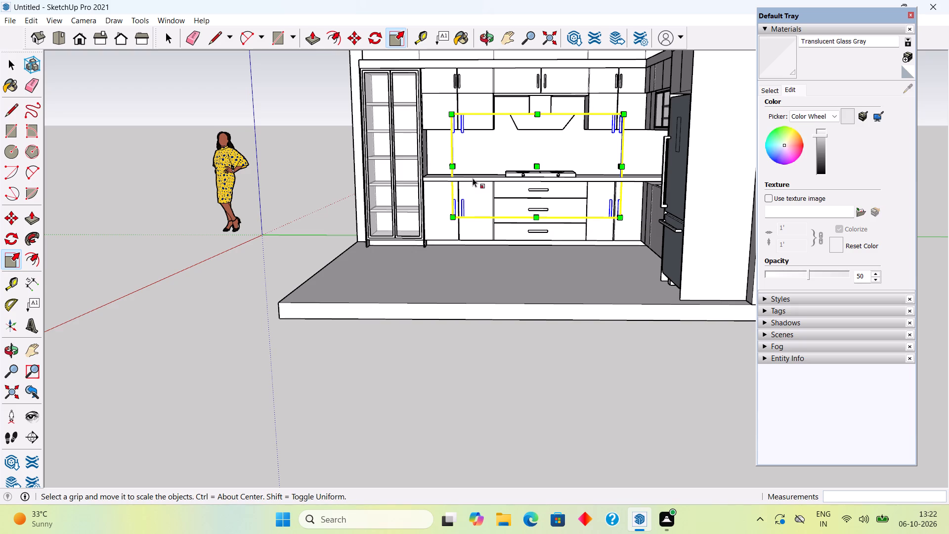
{"action": "middle_click_drag", "start_coordinate": [476, 175], "coordinate": [578, 183]}
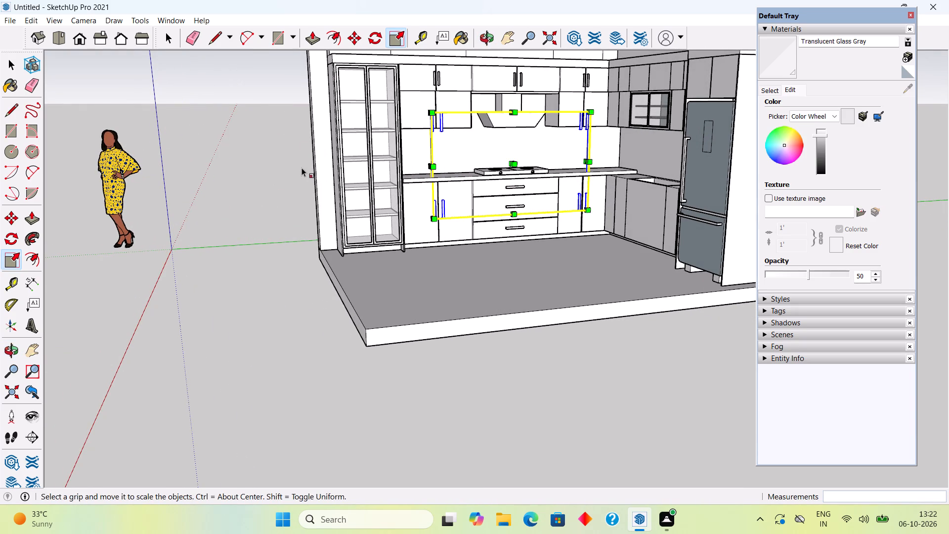
{"action": "left_click", "coordinate": [290, 163]}
{"action": "key", "text": "space"}
{"action": "left_click", "coordinate": [290, 163]}
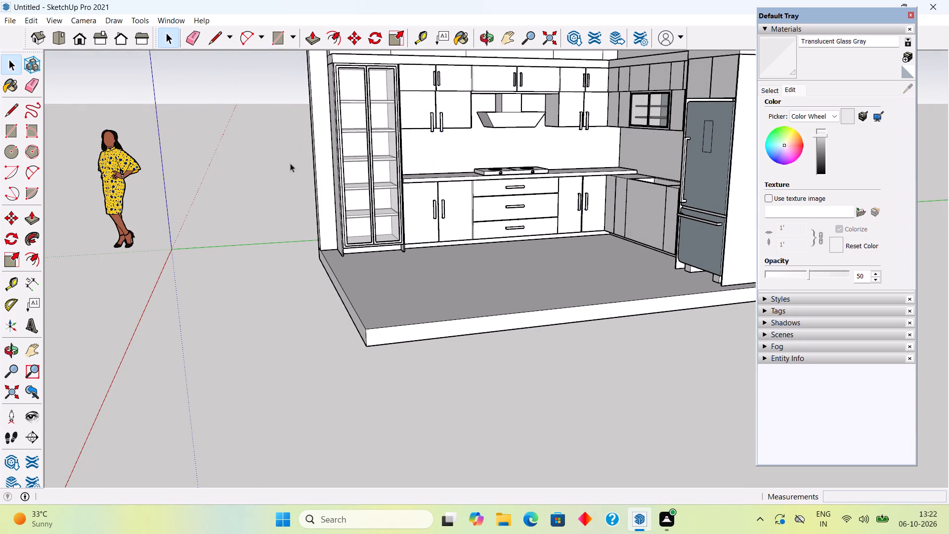
Move the long-handle group up about 2 1/2" along the cooktop wall's doors and deselect it.
{"action": "left_click", "coordinate": [441, 208]}
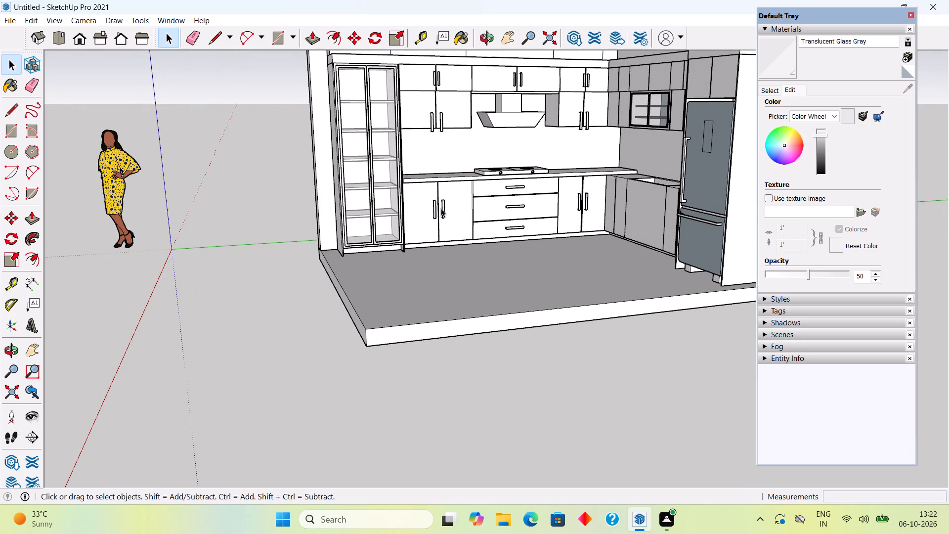
{"action": "key", "text": "m"}
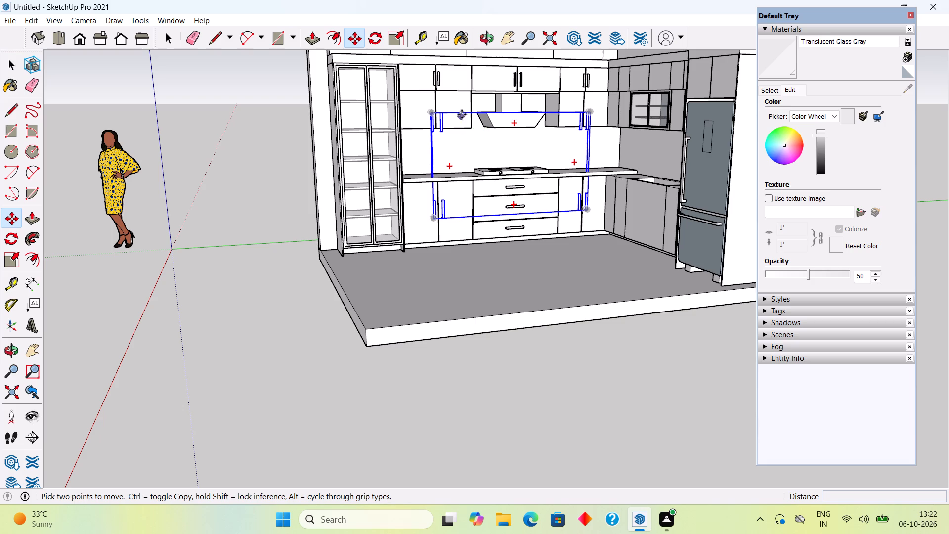
{"action": "left_click", "coordinate": [463, 112]}
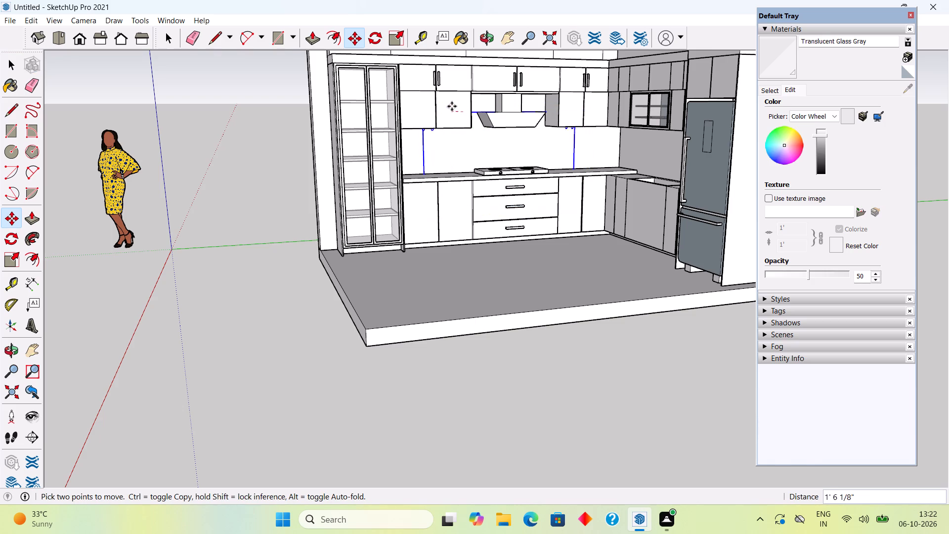
{"action": "scroll", "coordinate": [448, 106], "scroll_direction": "up", "scroll_amount": 4}
{"action": "key", "text": "space"}
{"action": "scroll", "coordinate": [429, 131], "scroll_direction": "up", "scroll_amount": 5}
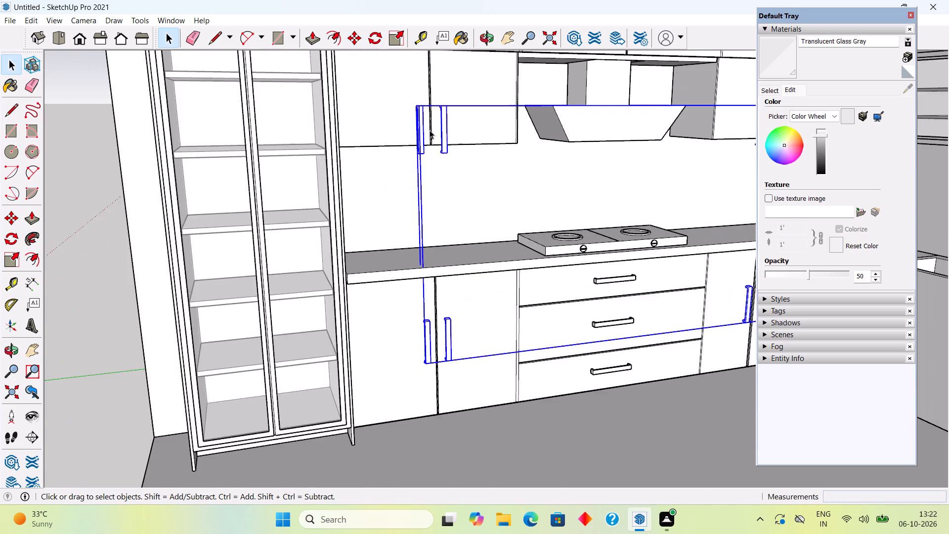
{"action": "scroll", "coordinate": [430, 129], "scroll_direction": "up", "scroll_amount": 4}
{"action": "key", "text": "m"}
{"action": "left_click", "coordinate": [414, 180]}
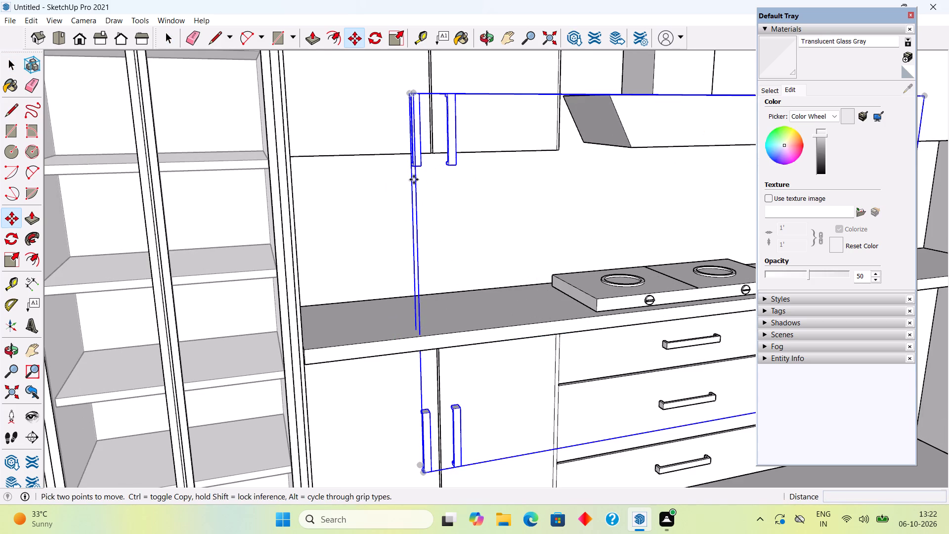
{"action": "left_click", "coordinate": [413, 164]}
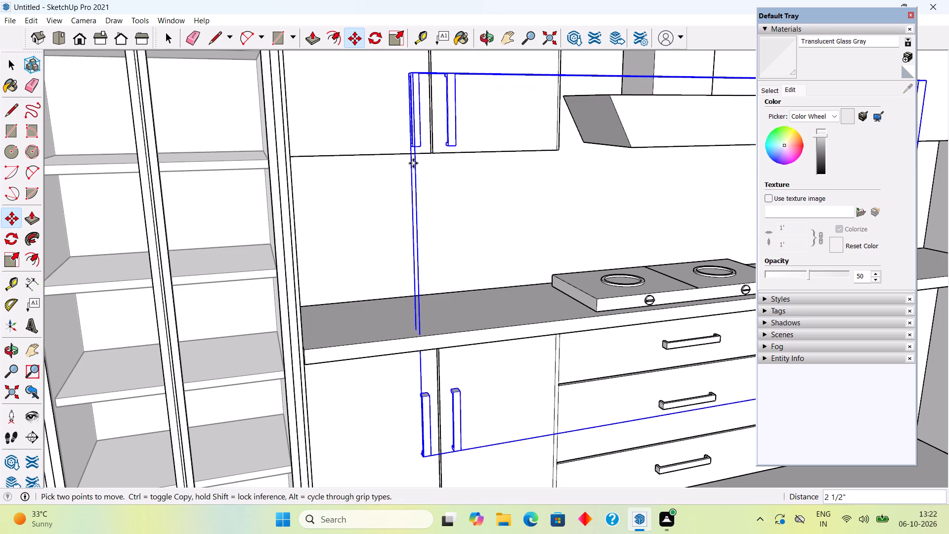
{"action": "key", "text": "space"}
{"action": "scroll", "coordinate": [415, 180], "scroll_direction": "down", "scroll_amount": 11}
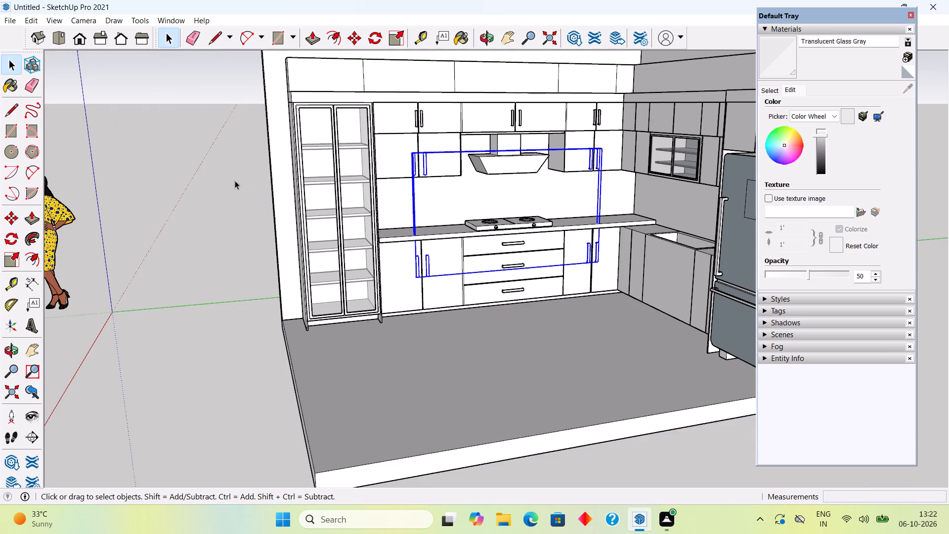
{"action": "left_click", "coordinate": [235, 180]}
Inspect the whole kitchen from several angles, then the handleless upper doors beside the glass cabinet on the adjoining wall.
{"action": "middle_click_drag", "start_coordinate": [548, 215], "coordinate": [511, 320]}
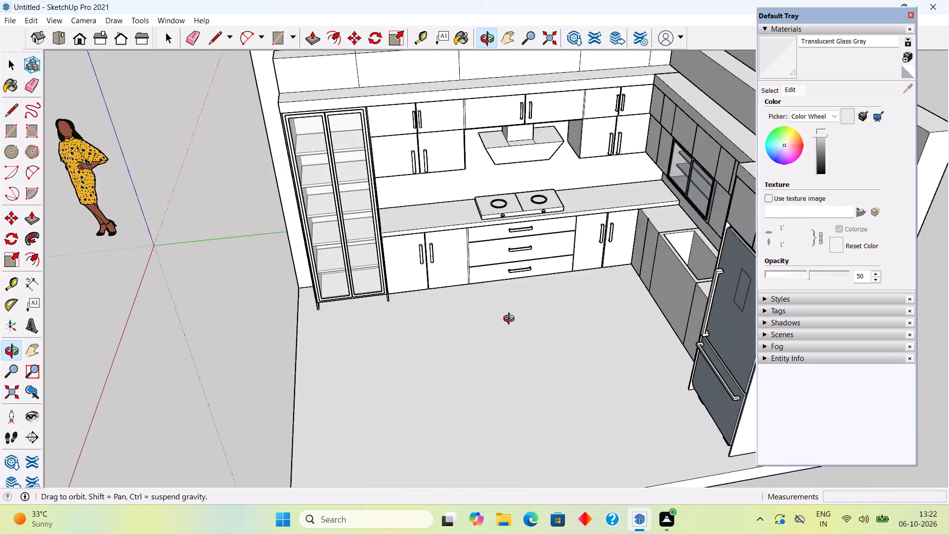
{"action": "middle_click_drag", "start_coordinate": [511, 320], "coordinate": [512, 192]}
{"action": "scroll", "coordinate": [512, 192], "scroll_direction": "down", "scroll_amount": 3}
{"action": "scroll", "coordinate": [602, 241], "scroll_direction": "up", "scroll_amount": 6}
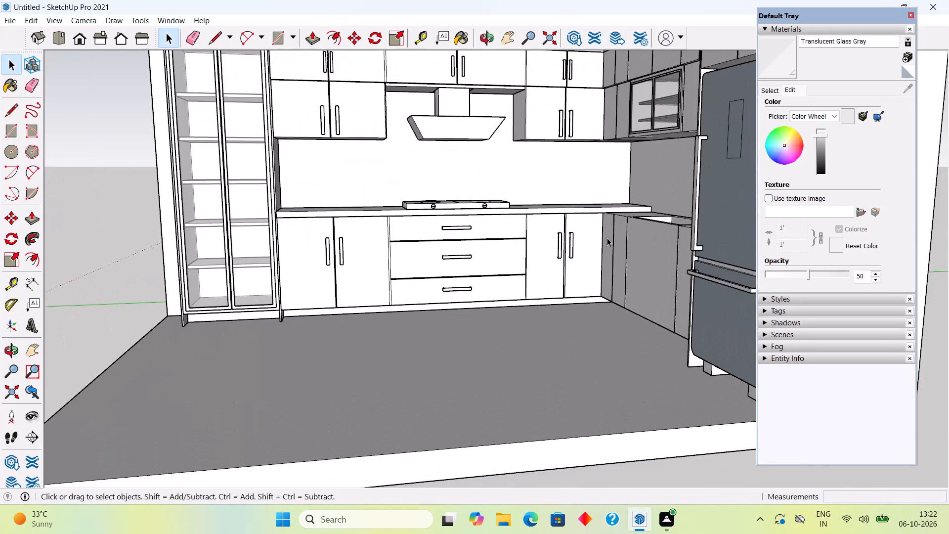
{"action": "scroll", "coordinate": [600, 309], "scroll_direction": "down", "scroll_amount": 4}
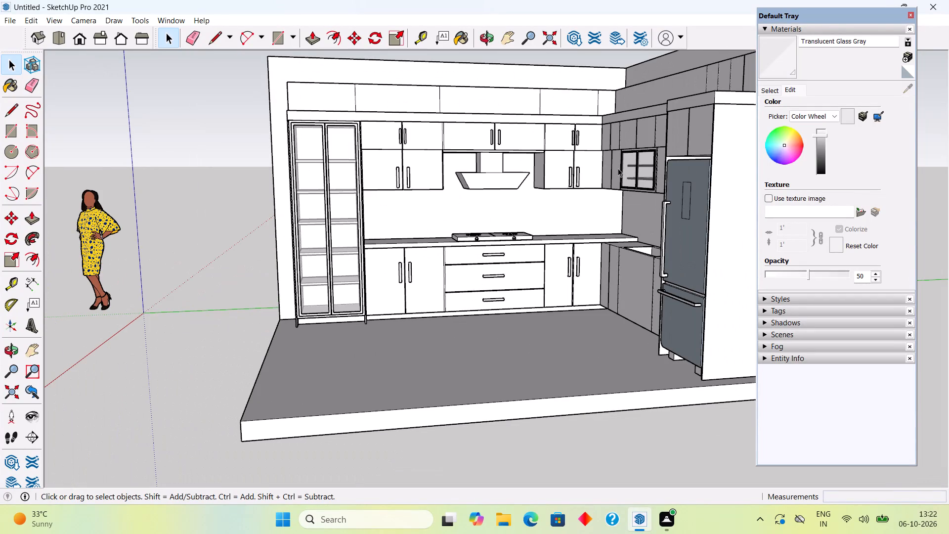
{"action": "scroll", "coordinate": [617, 168], "scroll_direction": "down", "scroll_amount": 4}
{"action": "middle_click_drag", "start_coordinate": [653, 174], "coordinate": [745, 195]}
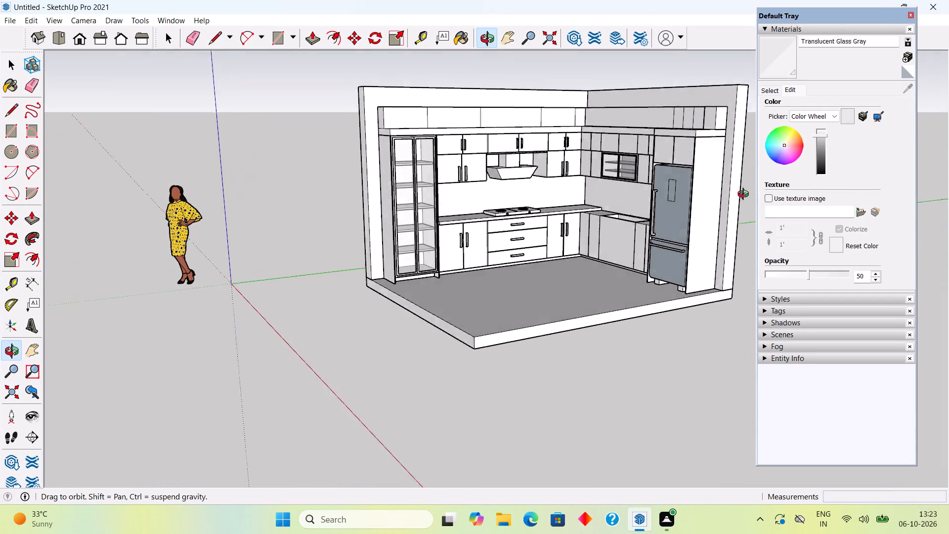
{"action": "middle_click_drag", "start_coordinate": [745, 195], "coordinate": [813, 208]}
{"action": "middle_click_drag", "start_coordinate": [813, 220], "coordinate": [865, 222]}
{"action": "middle_click_drag", "start_coordinate": [614, 197], "coordinate": [618, 196]}
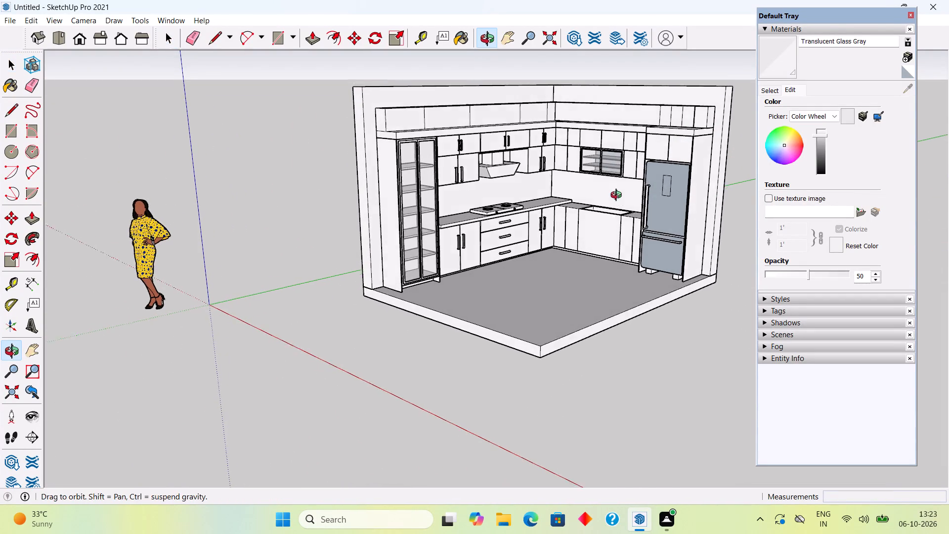
{"action": "middle_click_drag", "start_coordinate": [618, 196], "coordinate": [723, 185]}
{"action": "scroll", "coordinate": [560, 134], "scroll_direction": "up", "scroll_amount": 11}
{"action": "middle_click_drag", "start_coordinate": [579, 188], "coordinate": [581, 189]}
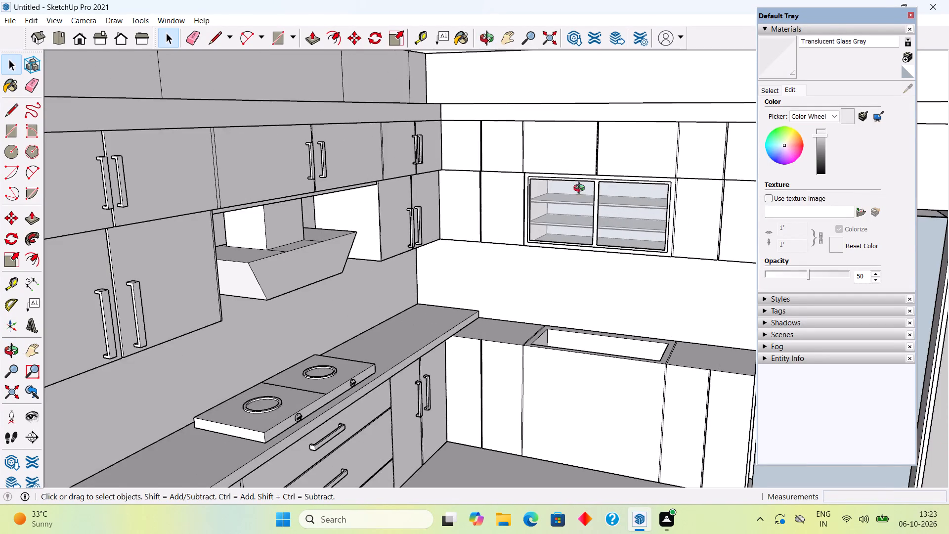
{"action": "middle_click_drag", "start_coordinate": [581, 189], "coordinate": [663, 160]}
{"action": "scroll", "coordinate": [645, 162], "scroll_direction": "up", "scroll_amount": 4}
{"action": "scroll", "coordinate": [417, 209], "scroll_direction": "up", "scroll_amount": 6}
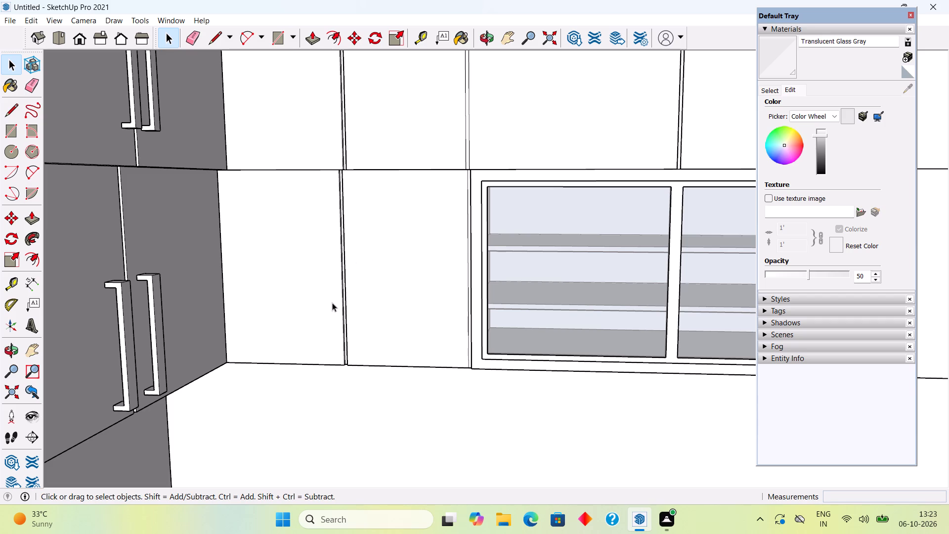
Examine the adjoining wall's upper doors and the whole kitchen layout from farther away.
{"action": "middle_click_drag", "start_coordinate": [334, 303], "coordinate": [255, 346]}
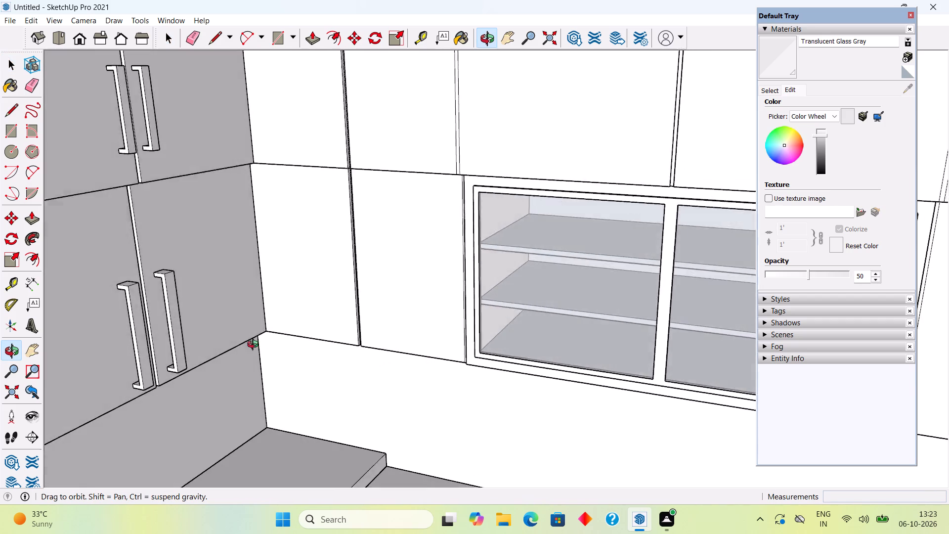
{"action": "scroll", "coordinate": [255, 345], "scroll_direction": "down", "scroll_amount": 3}
{"action": "middle_click_drag", "start_coordinate": [255, 346], "coordinate": [253, 343]}
{"action": "scroll", "coordinate": [251, 319], "scroll_direction": "down", "scroll_amount": 5}
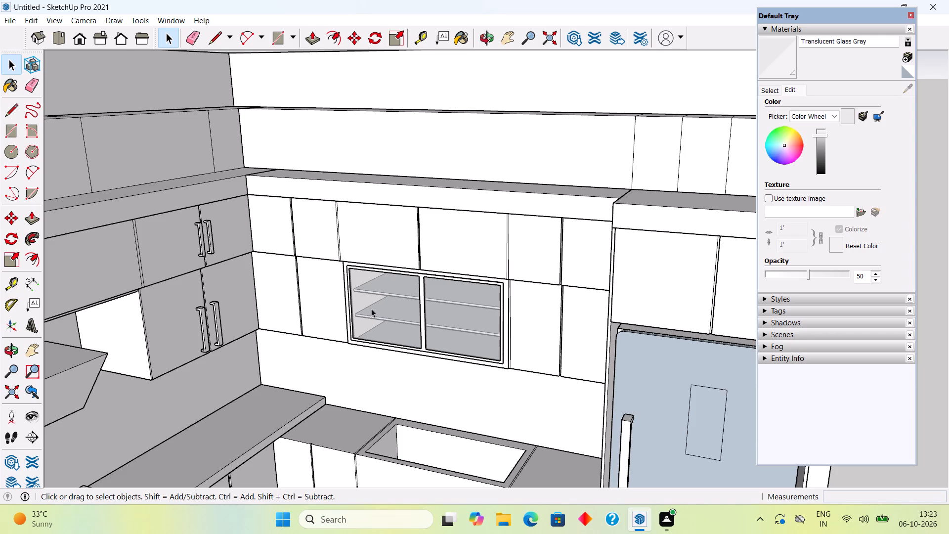
{"action": "scroll", "coordinate": [541, 311], "scroll_direction": "down", "scroll_amount": 6}
{"action": "scroll", "coordinate": [545, 360], "scroll_direction": "down", "scroll_amount": 2}
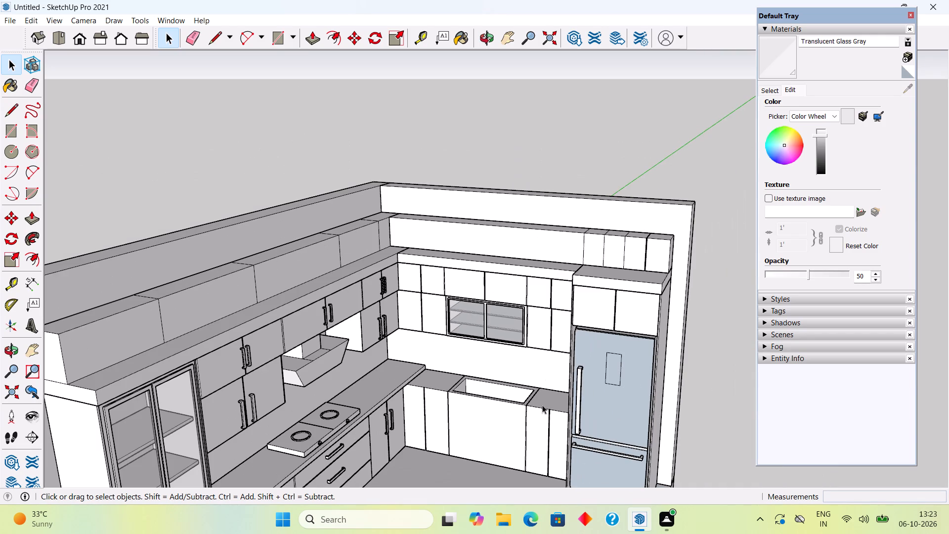
{"action": "scroll", "coordinate": [544, 454], "scroll_direction": "up", "scroll_amount": 5}
{"action": "scroll", "coordinate": [547, 455], "scroll_direction": "down", "scroll_amount": 9}
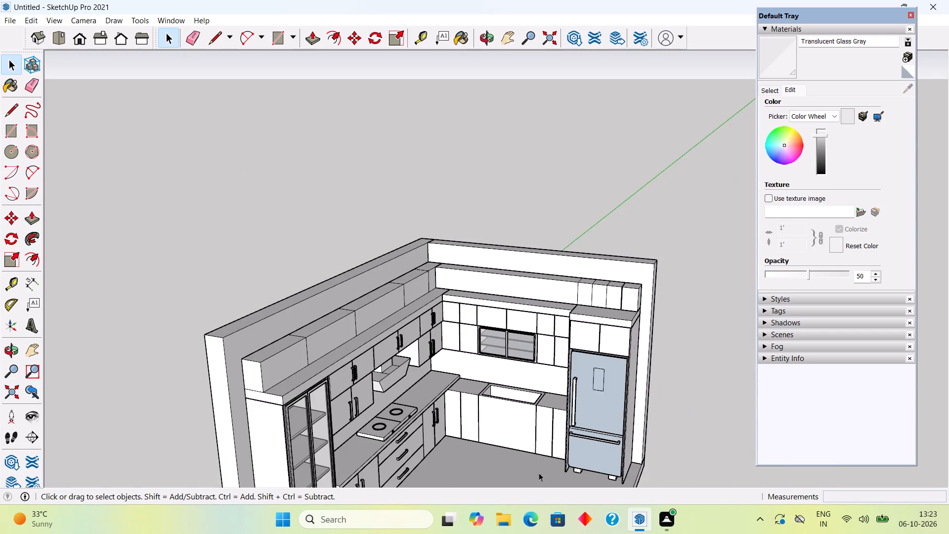
Open the base cabinet group under the sink and place a vertical guide at the midpoint of the wide sink cabinet front.
{"action": "scroll", "coordinate": [539, 473], "scroll_direction": "up", "scroll_amount": 13}
{"action": "middle_click_drag", "start_coordinate": [561, 456], "coordinate": [610, 401]}
{"action": "scroll", "coordinate": [462, 343], "scroll_direction": "up", "scroll_amount": 4}
{"action": "triple_click", "coordinate": [461, 343]}
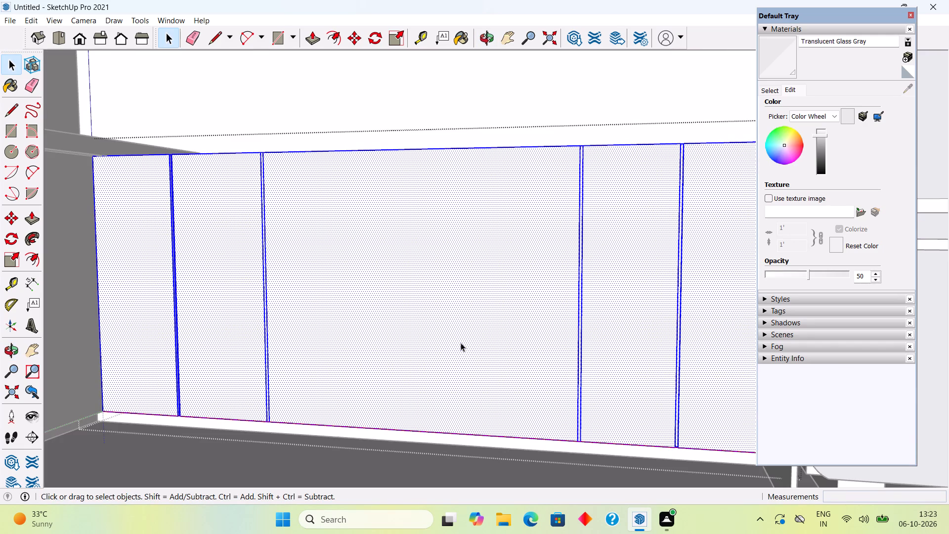
{"action": "left_click", "coordinate": [461, 342]}
{"action": "middle_click_drag", "start_coordinate": [457, 320], "coordinate": [542, 372]}
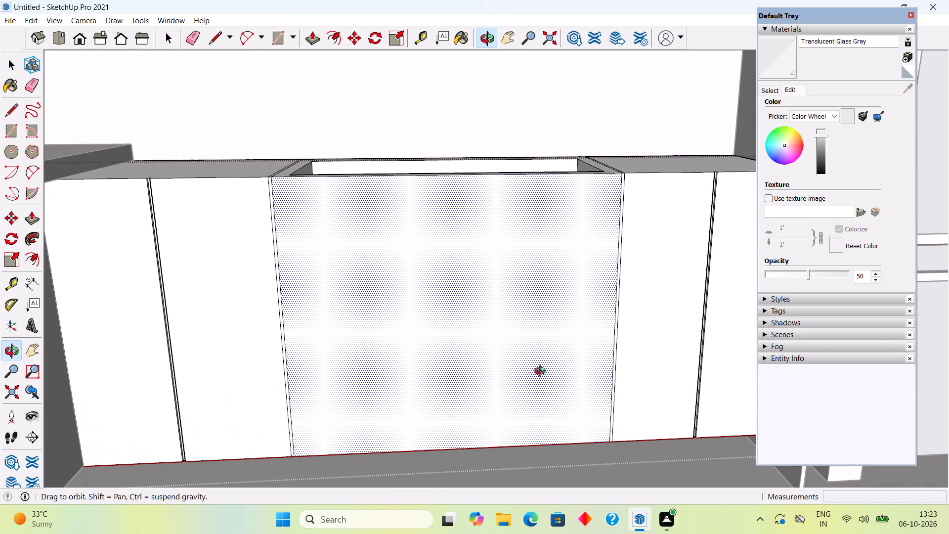
{"action": "middle_click_drag", "start_coordinate": [542, 372], "coordinate": [543, 372]}
{"action": "key", "text": "t"}
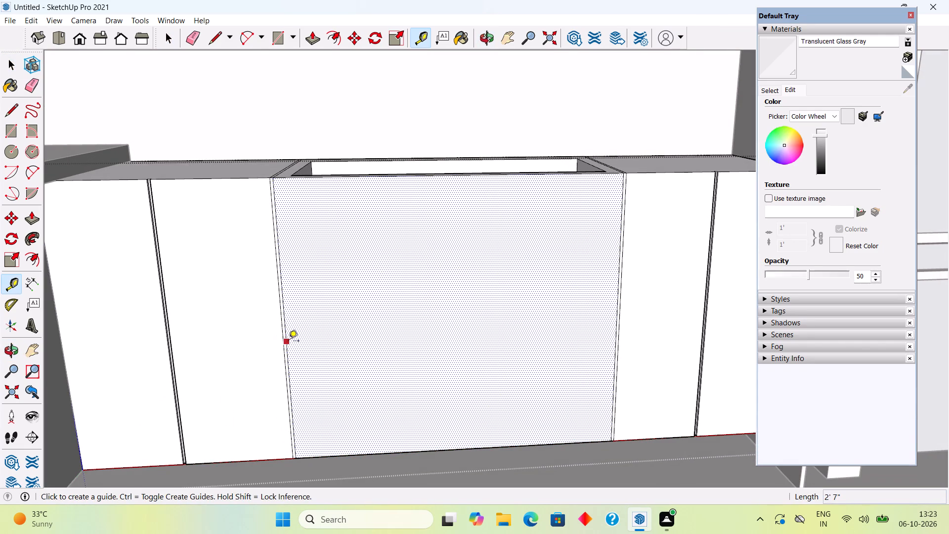
{"action": "left_click_drag", "start_coordinate": [289, 342], "coordinate": [299, 342]}
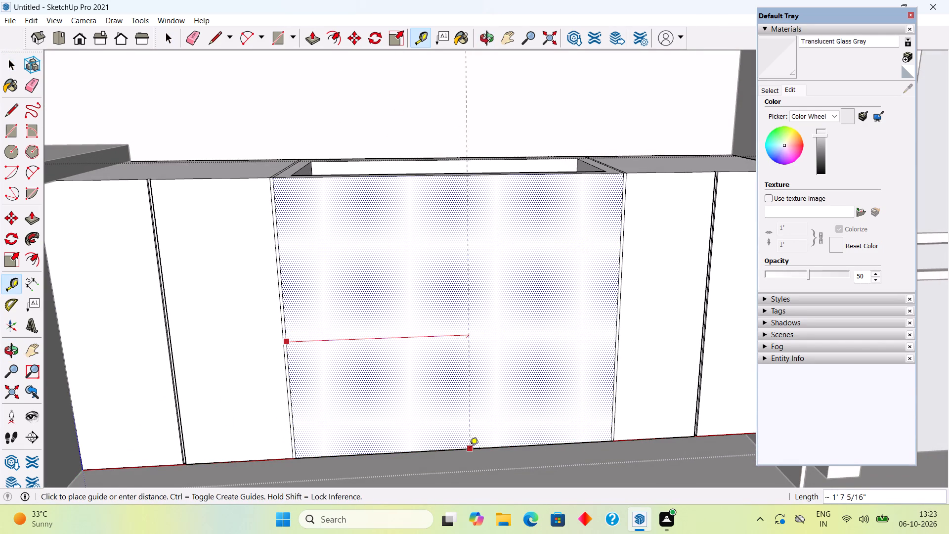
{"action": "left_click", "coordinate": [459, 448]}
Add two vertical guides offset 0.15" to either side of the centre guide on the sink cabinet front.
{"action": "left_click", "coordinate": [456, 387]}
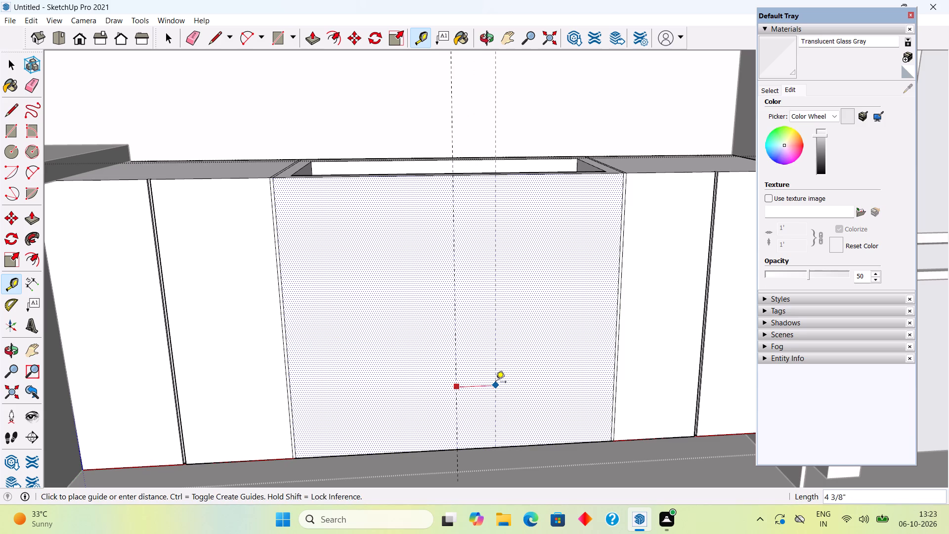
{"action": "type", "text": ".15\""}
{"action": "key", "text": "Return"}
{"action": "scroll", "coordinate": [443, 368], "scroll_direction": "up", "scroll_amount": 13}
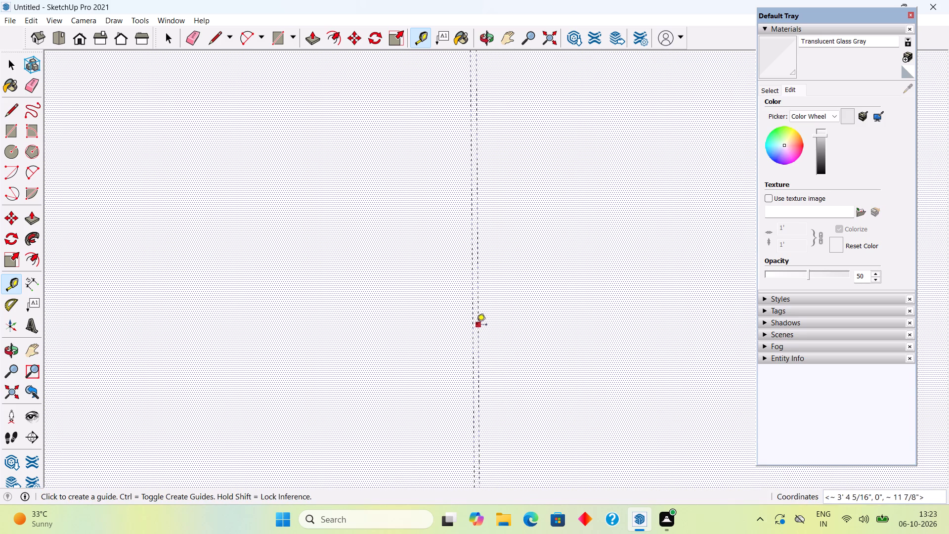
{"action": "left_click", "coordinate": [471, 324]}
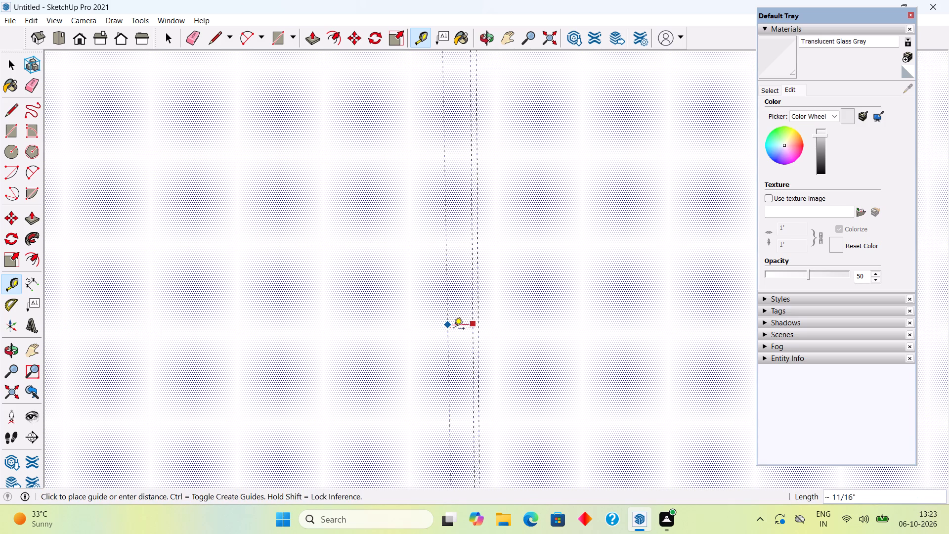
{"action": "type", "text": ".15\""}
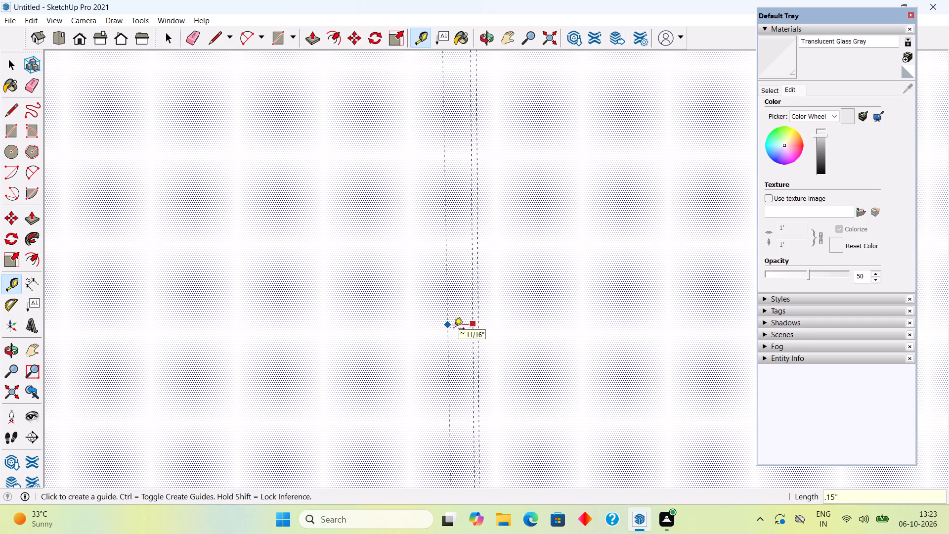
{"action": "key", "text": "Return"}
{"action": "key", "text": "space"}
Draw a rectangle between the outer guides from the sink front's top edge to its bottom edge, about 5/16" by 2' 7".
{"action": "type", "text": "r"}
{"action": "scroll", "coordinate": [454, 329], "scroll_direction": "down", "scroll_amount": 4}
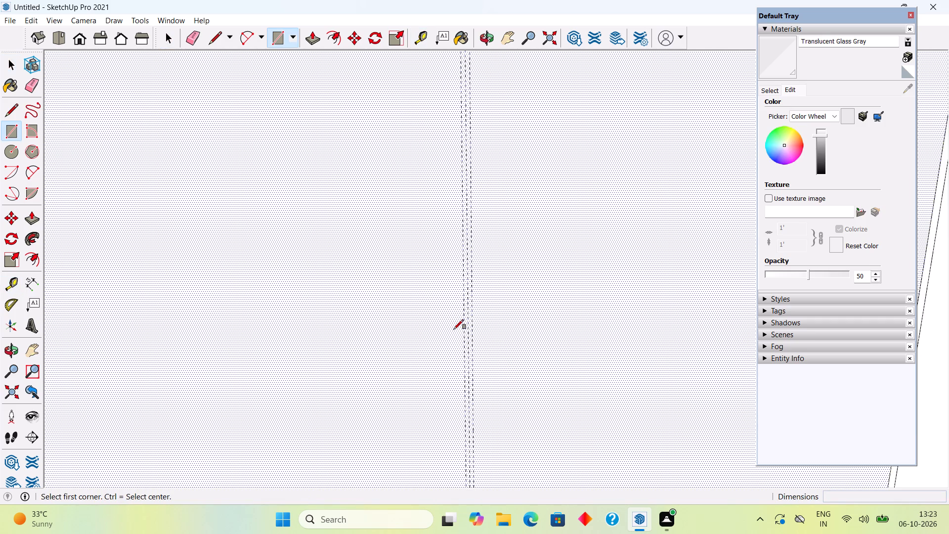
{"action": "scroll", "coordinate": [454, 329], "scroll_direction": "down", "scroll_amount": 11}
{"action": "scroll", "coordinate": [459, 158], "scroll_direction": "up", "scroll_amount": 14}
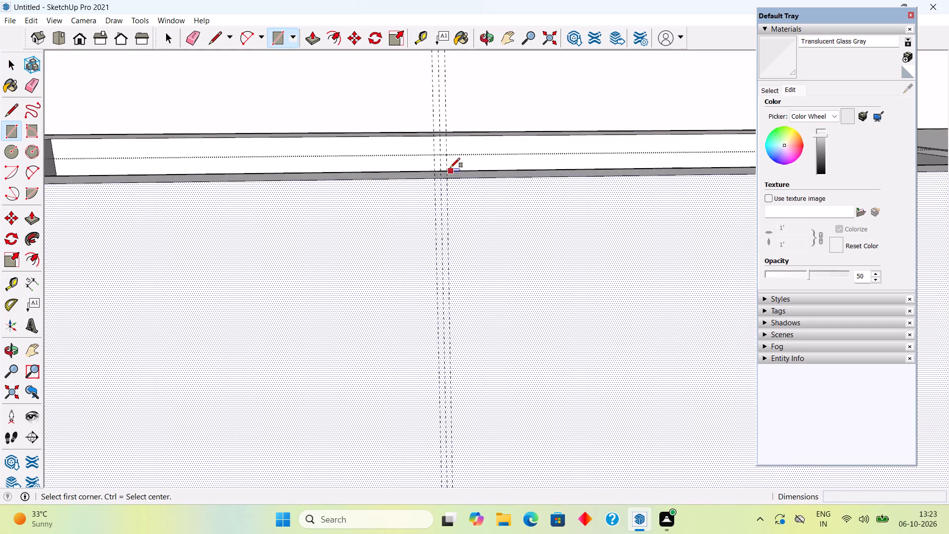
{"action": "scroll", "coordinate": [450, 168], "scroll_direction": "up", "scroll_amount": 3}
{"action": "left_click", "coordinate": [320, 256]}
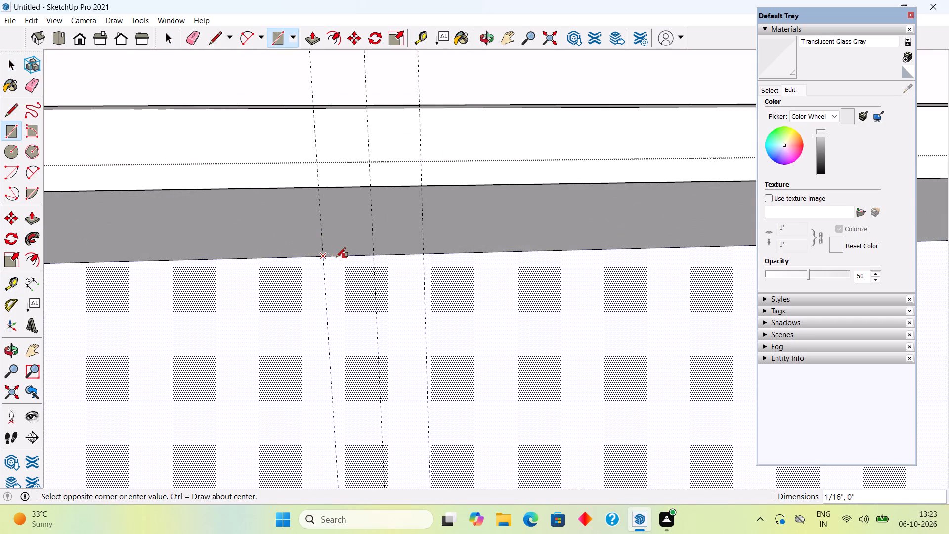
{"action": "scroll", "coordinate": [336, 257], "scroll_direction": "down", "scroll_amount": 11}
{"action": "scroll", "coordinate": [339, 263], "scroll_direction": "down", "scroll_amount": 20}
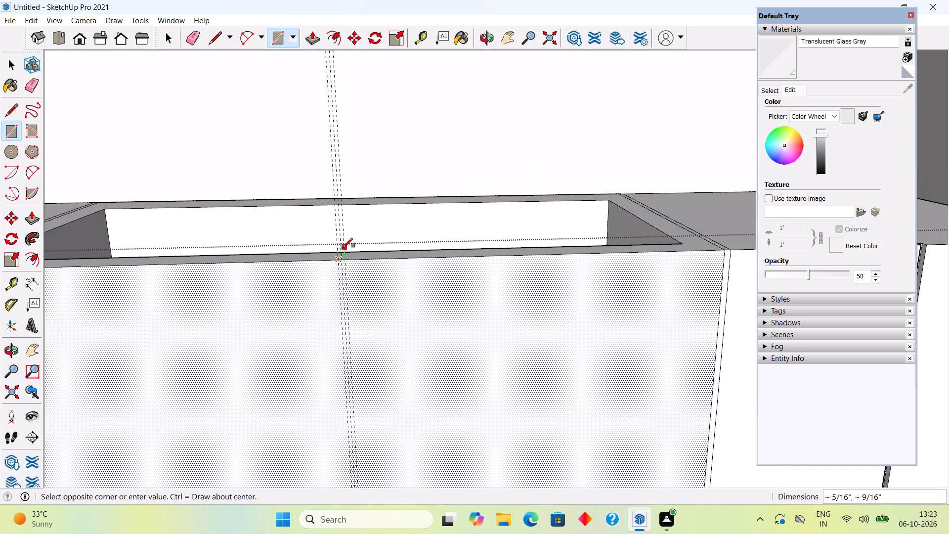
{"action": "scroll", "coordinate": [343, 248], "scroll_direction": "down", "scroll_amount": 14}
{"action": "scroll", "coordinate": [344, 352], "scroll_direction": "up", "scroll_amount": 11}
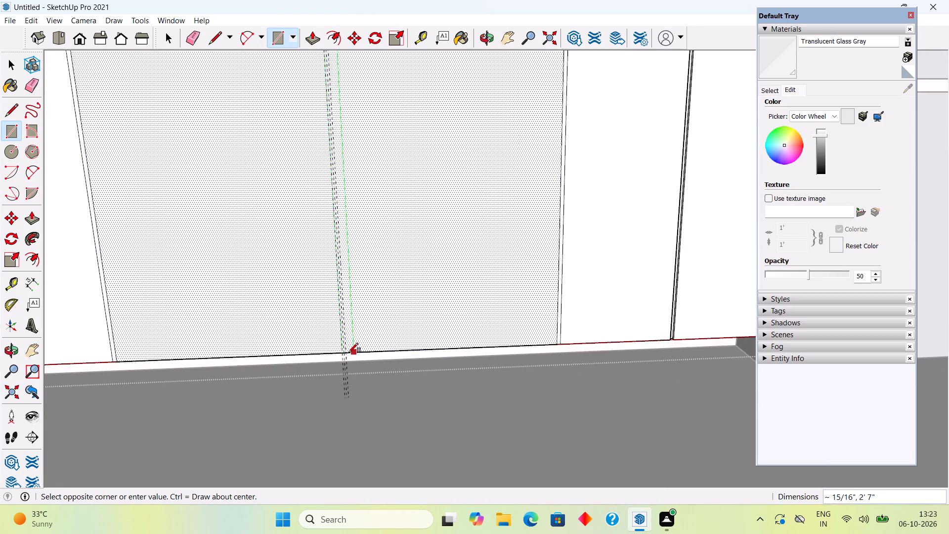
{"action": "scroll", "coordinate": [347, 353], "scroll_direction": "up", "scroll_amount": 11}
{"action": "scroll", "coordinate": [347, 352], "scroll_direction": "up", "scroll_amount": 11}
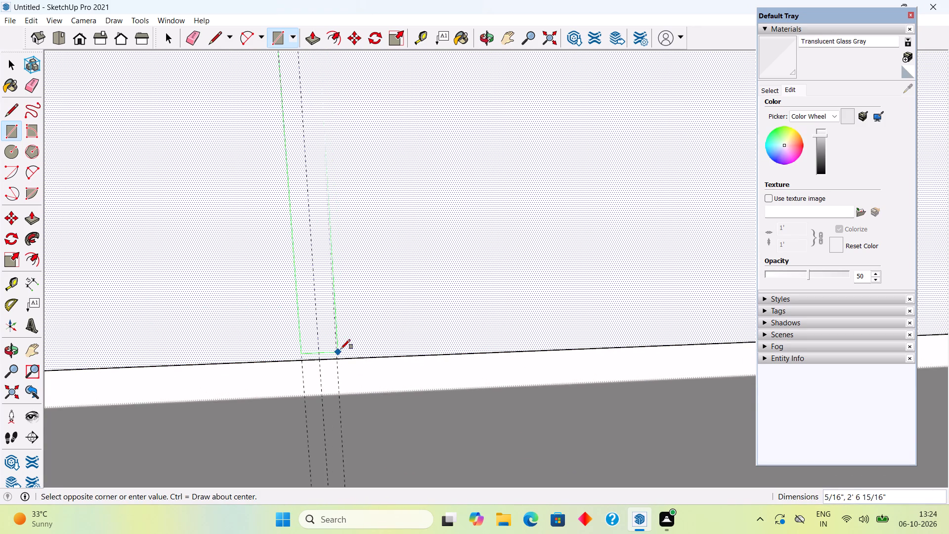
{"action": "scroll", "coordinate": [340, 349], "scroll_direction": "up", "scroll_amount": 6}
{"action": "left_click", "coordinate": [334, 365]}
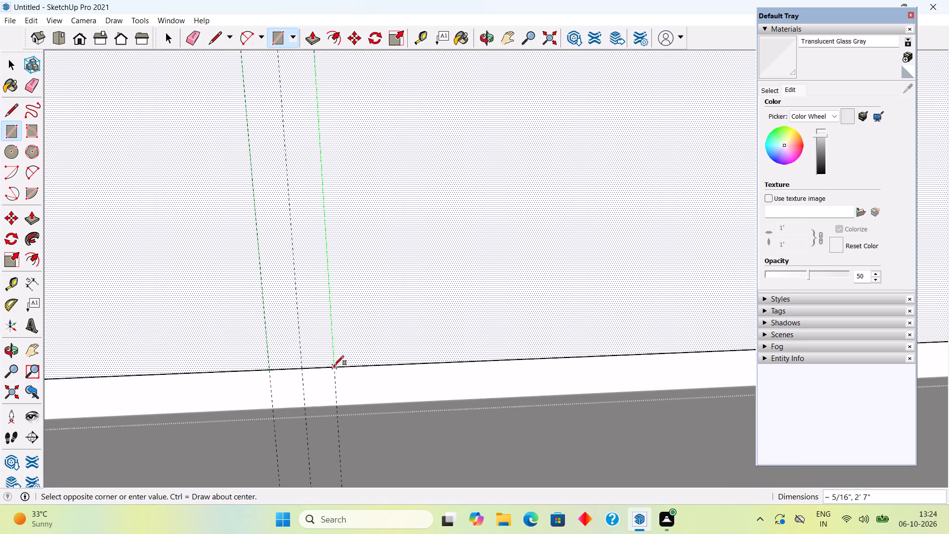
{"action": "key", "text": "space"}
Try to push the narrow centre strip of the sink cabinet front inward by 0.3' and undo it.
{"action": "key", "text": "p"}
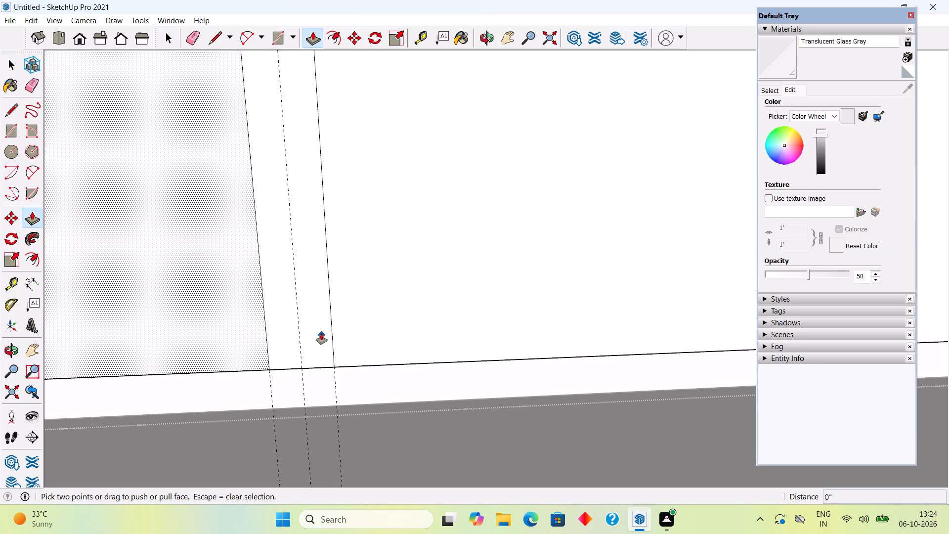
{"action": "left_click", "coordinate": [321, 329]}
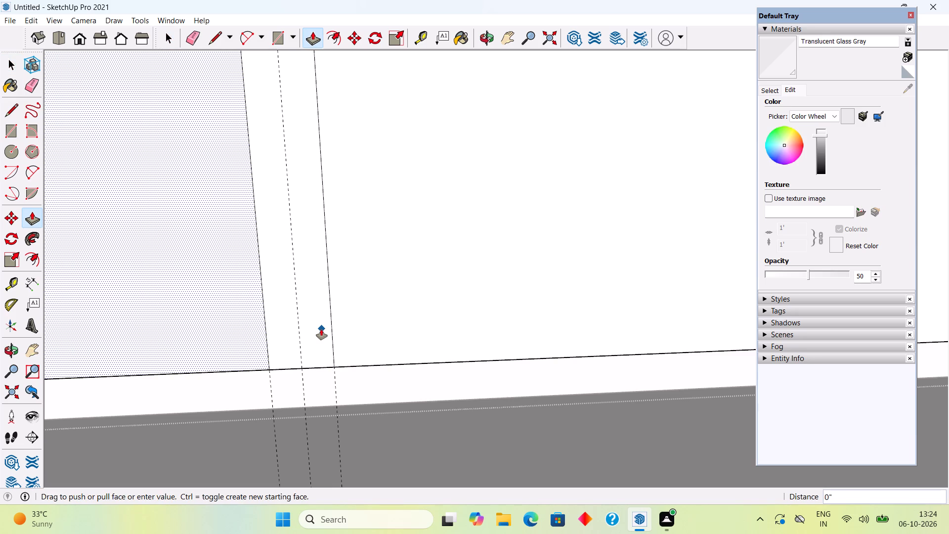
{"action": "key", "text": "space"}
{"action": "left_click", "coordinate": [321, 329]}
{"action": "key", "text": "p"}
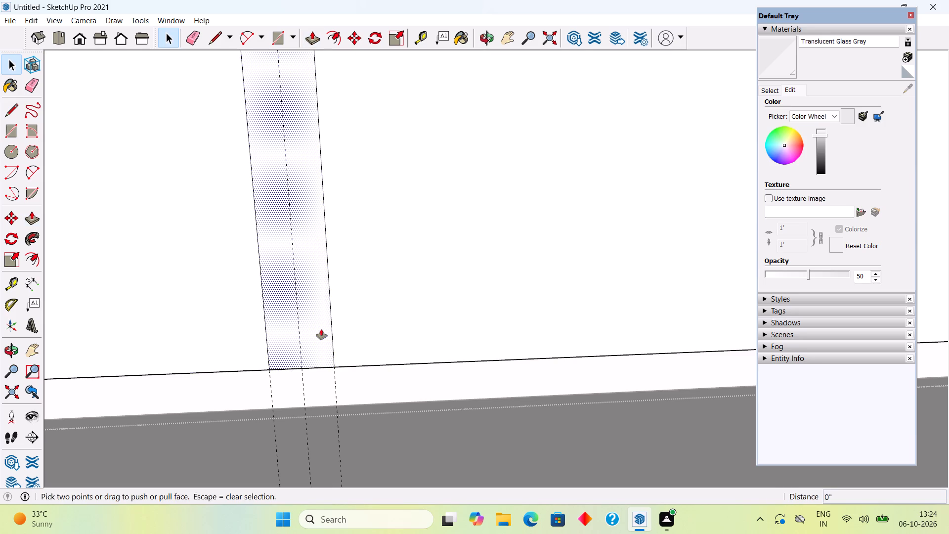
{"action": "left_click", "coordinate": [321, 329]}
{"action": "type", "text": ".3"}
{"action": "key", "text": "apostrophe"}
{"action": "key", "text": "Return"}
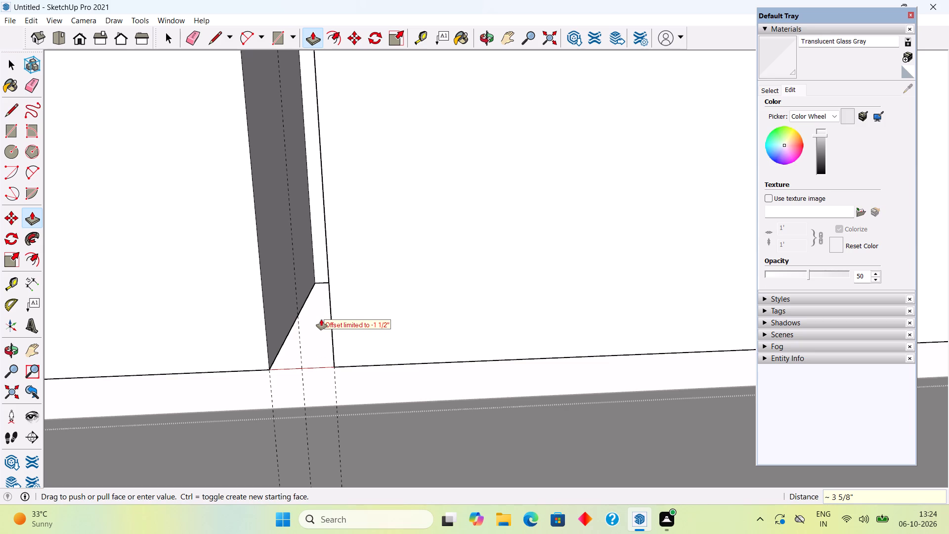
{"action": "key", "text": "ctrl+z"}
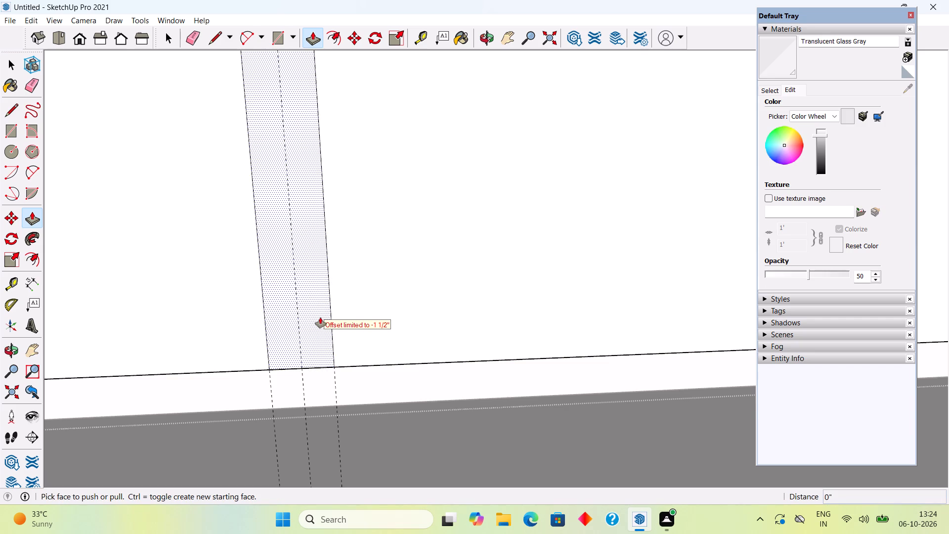
Push the narrow centre strip inward by 0.3" to form the gap between two sink doors, and close the cabinet group.
{"action": "left_click", "coordinate": [320, 317]}
{"action": "type", "text": ".3\""}
{"action": "key", "text": "Return"}
{"action": "key", "text": "space"}
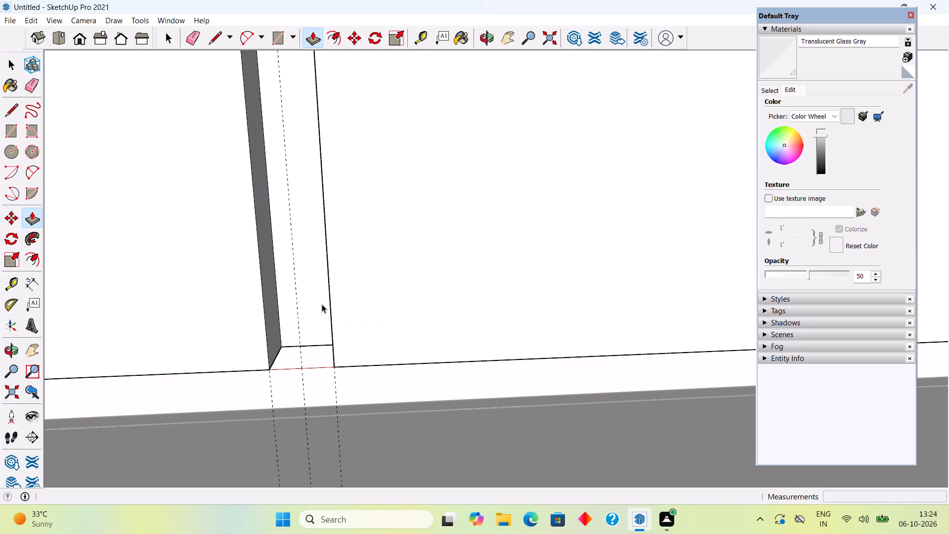
{"action": "scroll", "coordinate": [322, 304], "scroll_direction": "down", "scroll_amount": 20}
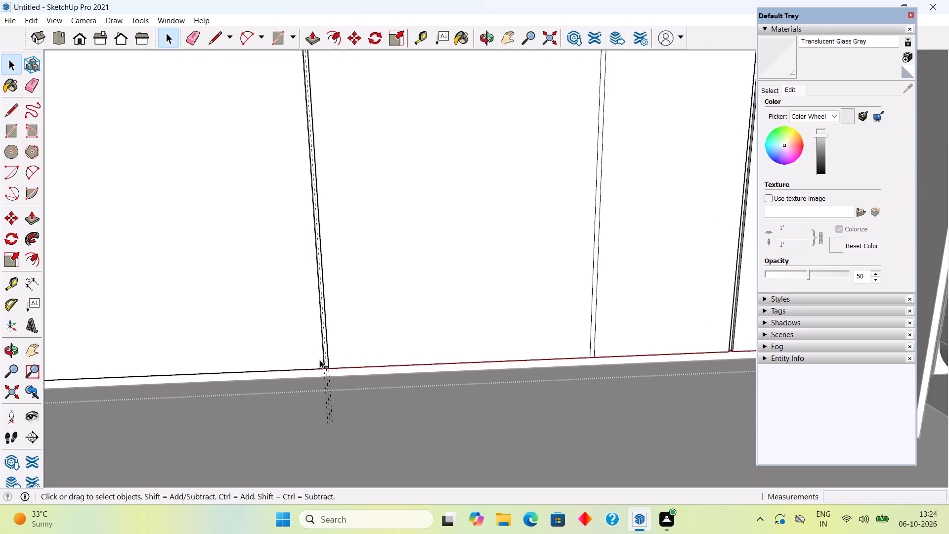
{"action": "scroll", "coordinate": [320, 360], "scroll_direction": "down", "scroll_amount": 11}
{"action": "left_click", "coordinate": [703, 257]}
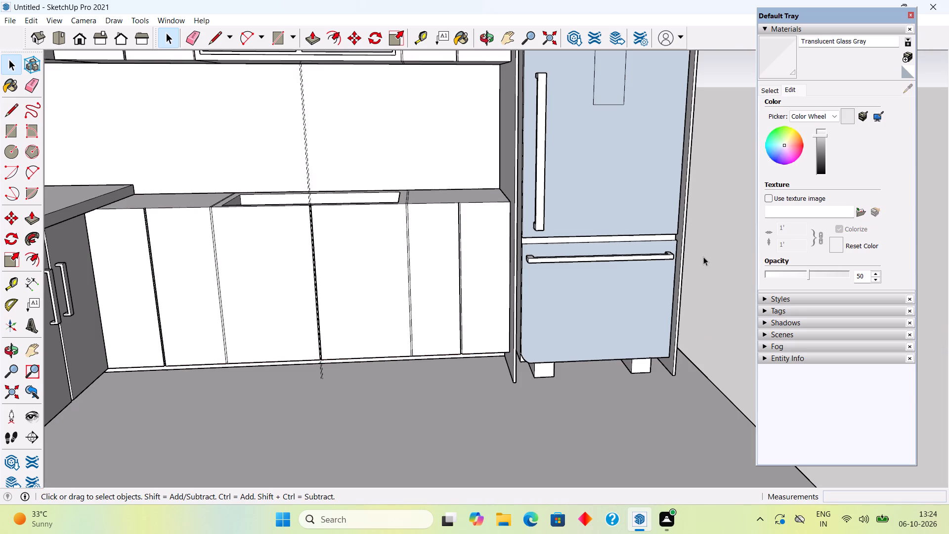
Delete all guides from the model.
{"action": "left_click", "coordinate": [27, 17]}
{"action": "left_click", "coordinate": [55, 129]}
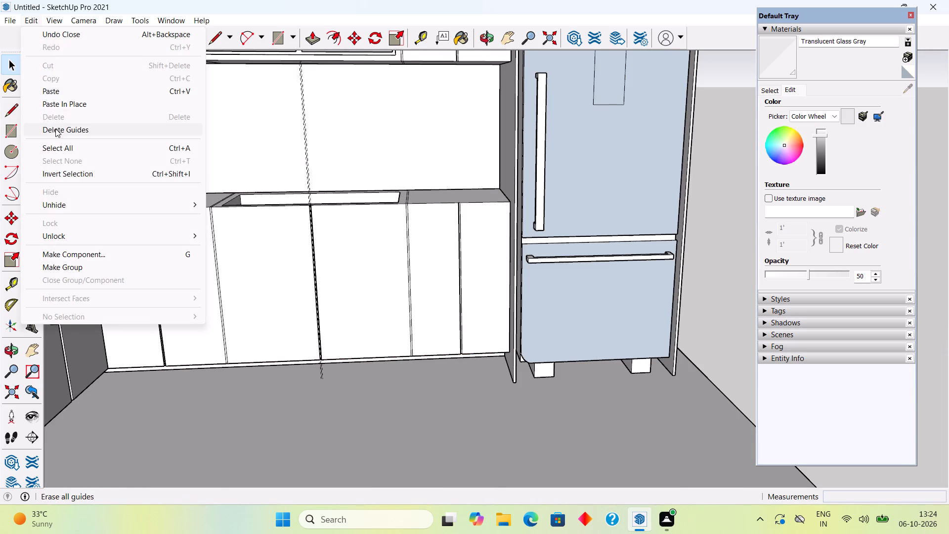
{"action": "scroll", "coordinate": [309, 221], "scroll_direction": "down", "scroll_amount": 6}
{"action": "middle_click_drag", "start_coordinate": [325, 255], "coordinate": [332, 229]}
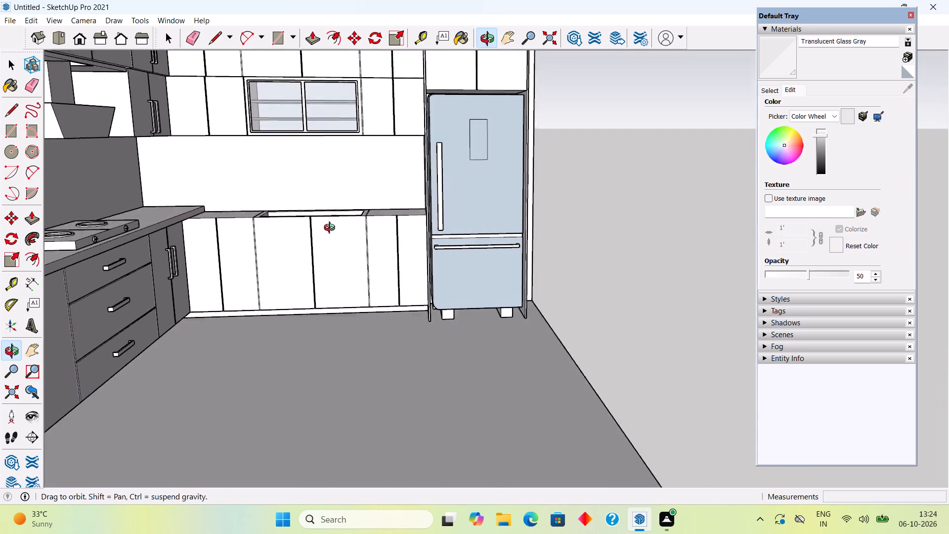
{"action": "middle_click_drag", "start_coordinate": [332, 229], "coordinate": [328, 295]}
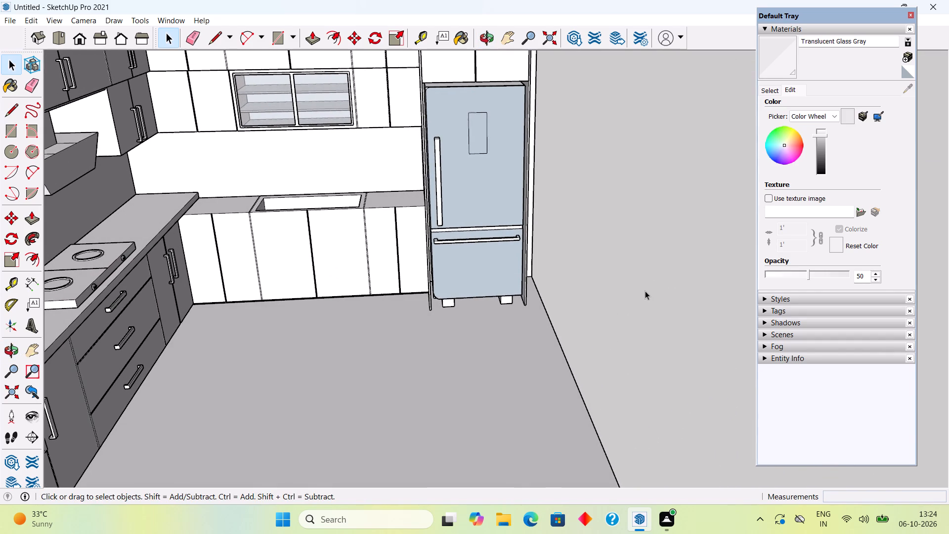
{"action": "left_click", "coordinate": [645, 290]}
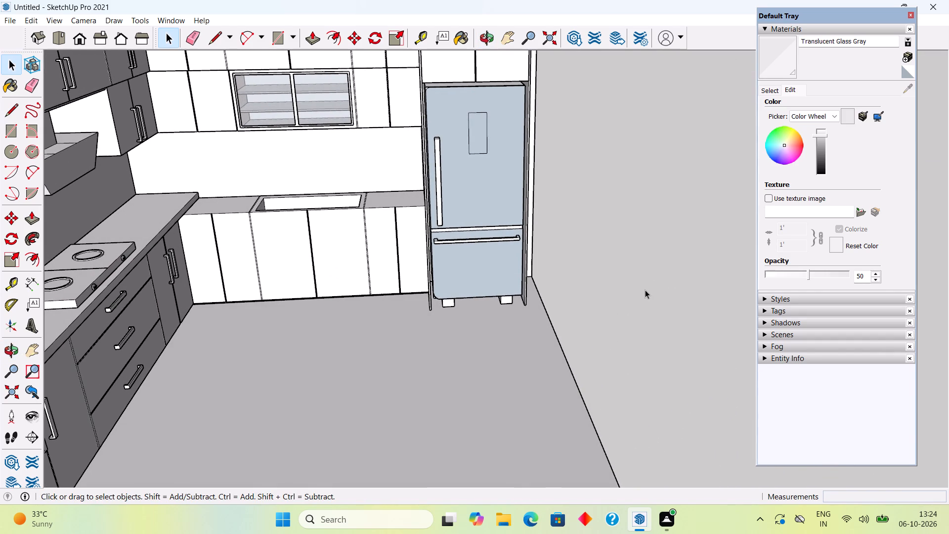
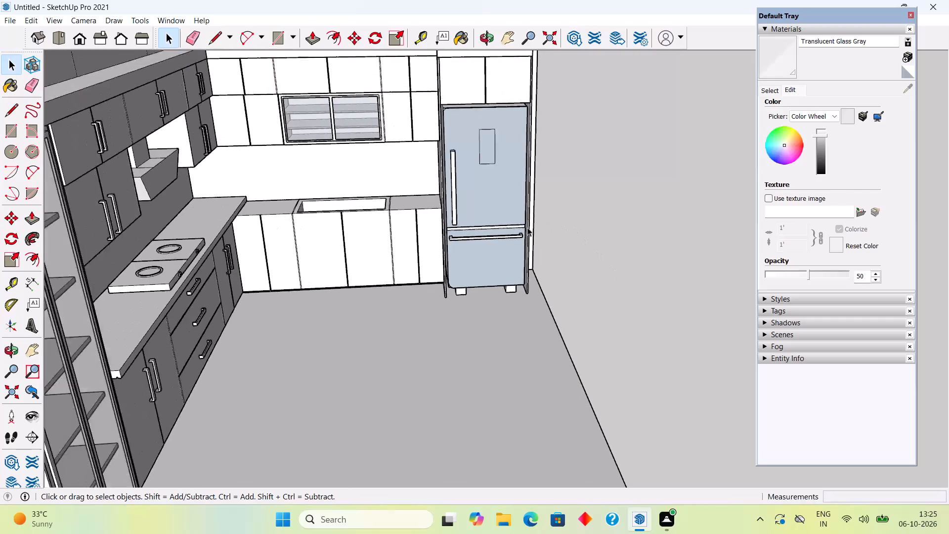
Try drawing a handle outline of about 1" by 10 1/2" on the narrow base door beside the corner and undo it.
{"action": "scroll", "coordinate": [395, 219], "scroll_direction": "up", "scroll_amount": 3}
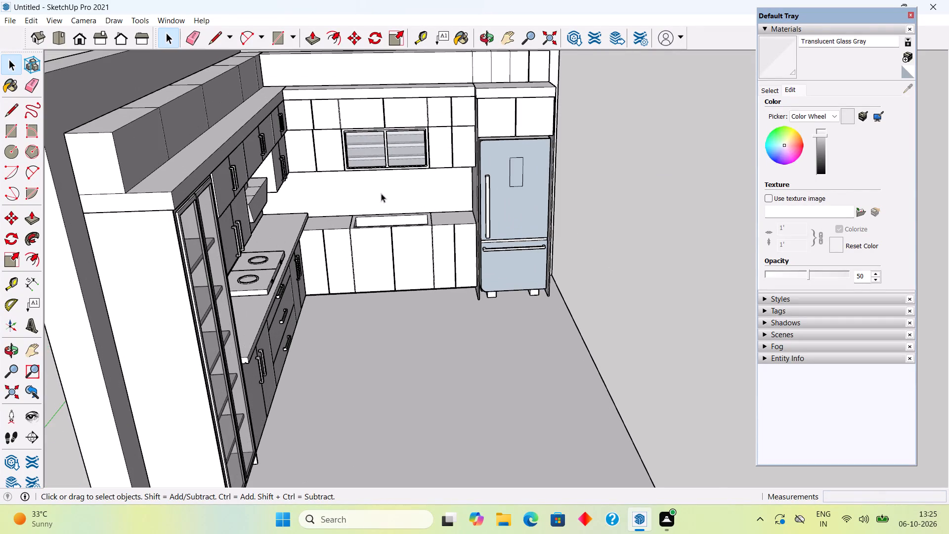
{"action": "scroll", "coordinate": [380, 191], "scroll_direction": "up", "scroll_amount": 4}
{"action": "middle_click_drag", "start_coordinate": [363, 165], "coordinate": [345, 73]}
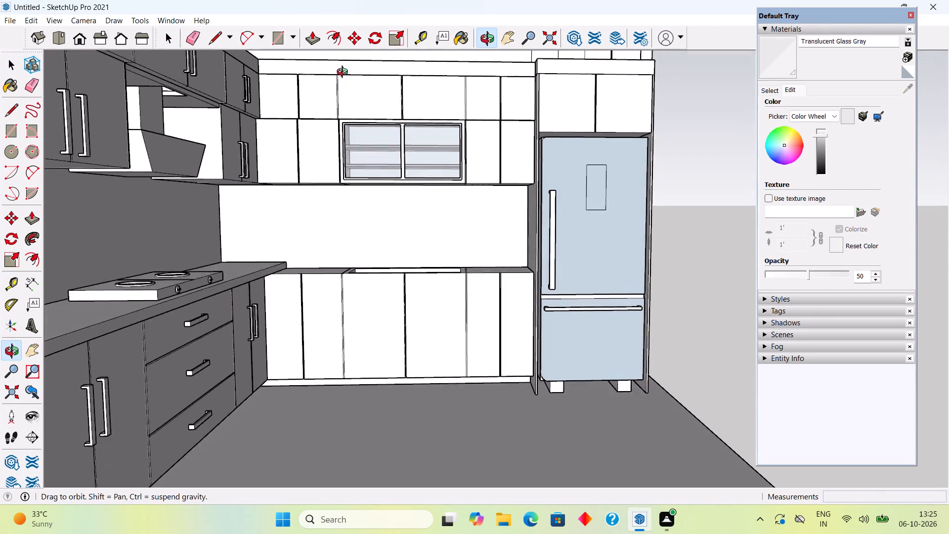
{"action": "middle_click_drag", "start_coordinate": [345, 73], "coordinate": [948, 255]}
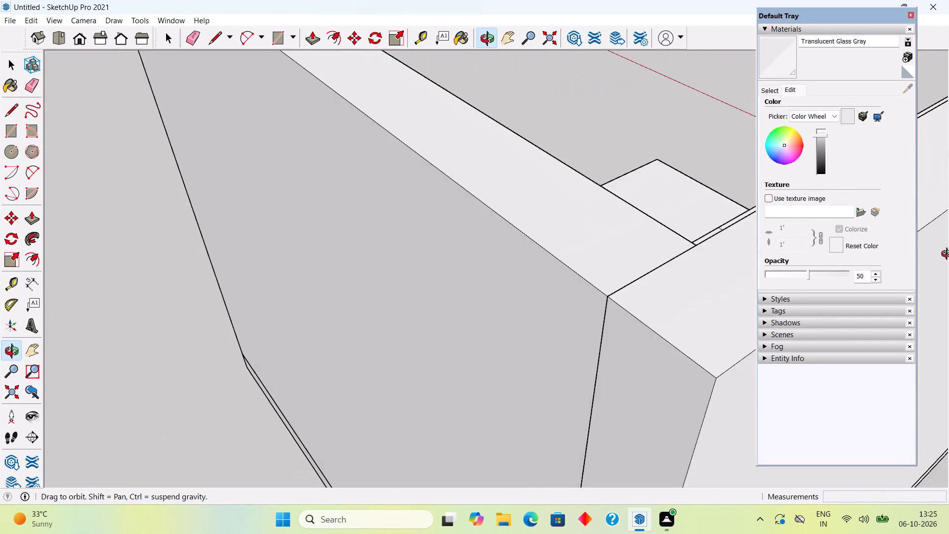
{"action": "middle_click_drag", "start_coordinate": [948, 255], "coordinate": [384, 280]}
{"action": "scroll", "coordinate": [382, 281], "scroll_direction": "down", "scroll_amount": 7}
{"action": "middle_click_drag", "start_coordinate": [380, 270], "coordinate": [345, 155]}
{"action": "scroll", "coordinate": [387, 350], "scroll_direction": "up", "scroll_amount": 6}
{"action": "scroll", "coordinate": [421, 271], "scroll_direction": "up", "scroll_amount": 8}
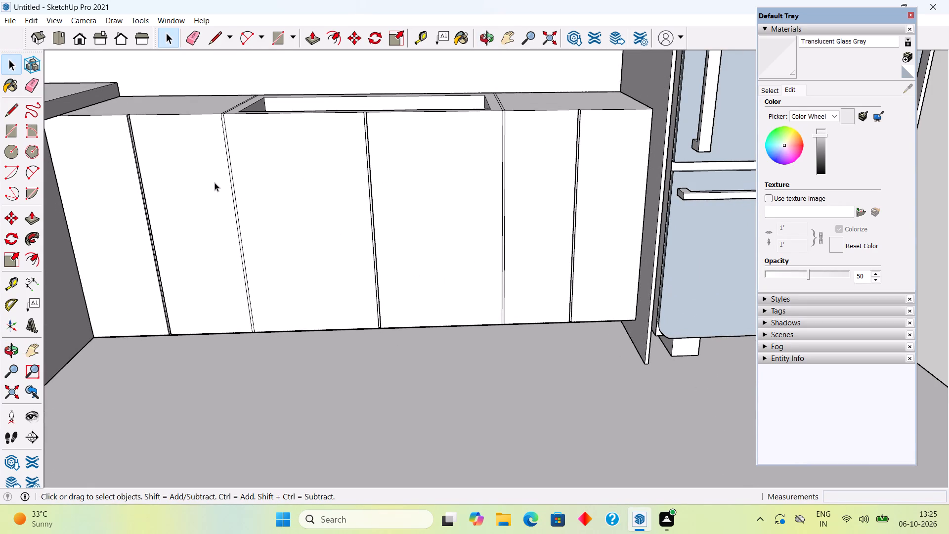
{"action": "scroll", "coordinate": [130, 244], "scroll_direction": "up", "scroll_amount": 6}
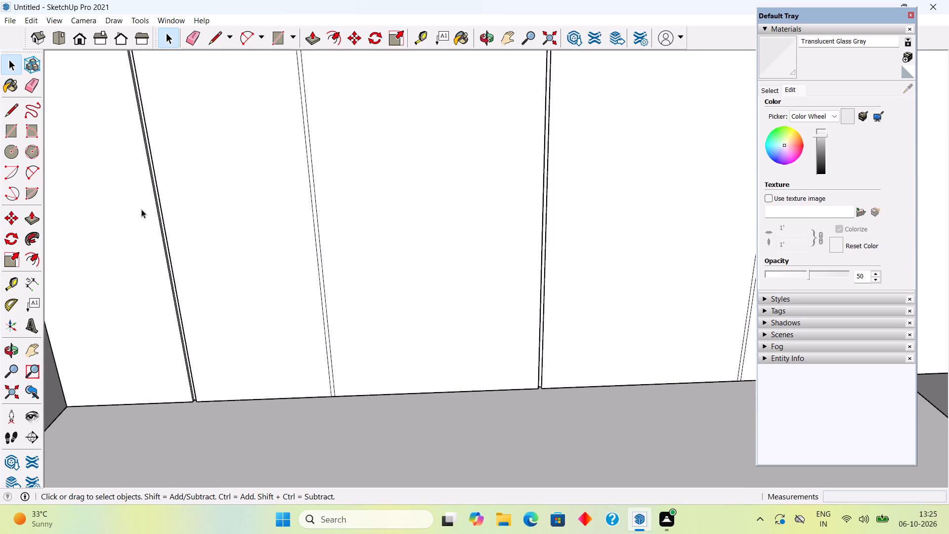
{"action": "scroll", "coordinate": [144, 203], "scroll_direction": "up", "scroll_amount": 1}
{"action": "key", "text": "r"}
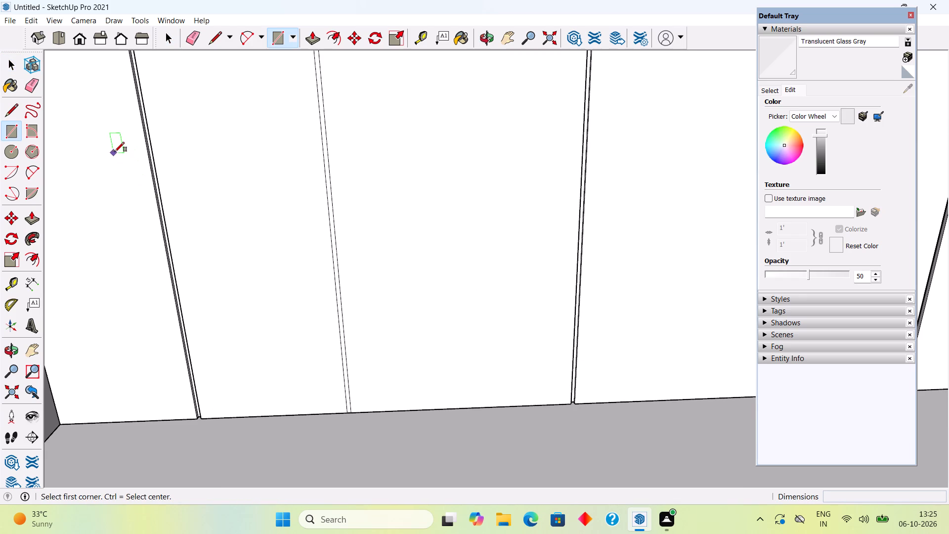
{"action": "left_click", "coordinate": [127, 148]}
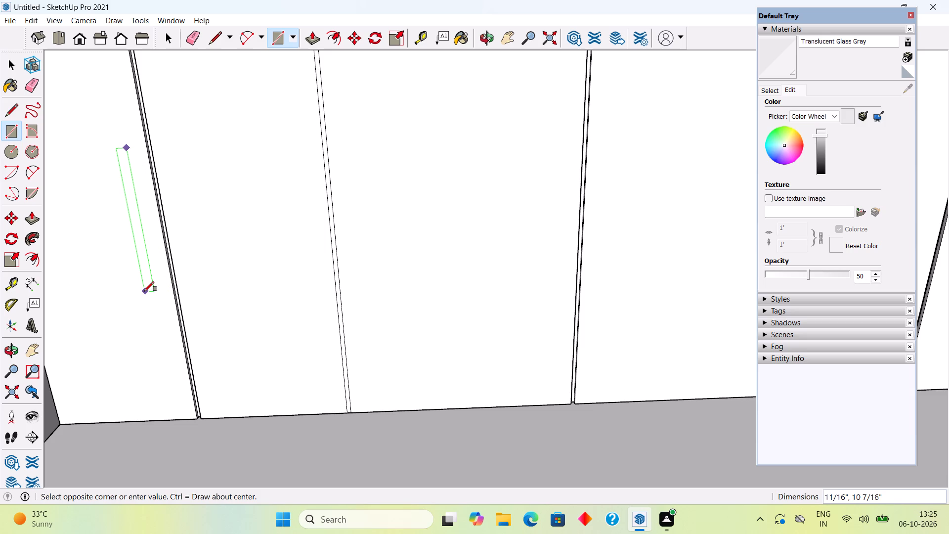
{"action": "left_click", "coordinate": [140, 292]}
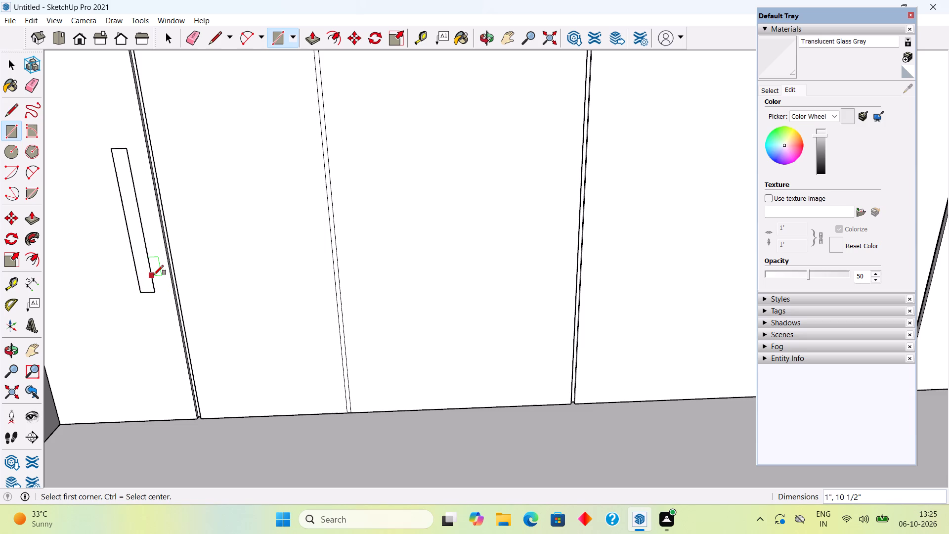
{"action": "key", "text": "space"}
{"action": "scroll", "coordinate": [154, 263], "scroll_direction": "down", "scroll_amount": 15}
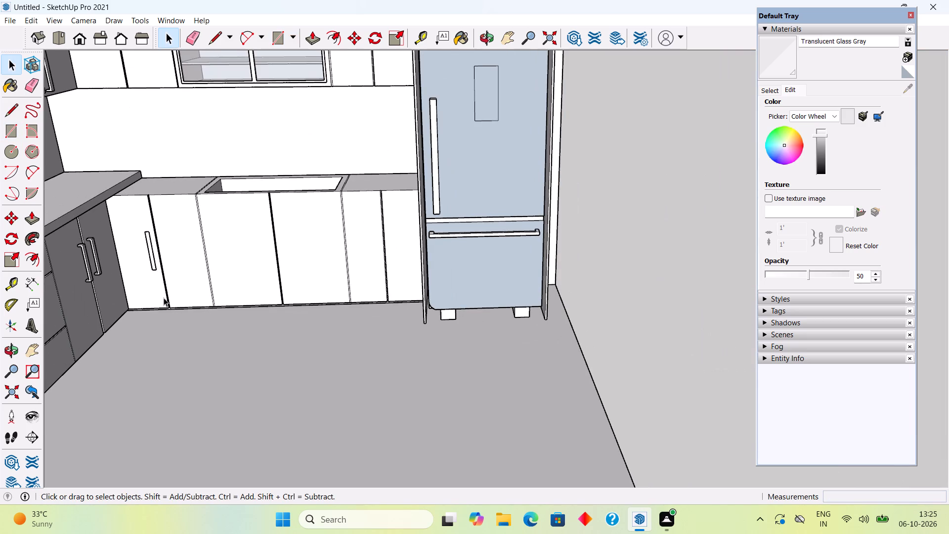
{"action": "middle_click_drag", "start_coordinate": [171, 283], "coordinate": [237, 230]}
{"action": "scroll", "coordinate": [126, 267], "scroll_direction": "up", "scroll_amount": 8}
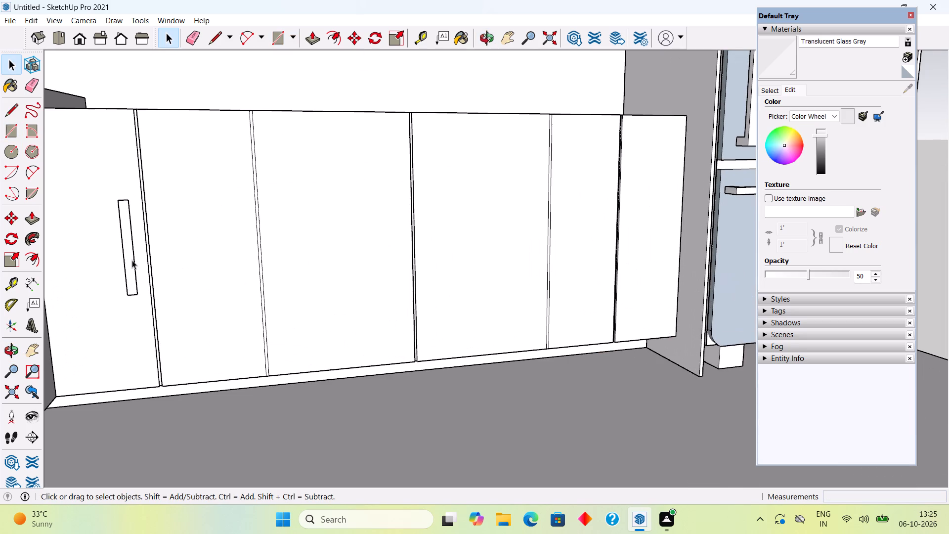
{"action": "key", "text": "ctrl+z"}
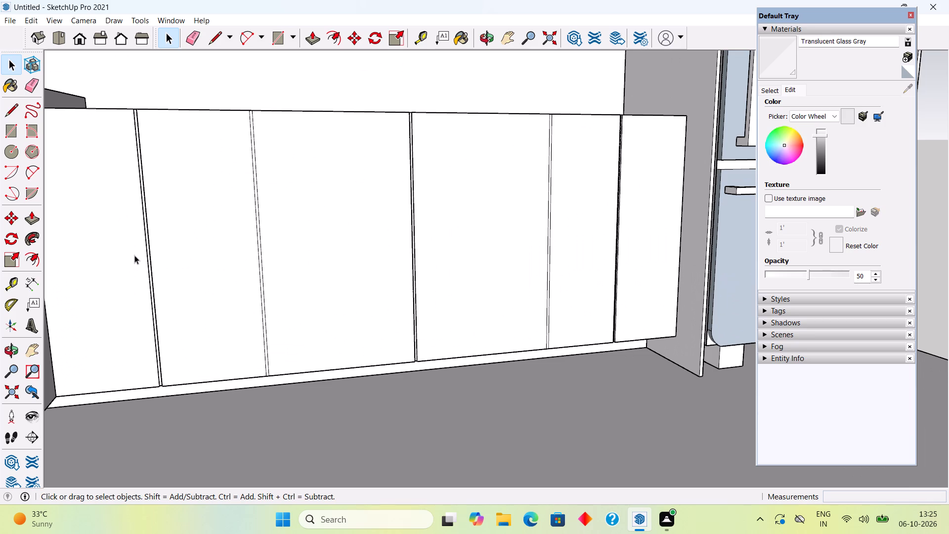
Draw a vertical handle rectangle of about 7/8" by 9 5/16" on the corner base door, near its gap with the adjacent door.
{"action": "key", "text": "r"}
{"action": "left_click", "coordinate": [121, 211]}
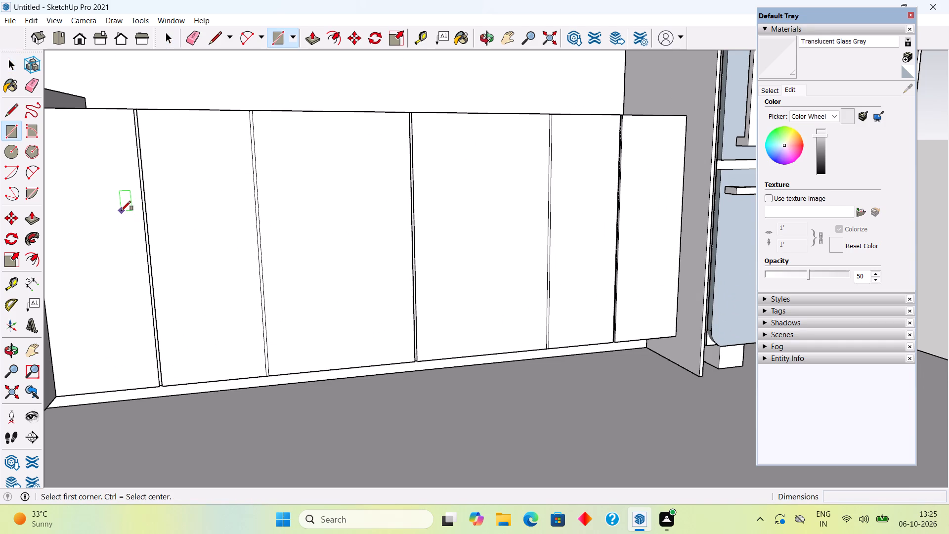
{"action": "left_click", "coordinate": [138, 294]}
{"action": "scroll", "coordinate": [120, 271], "scroll_direction": "up", "scroll_amount": 1}
{"action": "key", "text": "space"}
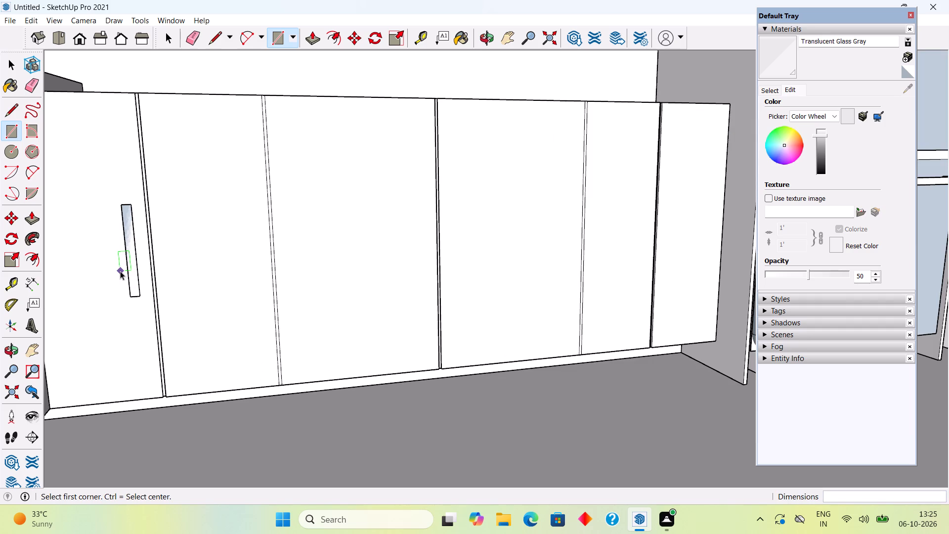
Pull the handle rectangle out 1" from the door front.
{"action": "type", "text": "p"}
{"action": "left_click", "coordinate": [134, 260]}
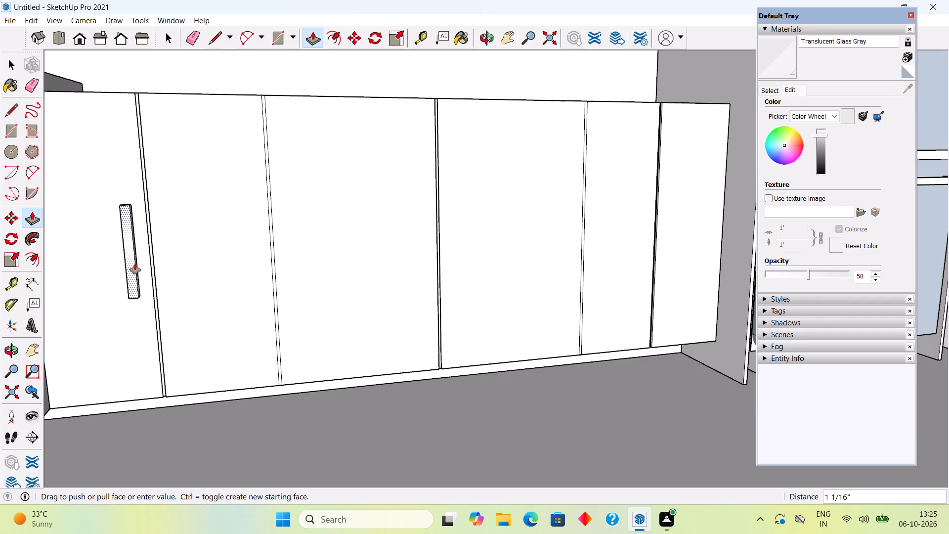
{"action": "type", "text": "1\""}
{"action": "key", "text": "Return"}
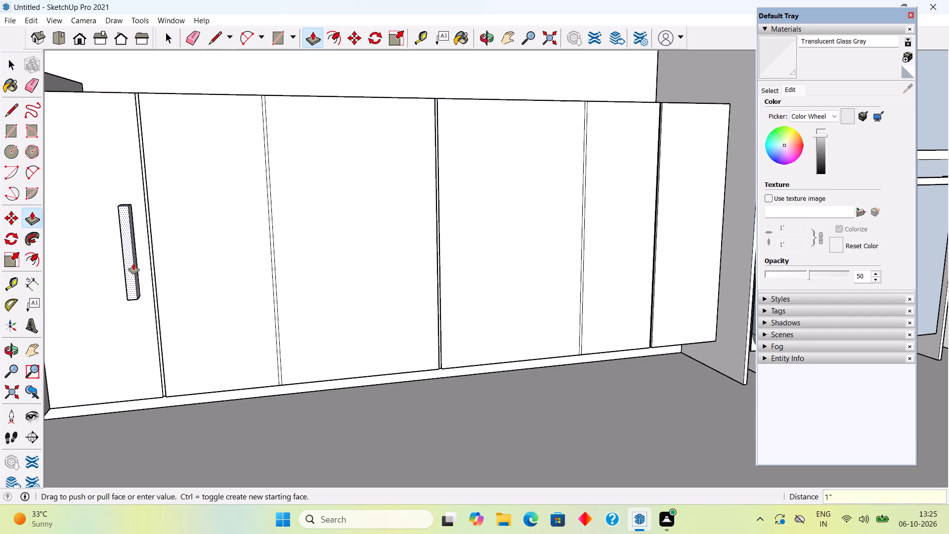
{"action": "key", "text": "space"}
Offset the outline of the handle bar's long side face inward by about 5/16".
{"action": "middle_click_drag", "start_coordinate": [133, 263], "coordinate": [7, 274]}
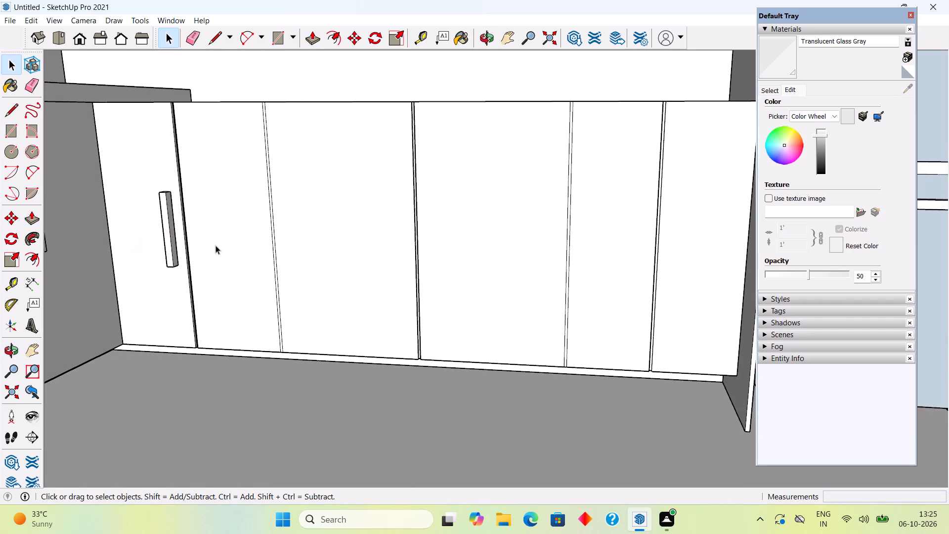
{"action": "scroll", "coordinate": [194, 228], "scroll_direction": "up", "scroll_amount": 10}
{"action": "middle_click_drag", "start_coordinate": [155, 222], "coordinate": [108, 228]}
{"action": "scroll", "coordinate": [177, 214], "scroll_direction": "up", "scroll_amount": 3}
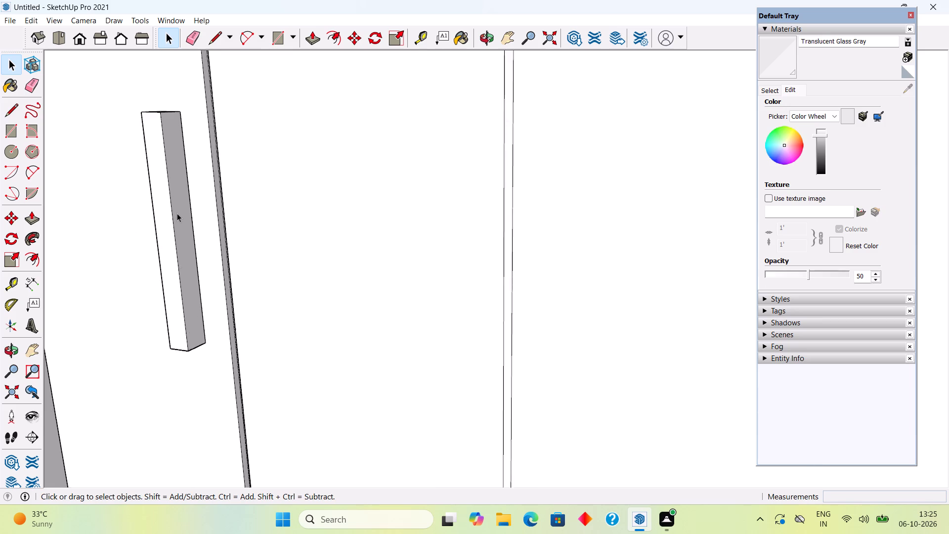
{"action": "scroll", "coordinate": [177, 213], "scroll_direction": "up", "scroll_amount": 2}
{"action": "left_click", "coordinate": [177, 213]}
{"action": "key", "text": "f"}
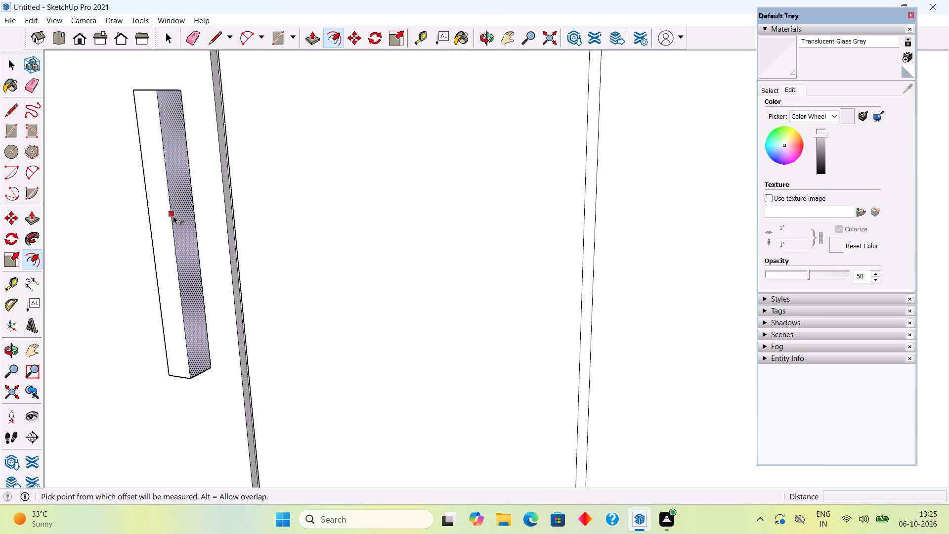
{"action": "left_click", "coordinate": [170, 224]}
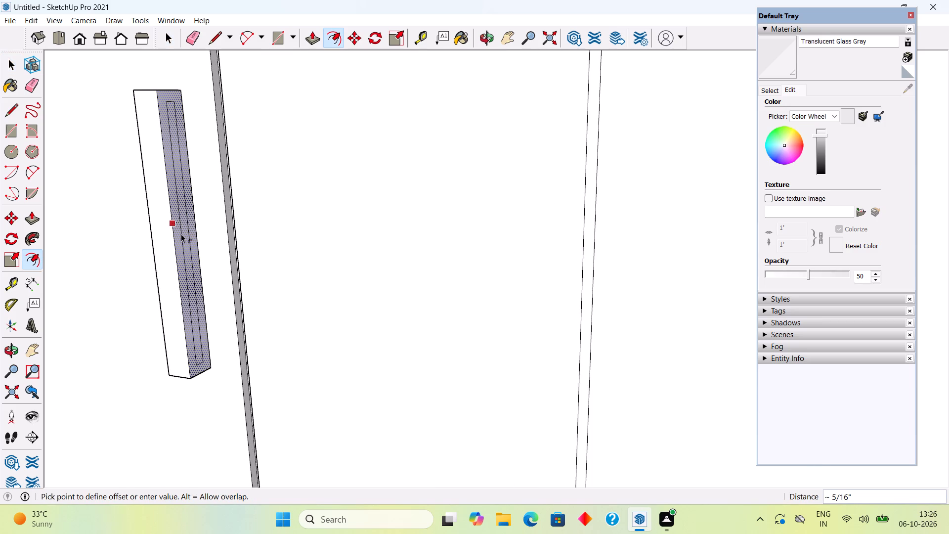
{"action": "left_click", "coordinate": [181, 235]}
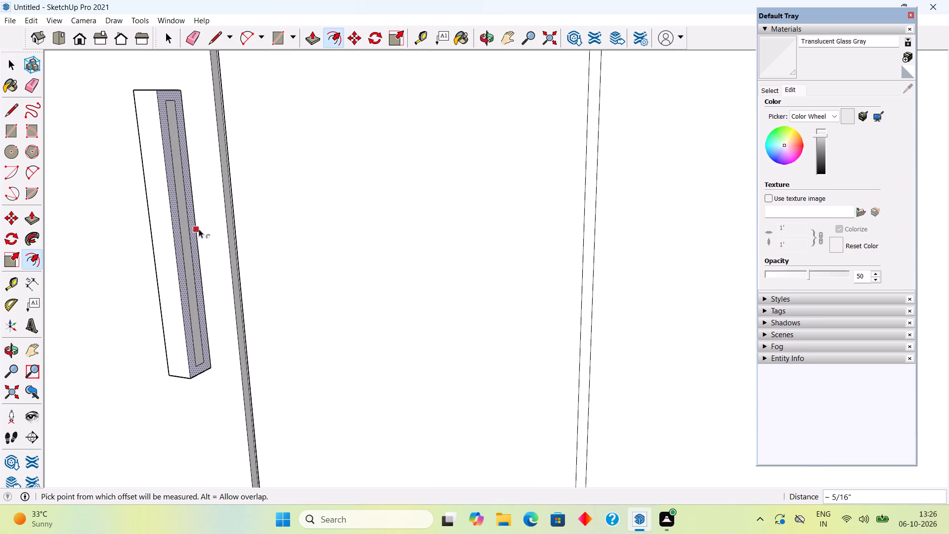
{"action": "key", "text": "space"}
Draw two lines of about 5/16" extending the offset outline's lower and upper ends to the side face's door-side edge.
{"action": "key", "text": "l"}
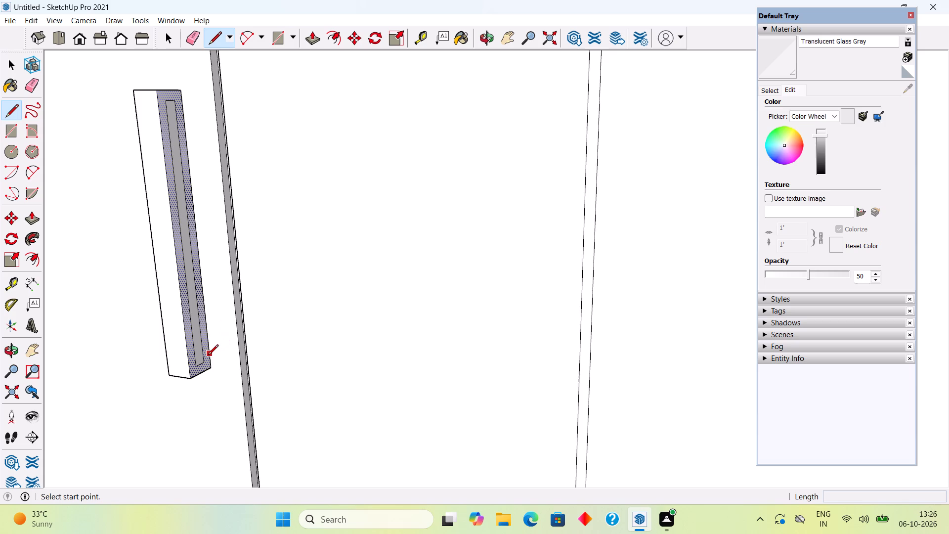
{"action": "scroll", "coordinate": [206, 358], "scroll_direction": "up", "scroll_amount": 9}
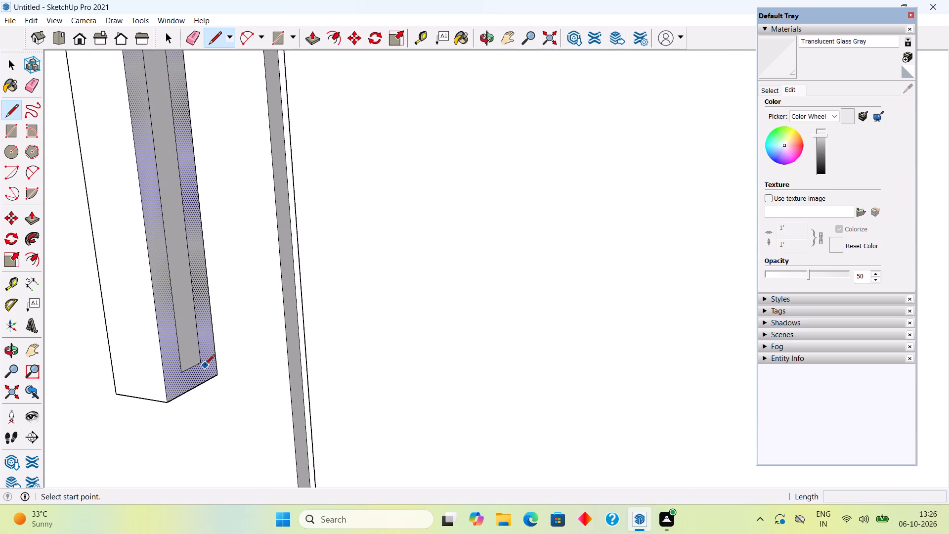
{"action": "left_click", "coordinate": [203, 363]}
{"action": "left_click", "coordinate": [213, 354]}
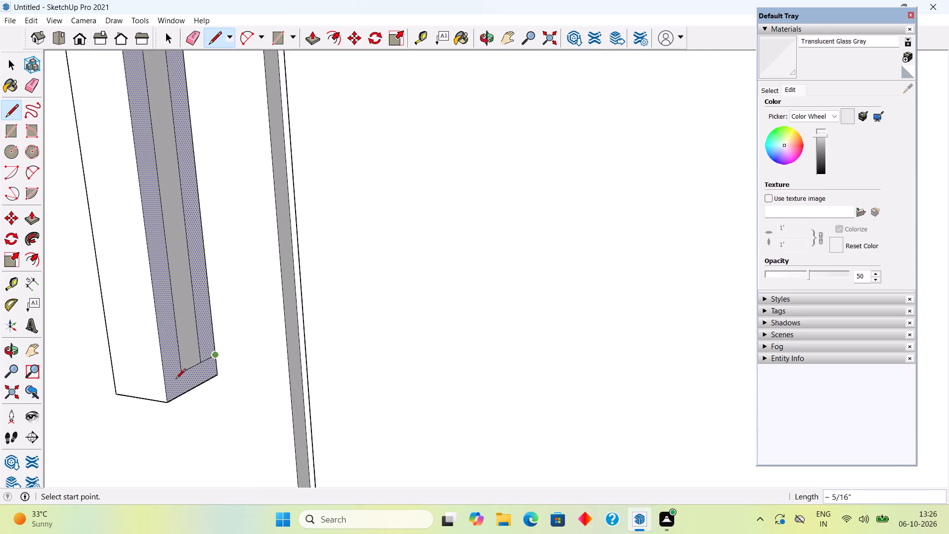
{"action": "key", "text": "space"}
{"action": "scroll", "coordinate": [204, 261], "scroll_direction": "down", "scroll_amount": 5}
{"action": "scroll", "coordinate": [197, 107], "scroll_direction": "down", "scroll_amount": 4}
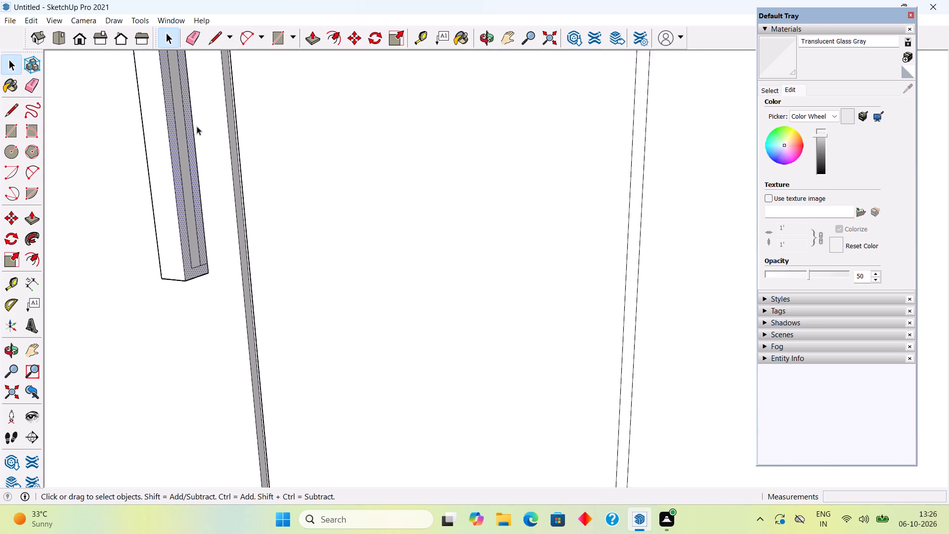
{"action": "scroll", "coordinate": [197, 126], "scroll_direction": "down", "scroll_amount": 17}
{"action": "scroll", "coordinate": [200, 57], "scroll_direction": "up", "scroll_amount": 7}
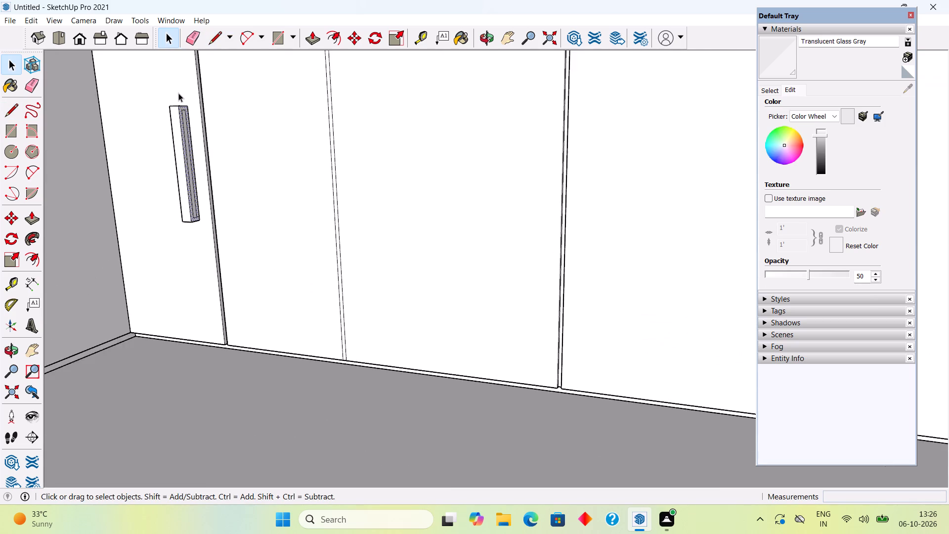
{"action": "scroll", "coordinate": [178, 93], "scroll_direction": "up", "scroll_amount": 13}
{"action": "key", "text": "l"}
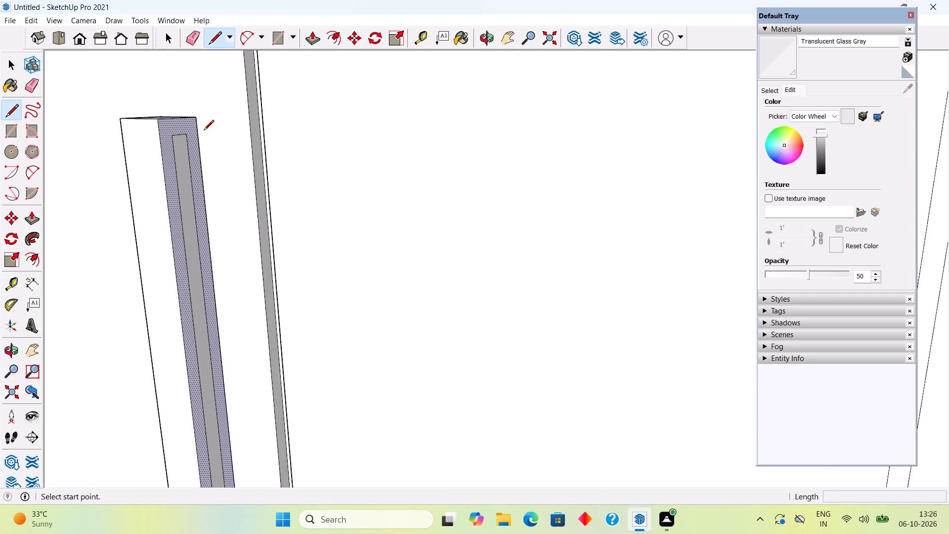
{"action": "left_click", "coordinate": [184, 133]}
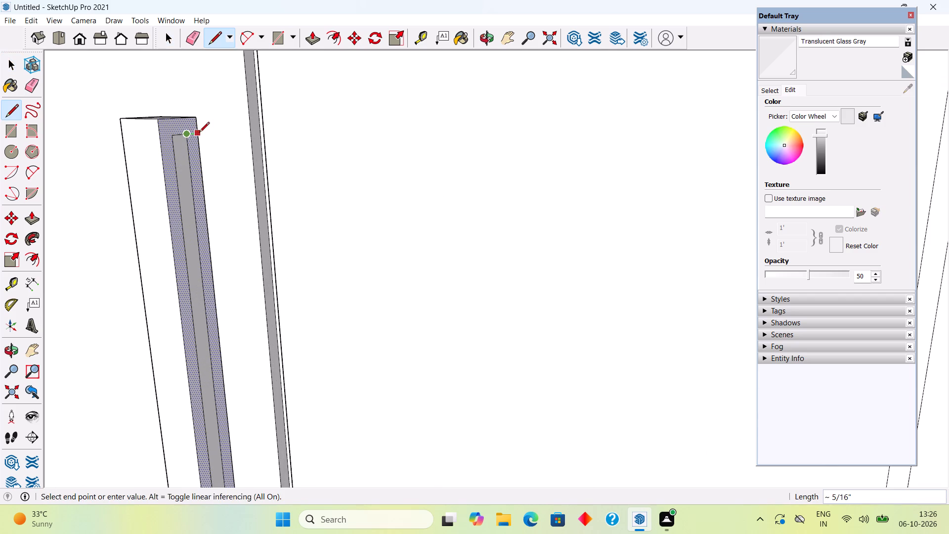
{"action": "left_click", "coordinate": [199, 133]}
{"action": "key", "text": "space"}
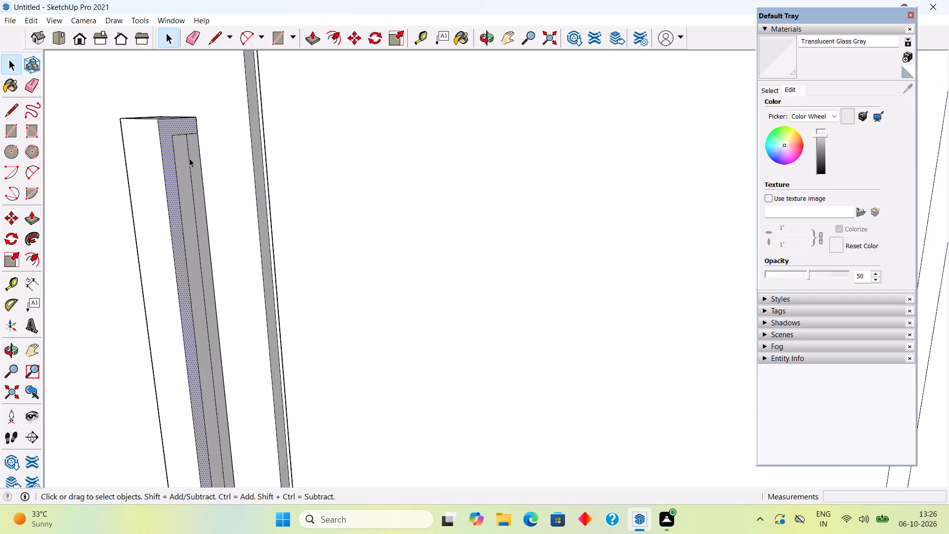
Delete the offset outline's long edge nearest the door, merging the inner area with the strip beside it.
{"action": "left_click", "coordinate": [190, 164]}
{"action": "key", "text": "Delete"}
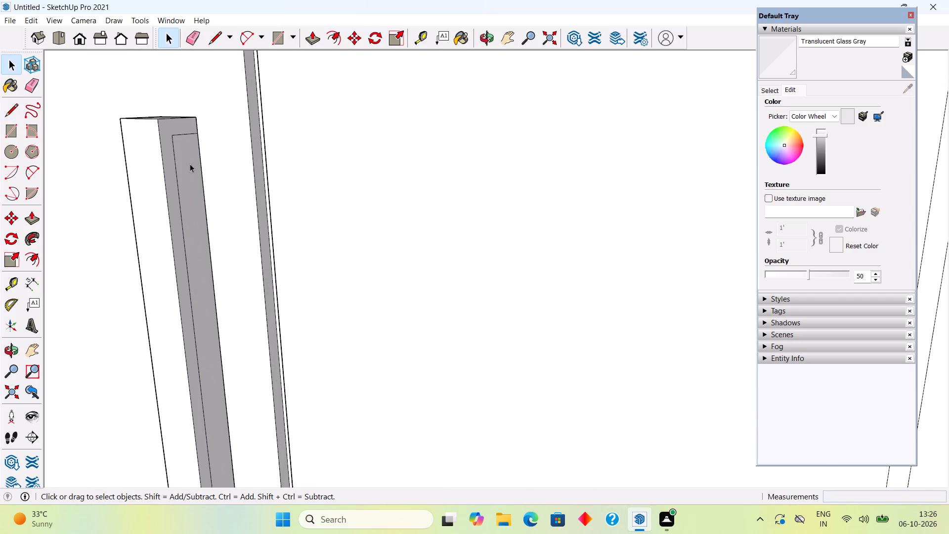
Push the inner area 7/8" through the bar to cut away the space between the handle grip and the door.
{"action": "left_click", "coordinate": [191, 167]}
{"action": "key", "text": "p"}
{"action": "left_click", "coordinate": [191, 167]}
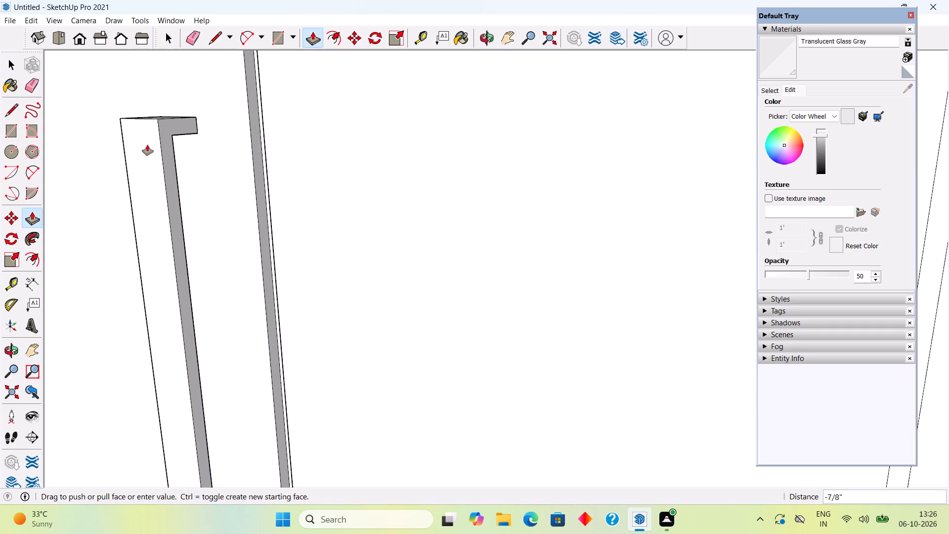
{"action": "left_click", "coordinate": [131, 138]}
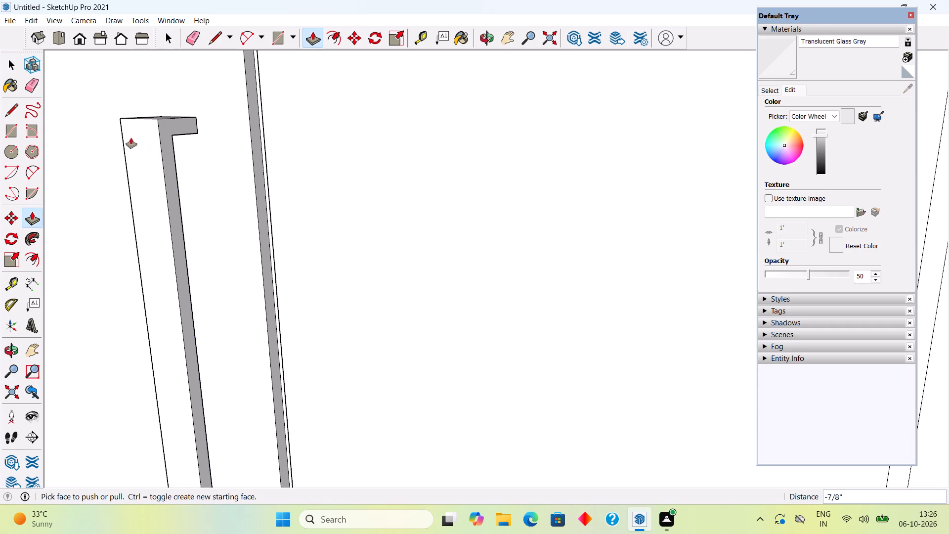
Select all the connected geometry of the new door handle and make it a group.
{"action": "middle_click_drag", "start_coordinate": [129, 159], "coordinate": [10, 144]}
{"action": "scroll", "coordinate": [11, 144], "scroll_direction": "down", "scroll_amount": 4}
{"action": "scroll", "coordinate": [263, 252], "scroll_direction": "down", "scroll_amount": 4}
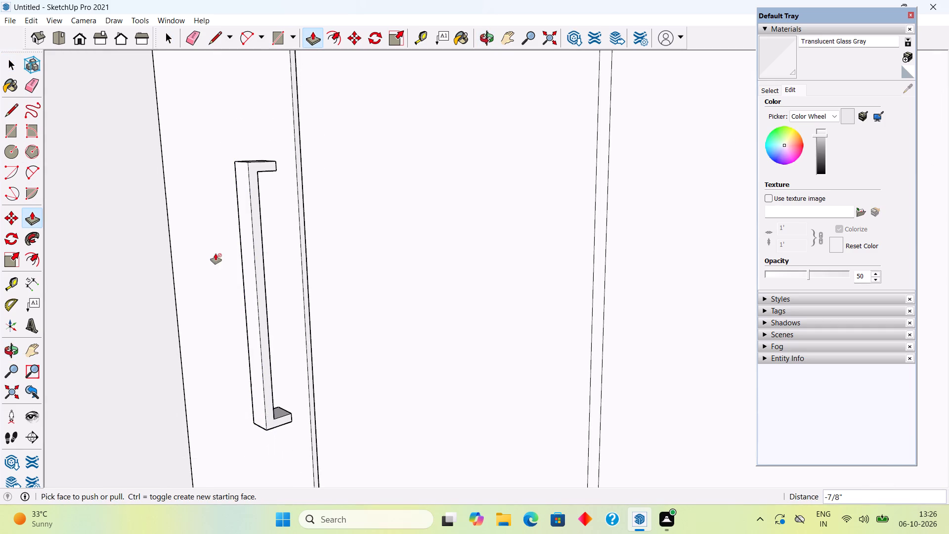
{"action": "scroll", "coordinate": [219, 251], "scroll_direction": "down", "scroll_amount": 4}
{"action": "middle_click_drag", "start_coordinate": [271, 273], "coordinate": [267, 305]}
{"action": "key", "text": "space"}
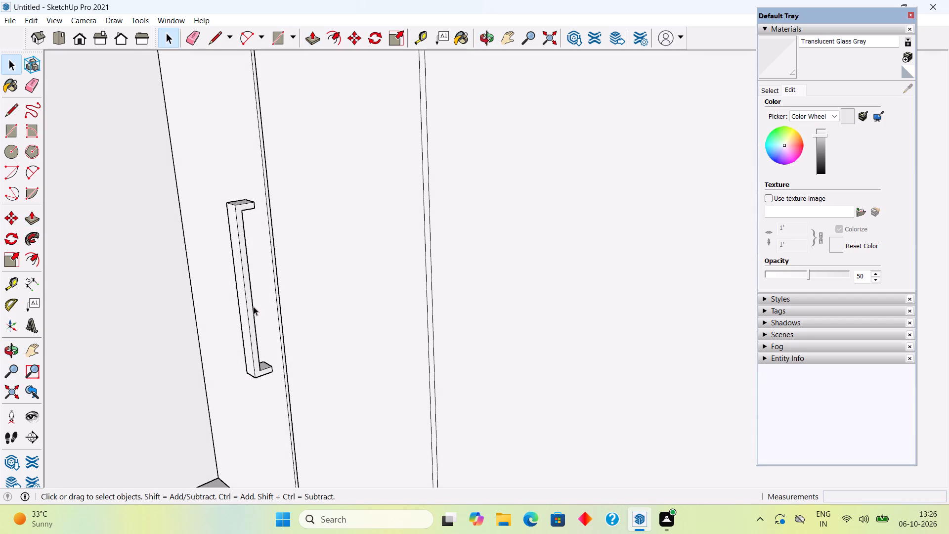
{"action": "left_click", "coordinate": [248, 308]}
{"action": "triple_click", "coordinate": [248, 308]}
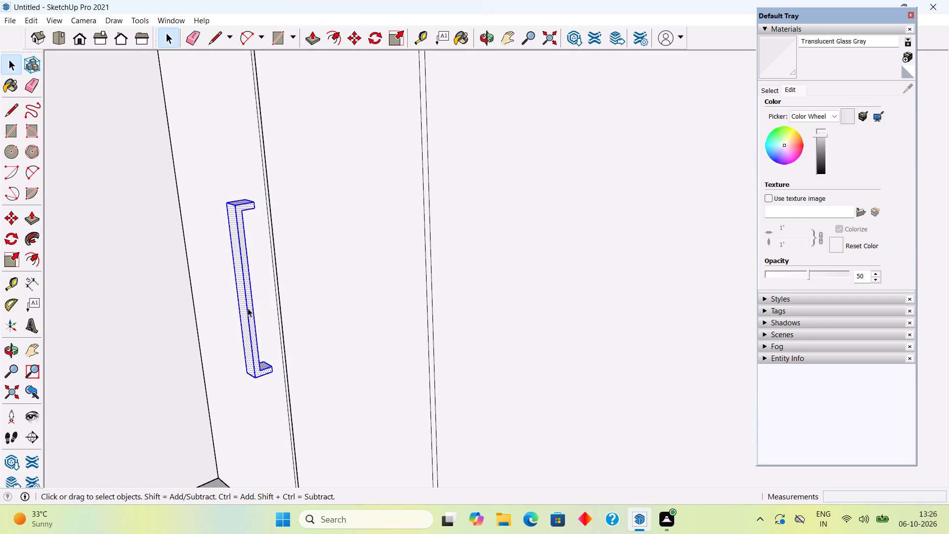
{"action": "right_click", "coordinate": [248, 308]}
{"action": "left_click", "coordinate": [307, 413]}
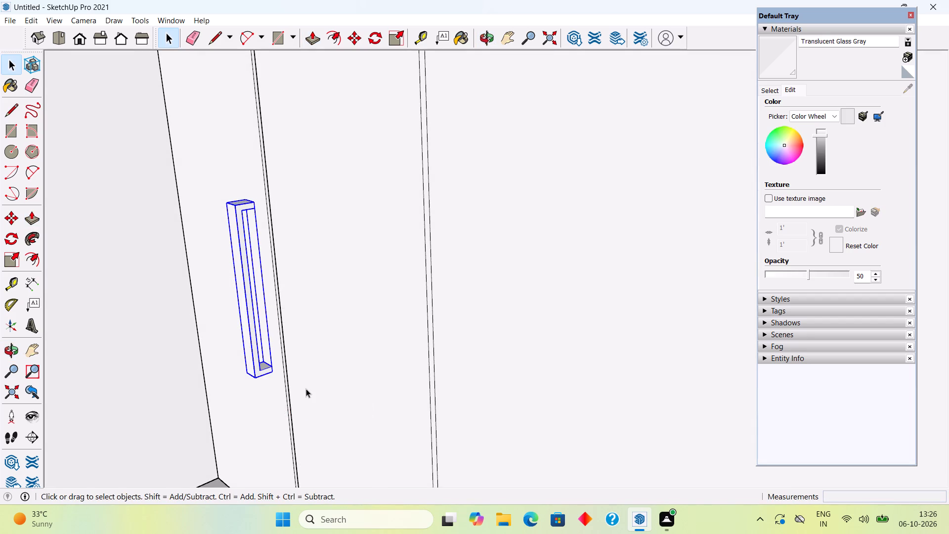
Copy the new bar handle 3 5/8" sideways onto the adjacent base door, forming a pair across the door gap.
{"action": "scroll", "coordinate": [302, 386], "scroll_direction": "down", "scroll_amount": 9}
{"action": "middle_click_drag", "start_coordinate": [330, 360], "coordinate": [436, 268]}
{"action": "scroll", "coordinate": [436, 268], "scroll_direction": "down", "scroll_amount": 3}
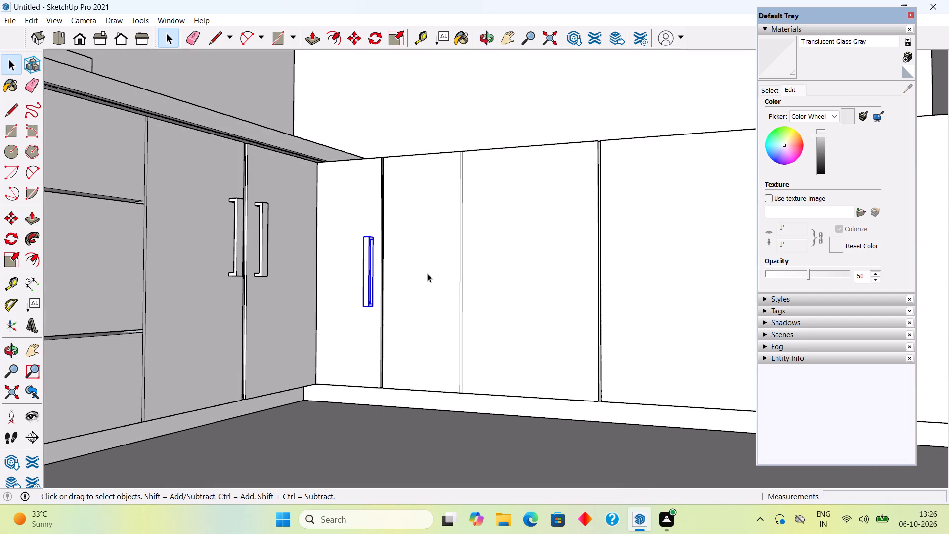
{"action": "scroll", "coordinate": [474, 284], "scroll_direction": "down", "scroll_amount": 10}
{"action": "middle_click_drag", "start_coordinate": [549, 340], "coordinate": [653, 348]}
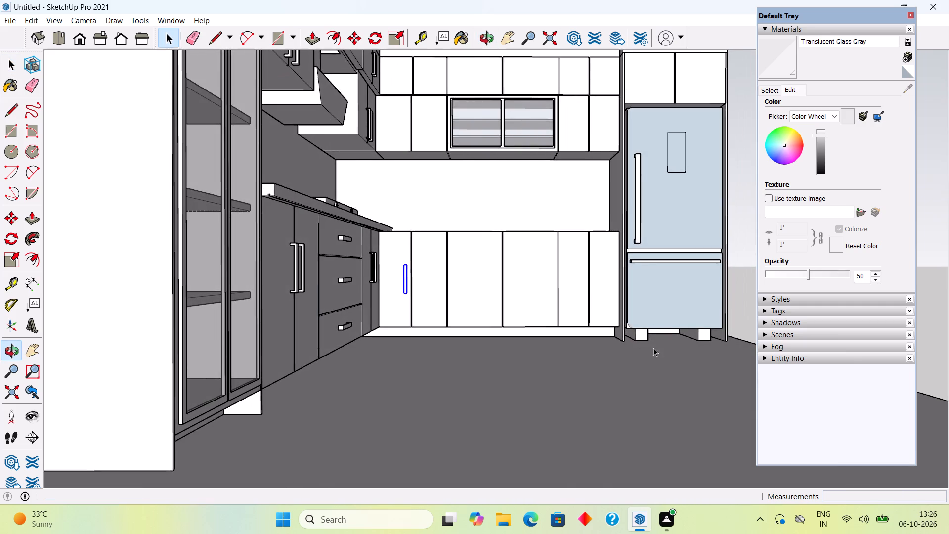
{"action": "scroll", "coordinate": [638, 268], "scroll_direction": "up", "scroll_amount": 9}
{"action": "scroll", "coordinate": [600, 286], "scroll_direction": "down", "scroll_amount": 3}
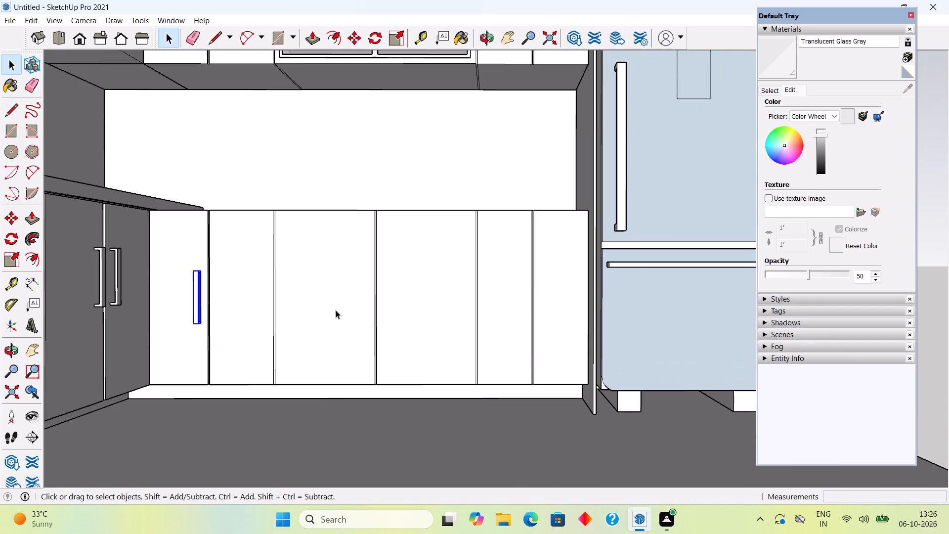
{"action": "key", "text": "m"}
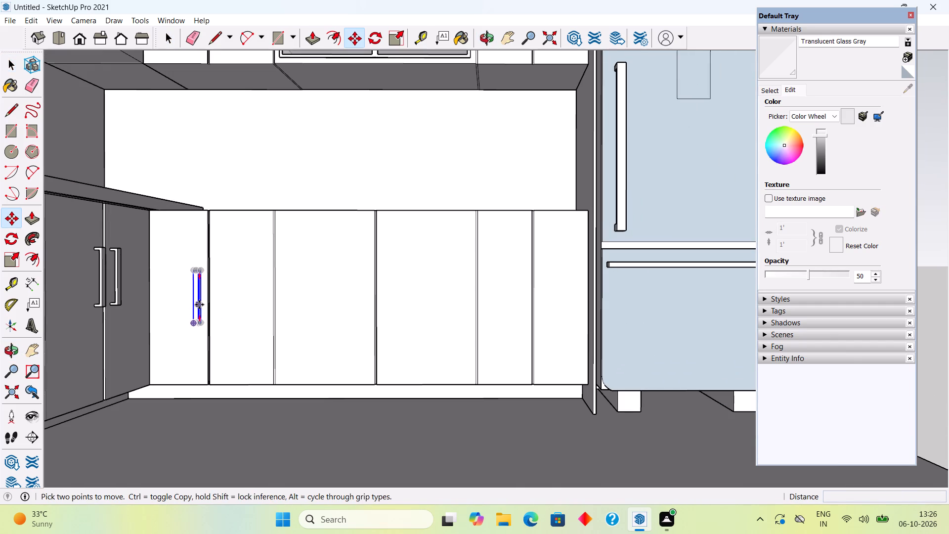
{"action": "left_click", "coordinate": [199, 304]}
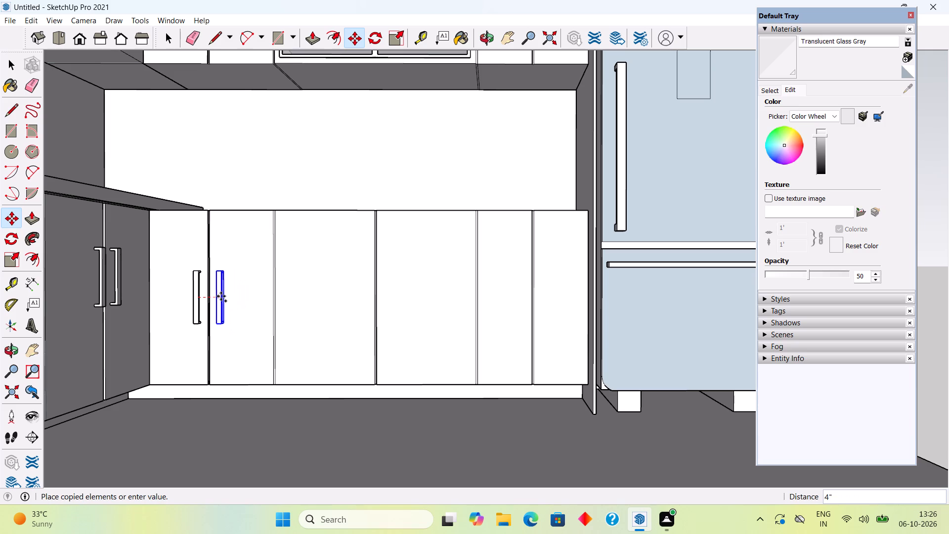
{"action": "left_click", "coordinate": [219, 296]}
{"action": "left_click", "coordinate": [219, 296]}
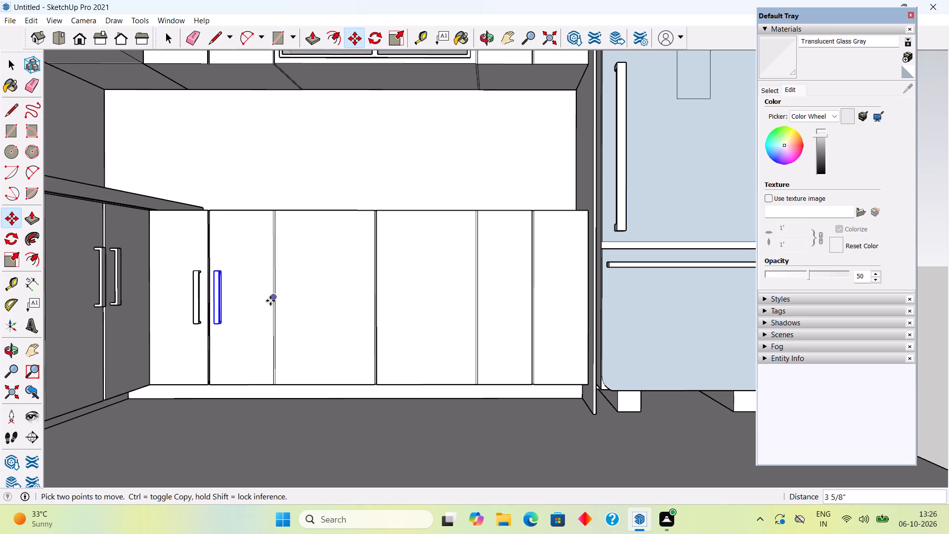
Copy the handle 2' 2 9/16" along the wall to the first sink-base door and 3 1/8" further onto its partner.
{"action": "left_click", "coordinate": [216, 299]}
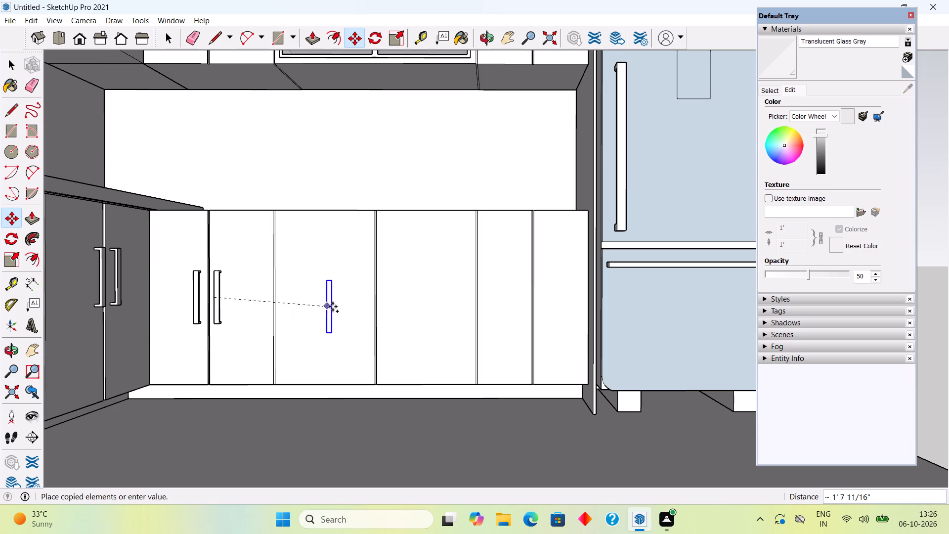
{"action": "left_click", "coordinate": [365, 301]}
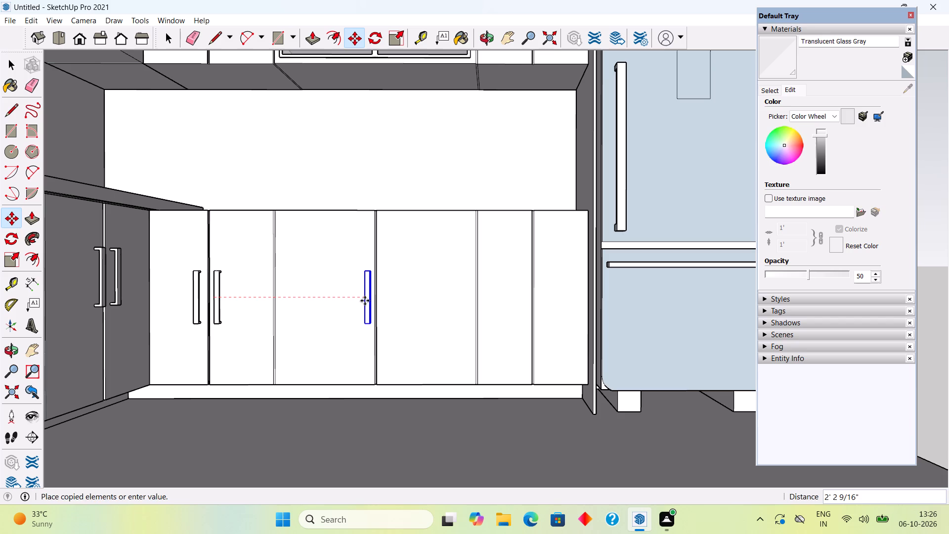
{"action": "left_click", "coordinate": [365, 301]}
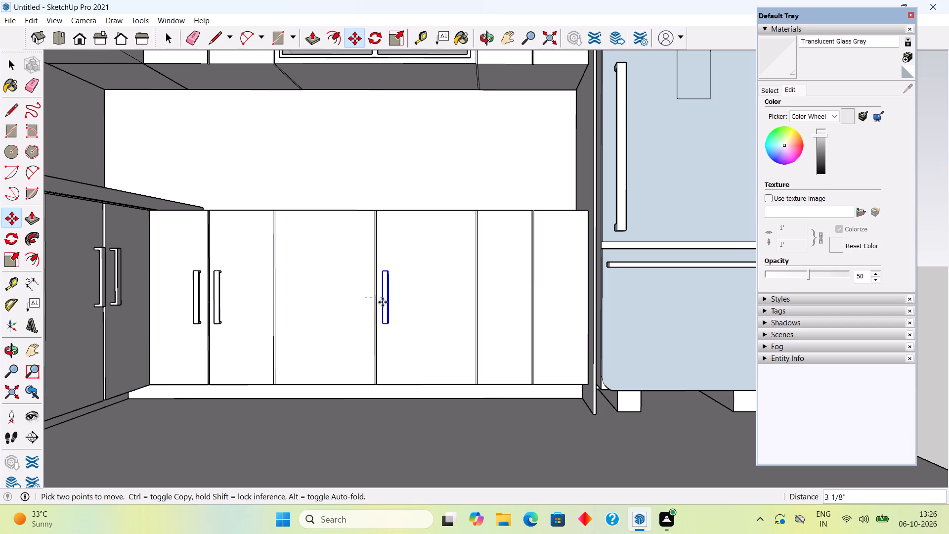
{"action": "left_click", "coordinate": [383, 302]}
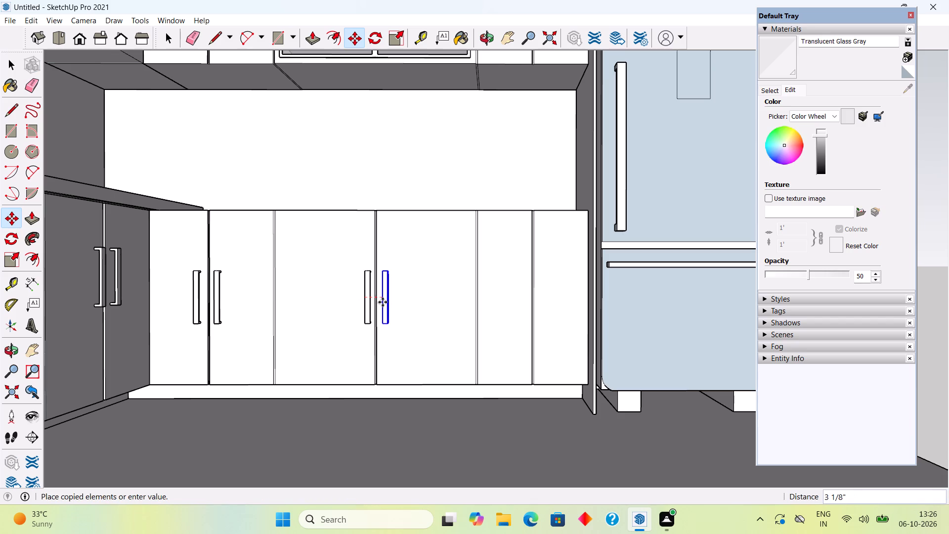
Copy the sink-base handle about 4' 8 1/16" up and across to the wall cabinet door beside the fridge.
{"action": "left_click", "coordinate": [383, 302]}
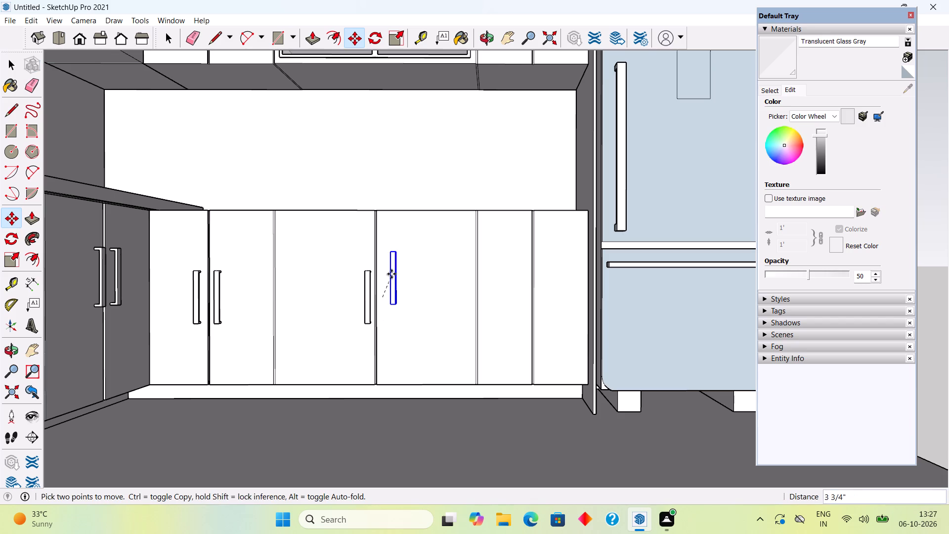
{"action": "scroll", "coordinate": [390, 270], "scroll_direction": "down", "scroll_amount": 10}
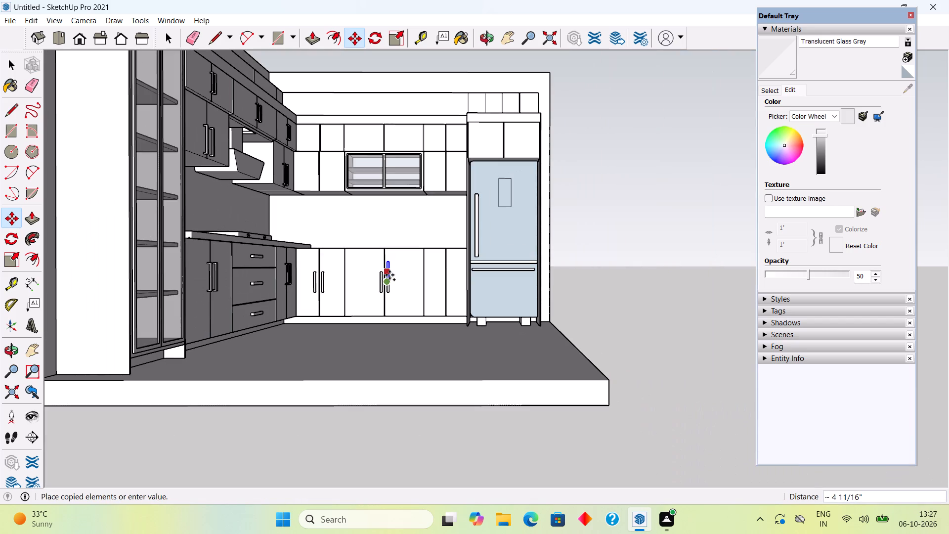
{"action": "scroll", "coordinate": [444, 176], "scroll_direction": "up", "scroll_amount": 8}
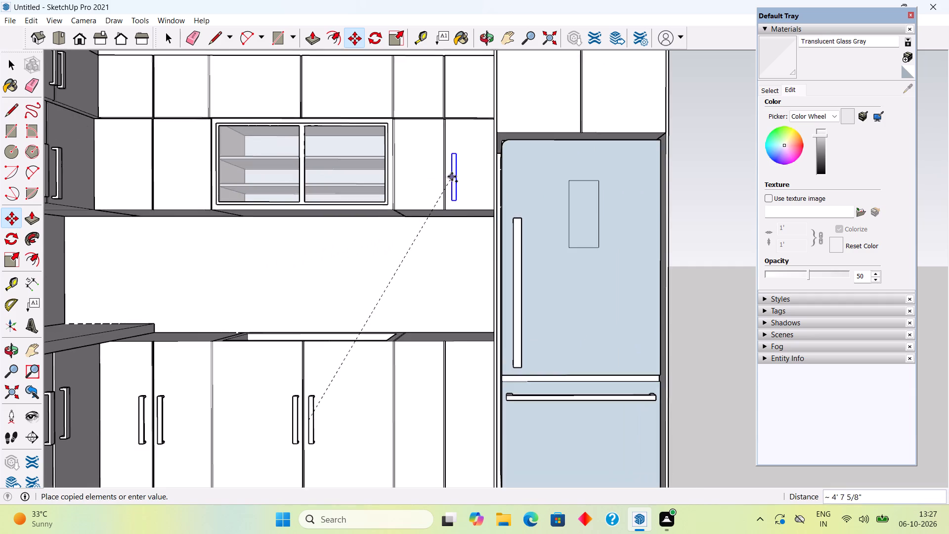
{"action": "scroll", "coordinate": [455, 174], "scroll_direction": "up", "scroll_amount": 13}
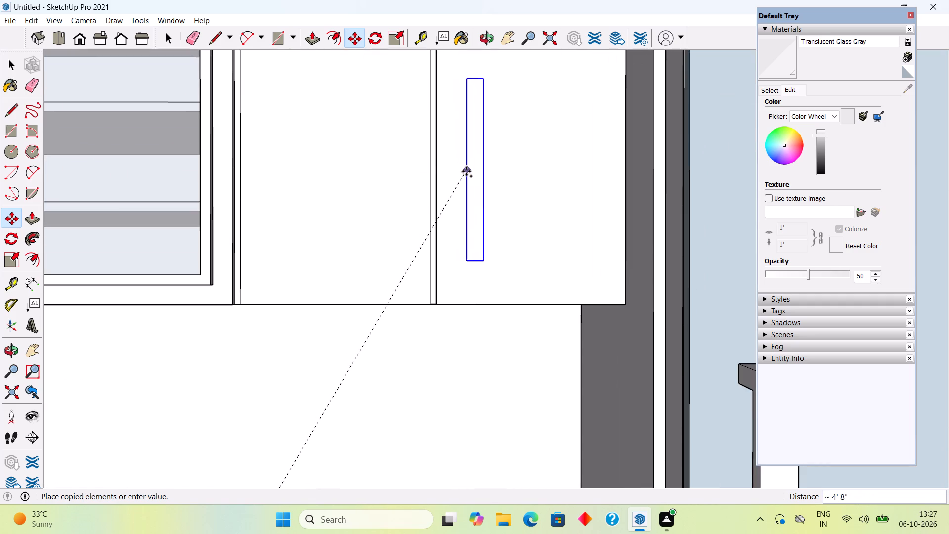
{"action": "left_click", "coordinate": [480, 177]}
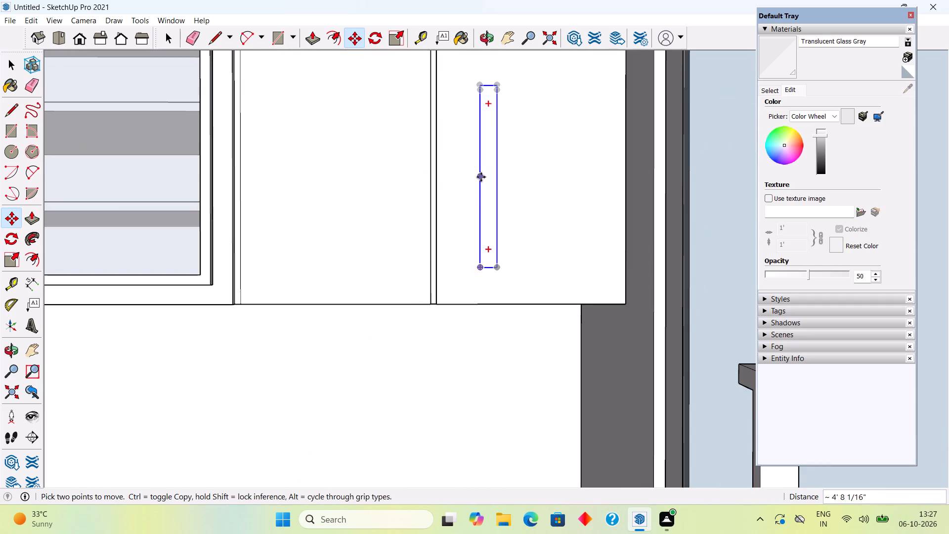
Seat the copied handle on the wall cabinet door's face, moving it 3 7/16" outward and 2 7/16" back along the green axis.
{"action": "middle_click_drag", "start_coordinate": [483, 179], "coordinate": [619, 212]}
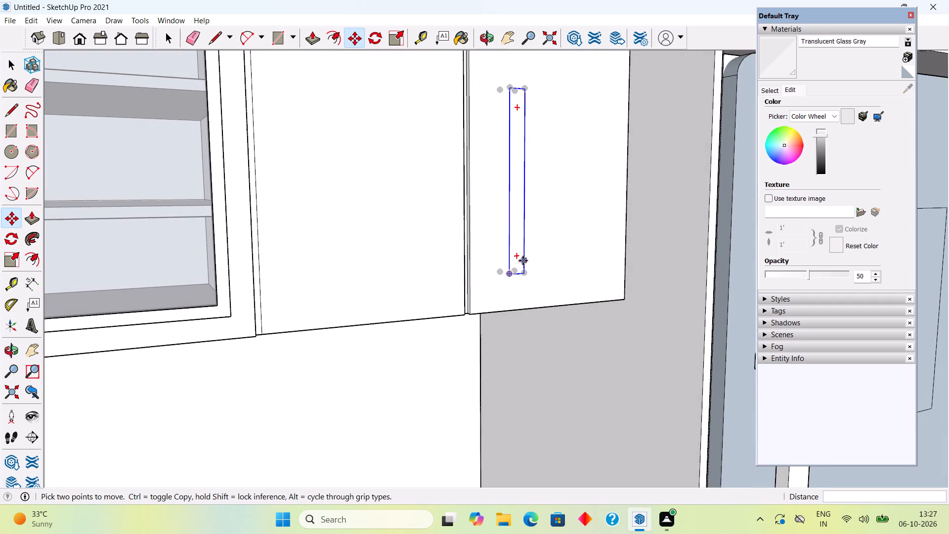
{"action": "left_click", "coordinate": [519, 260]}
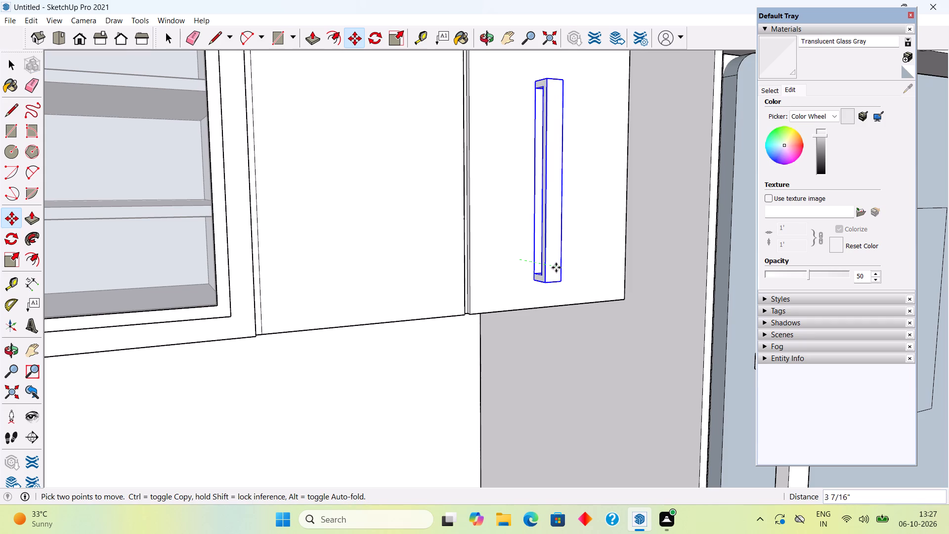
{"action": "left_click", "coordinate": [556, 267]}
{"action": "scroll", "coordinate": [519, 278], "scroll_direction": "up", "scroll_amount": 2}
{"action": "middle_click_drag", "start_coordinate": [517, 278], "coordinate": [645, 289]}
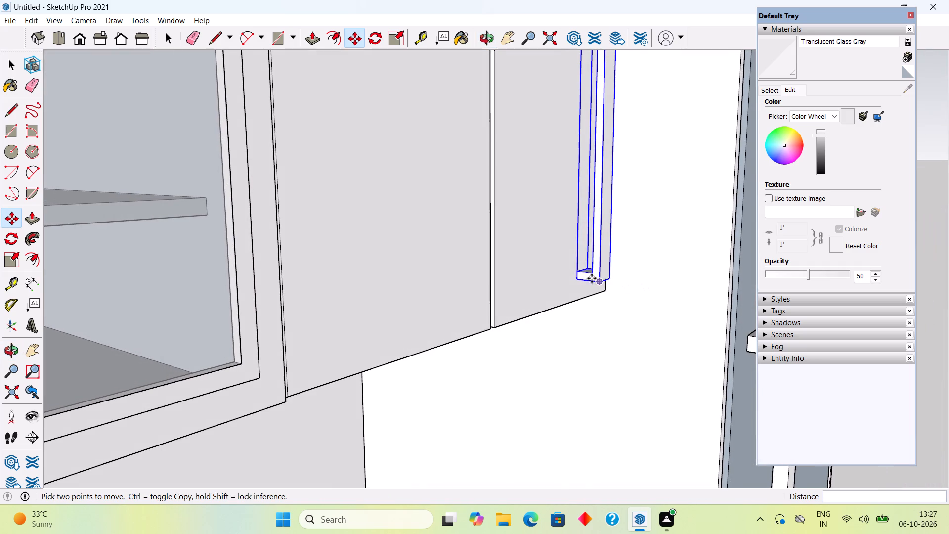
{"action": "left_click", "coordinate": [580, 274]}
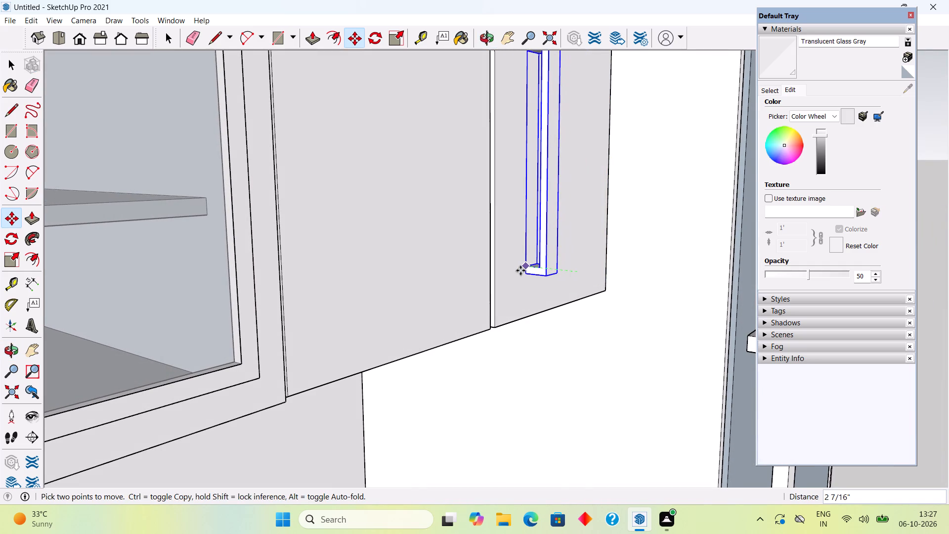
{"action": "left_click", "coordinate": [520, 270]}
Raise the handle on the wall cabinet door beside the fridge by 3 1/8".
{"action": "scroll", "coordinate": [531, 272], "scroll_direction": "down", "scroll_amount": 8}
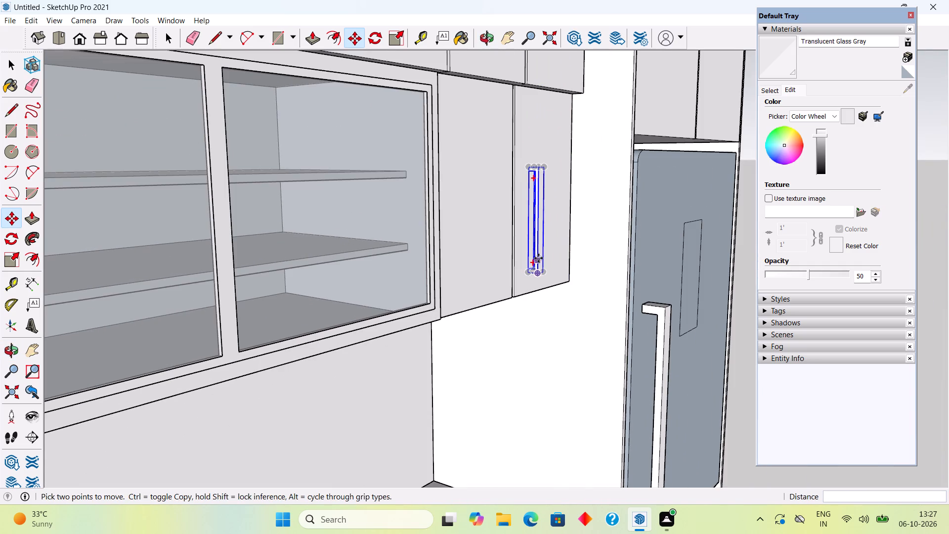
{"action": "left_click", "coordinate": [543, 241]}
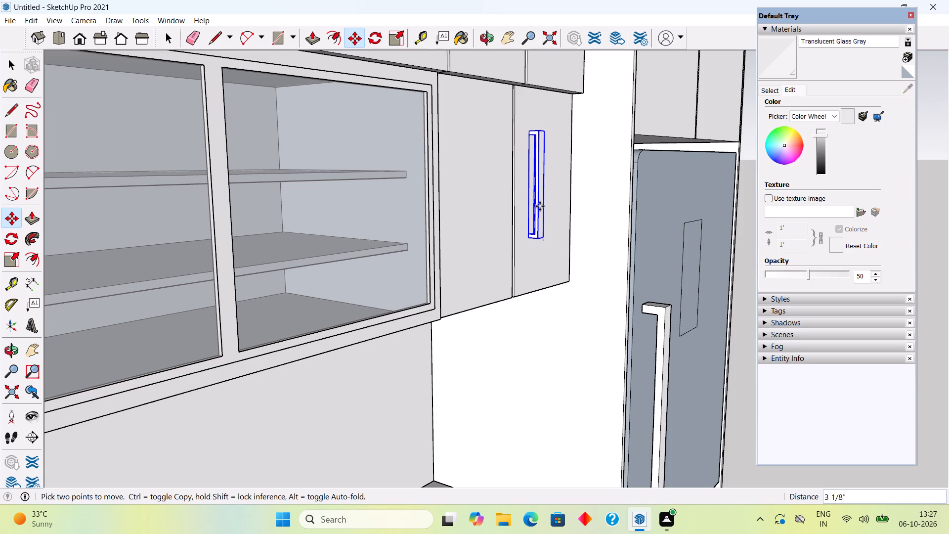
{"action": "left_click", "coordinate": [540, 206]}
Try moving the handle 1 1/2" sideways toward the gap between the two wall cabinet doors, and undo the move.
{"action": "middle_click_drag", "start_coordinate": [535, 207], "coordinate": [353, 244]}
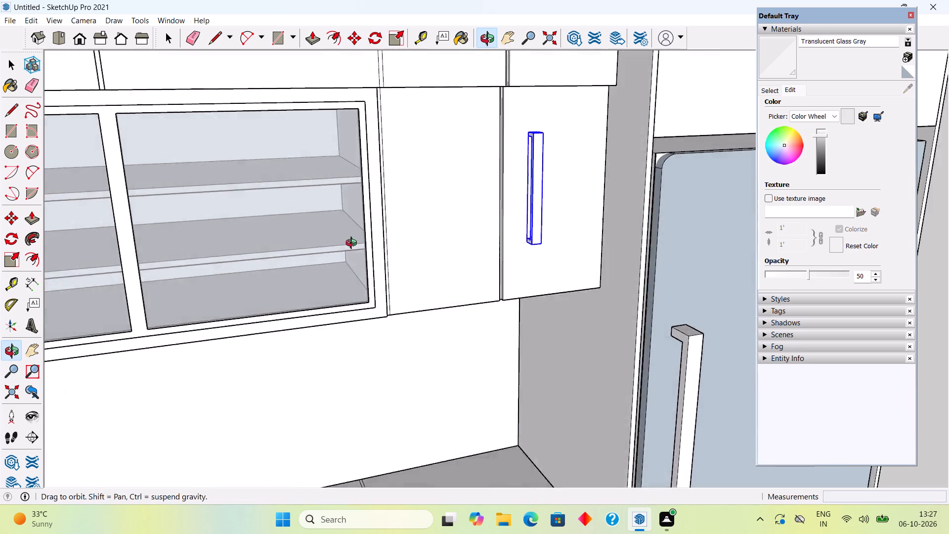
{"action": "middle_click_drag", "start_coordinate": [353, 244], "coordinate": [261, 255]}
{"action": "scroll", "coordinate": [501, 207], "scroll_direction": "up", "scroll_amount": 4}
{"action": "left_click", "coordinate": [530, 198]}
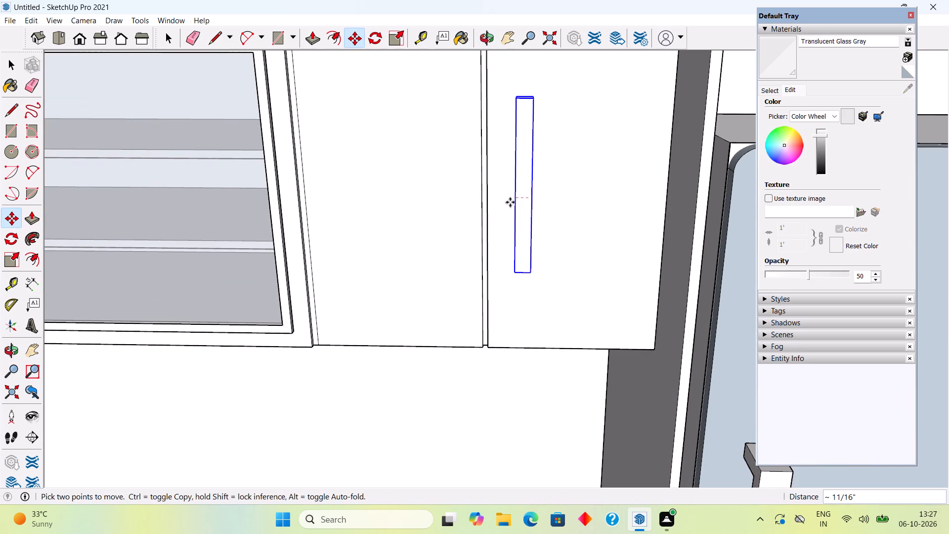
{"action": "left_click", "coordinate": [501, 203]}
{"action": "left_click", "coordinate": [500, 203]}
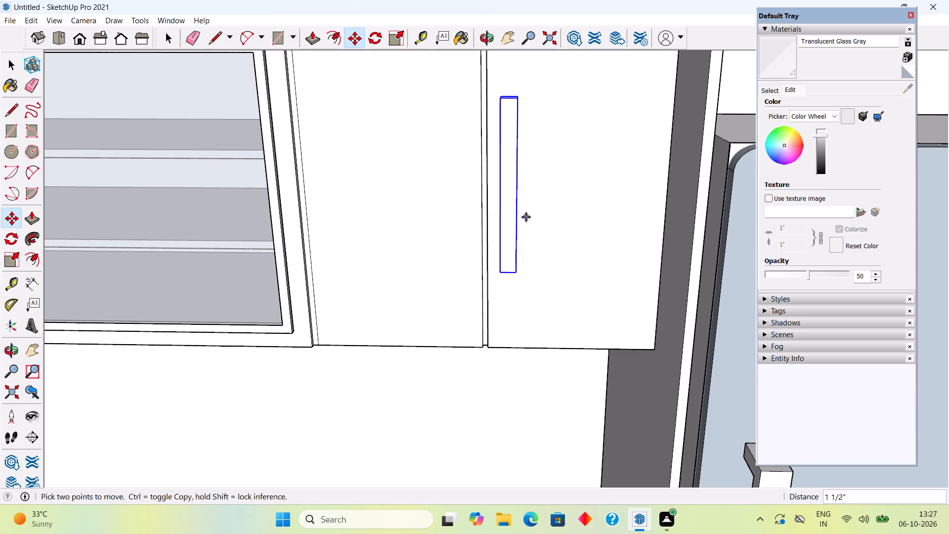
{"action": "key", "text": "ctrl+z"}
Move the handle about 11/16" sideways toward the gap between the two wall cabinet doors.
{"action": "middle_click_drag", "start_coordinate": [565, 243], "coordinate": [747, 240]}
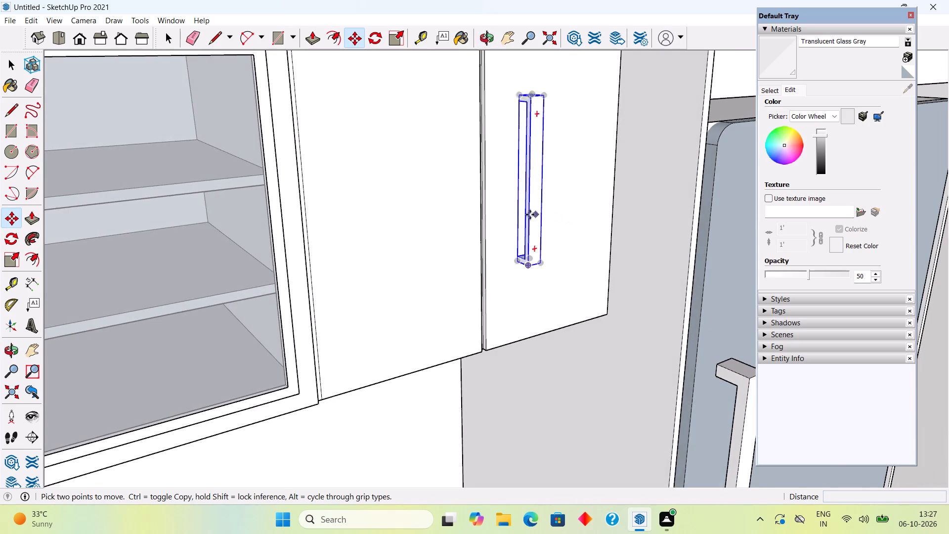
{"action": "scroll", "coordinate": [525, 215], "scroll_direction": "up", "scroll_amount": 4}
{"action": "left_click", "coordinate": [527, 211]}
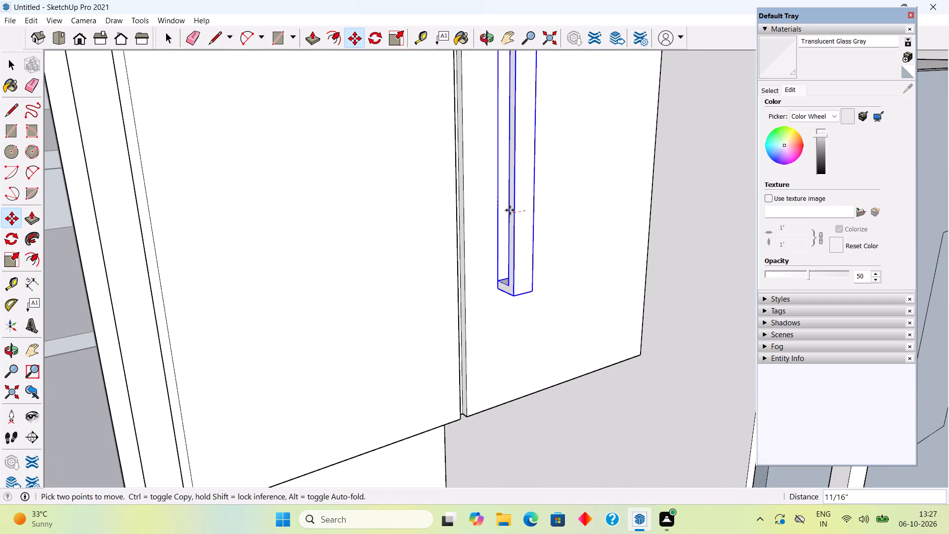
{"action": "left_click", "coordinate": [510, 210]}
{"action": "left_click", "coordinate": [510, 210]}
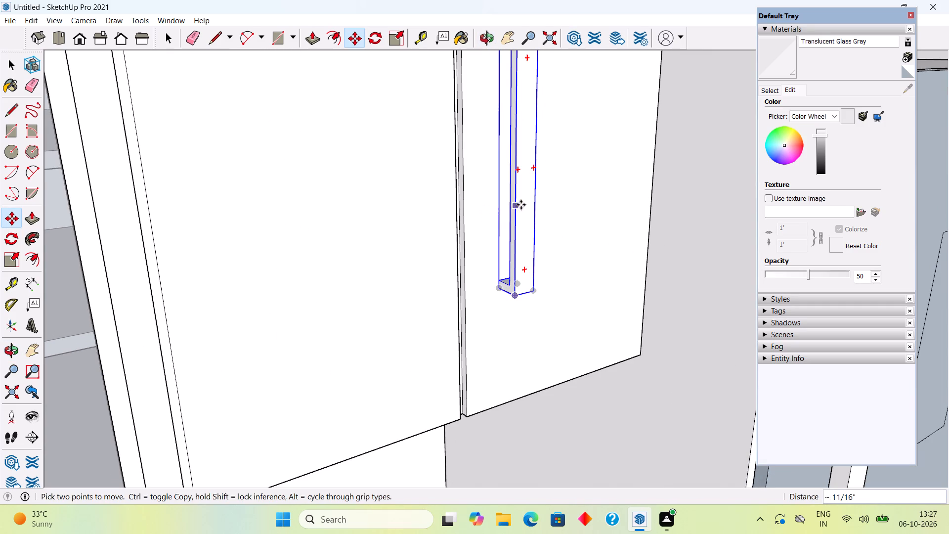
Copy the handle 4 1/4" sideways onto the neighbouring wall cabinet door next to the glass cabinet.
{"action": "left_click", "coordinate": [521, 205]}
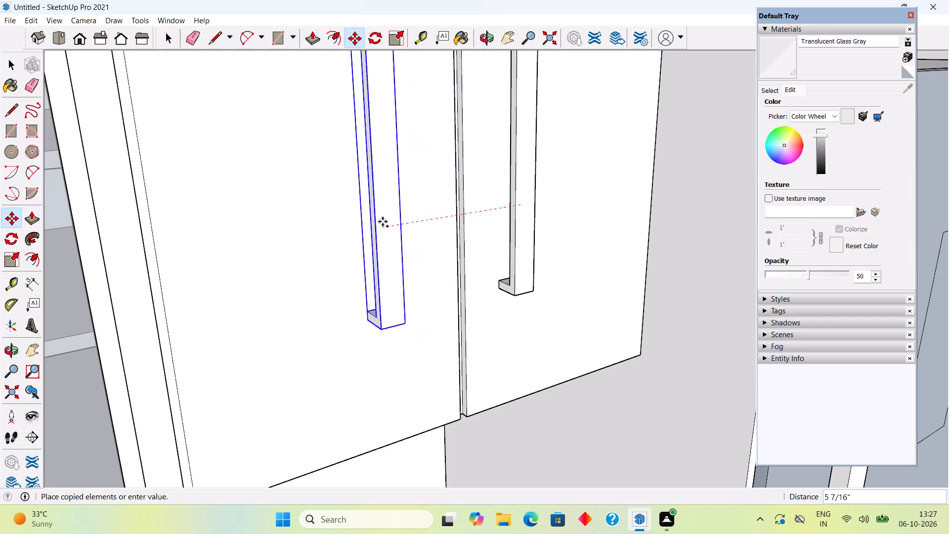
{"action": "left_click", "coordinate": [416, 223]}
Copy that handle 4' 2" along the wall to the solid door on the glass cabinet's other side.
{"action": "middle_click_drag", "start_coordinate": [468, 281], "coordinate": [312, 267]}
{"action": "scroll", "coordinate": [313, 267], "scroll_direction": "down", "scroll_amount": 8}
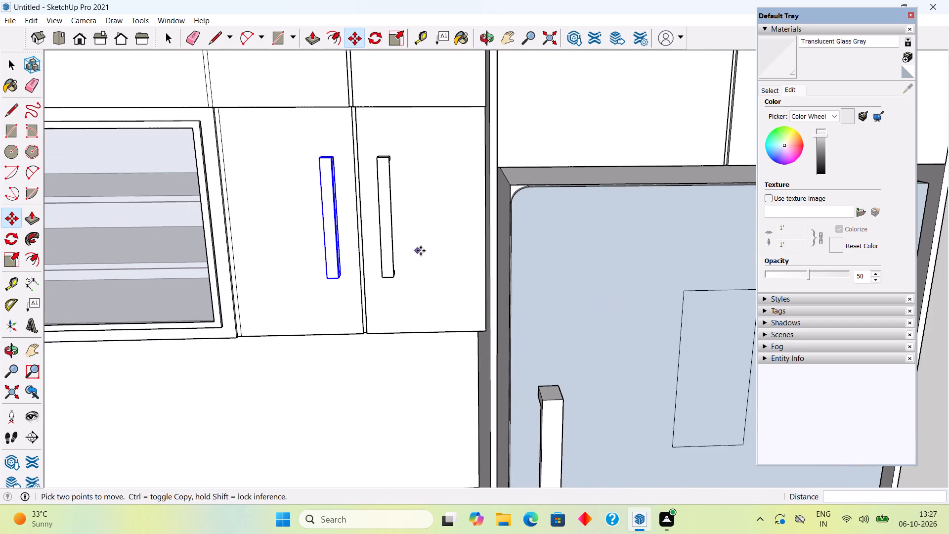
{"action": "scroll", "coordinate": [421, 251], "scroll_direction": "down", "scroll_amount": 14}
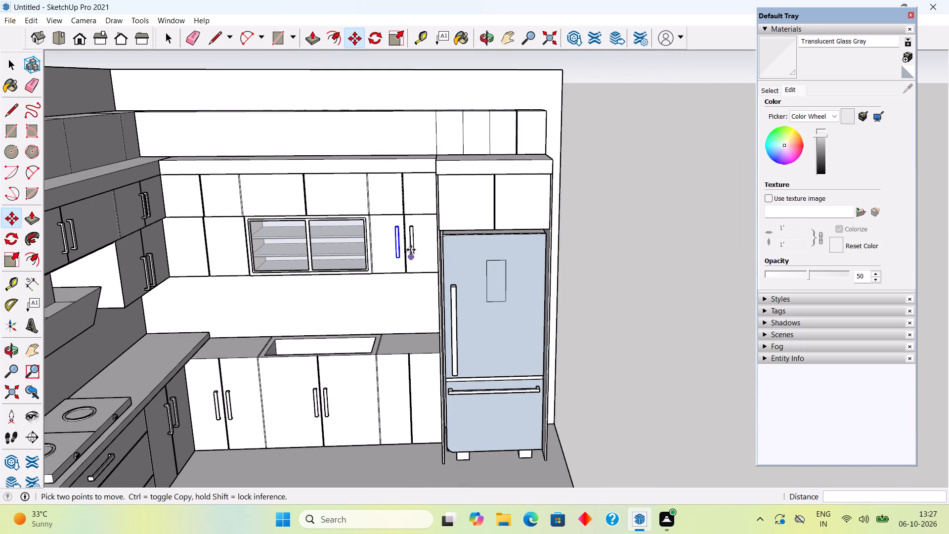
{"action": "left_click", "coordinate": [398, 246]}
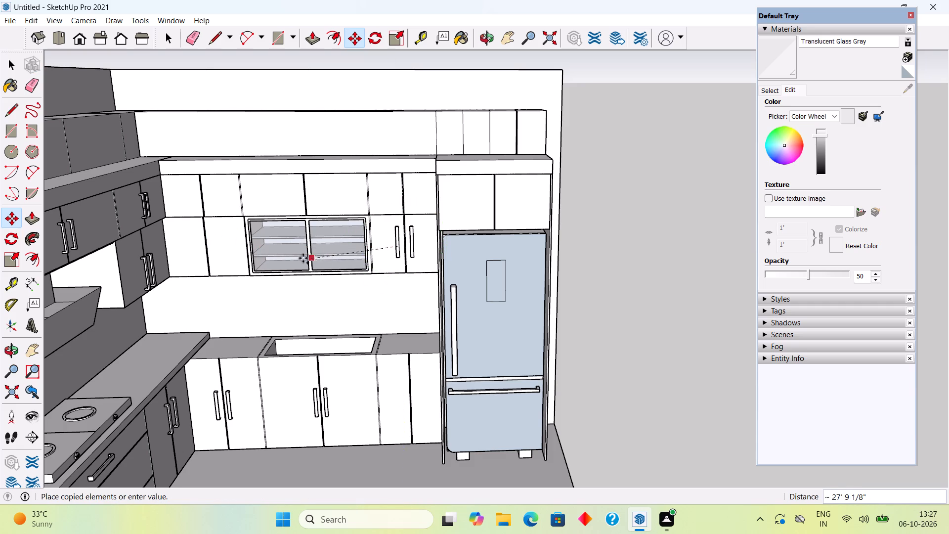
{"action": "left_click", "coordinate": [332, 254]}
Move the copied handle 3 9/16" toward the edge of its door farthest from the glass cabinet.
{"action": "scroll", "coordinate": [208, 255], "scroll_direction": "up", "scroll_amount": 12}
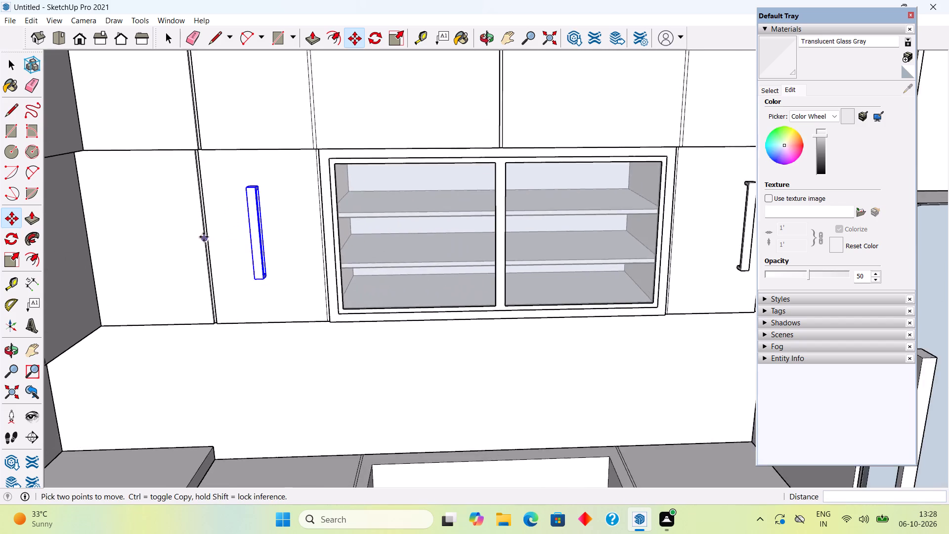
{"action": "scroll", "coordinate": [204, 237], "scroll_direction": "up", "scroll_amount": 4}
{"action": "left_click", "coordinate": [280, 230]}
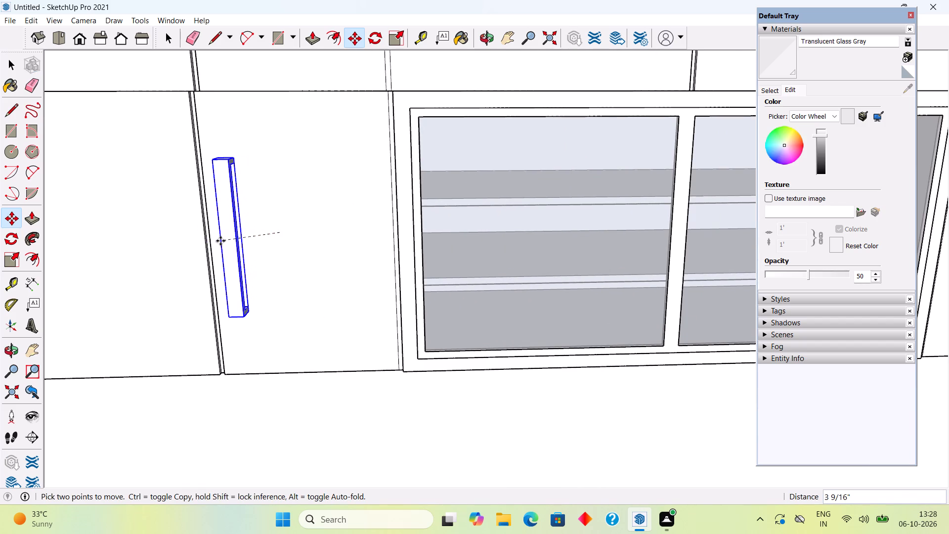
{"action": "left_click", "coordinate": [220, 241]}
{"action": "middle_click_drag", "start_coordinate": [226, 240], "coordinate": [457, 200]}
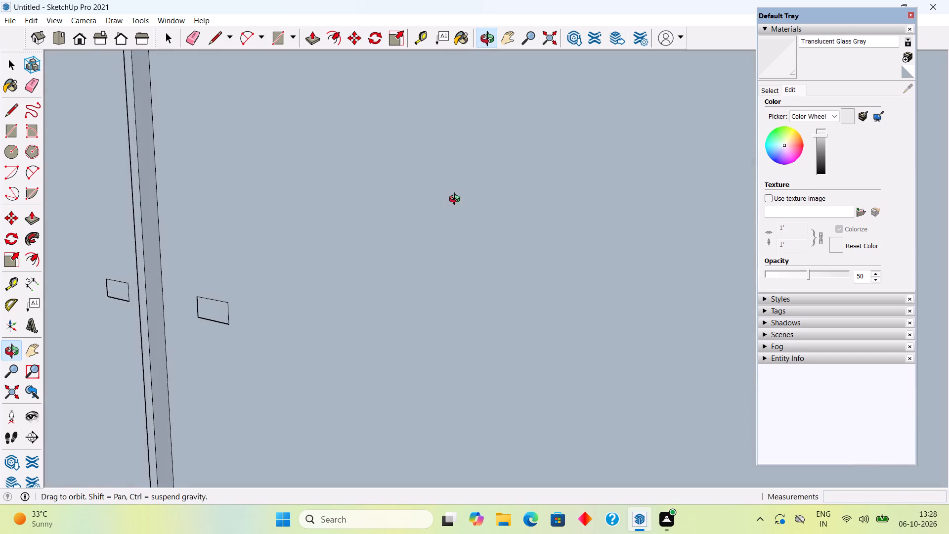
{"action": "middle_click_drag", "start_coordinate": [457, 200], "coordinate": [400, 224]}
{"action": "scroll", "coordinate": [293, 284], "scroll_direction": "up", "scroll_amount": 5}
{"action": "scroll", "coordinate": [225, 367], "scroll_direction": "up", "scroll_amount": 1}
{"action": "middle_click_drag", "start_coordinate": [225, 367], "coordinate": [281, 351]}
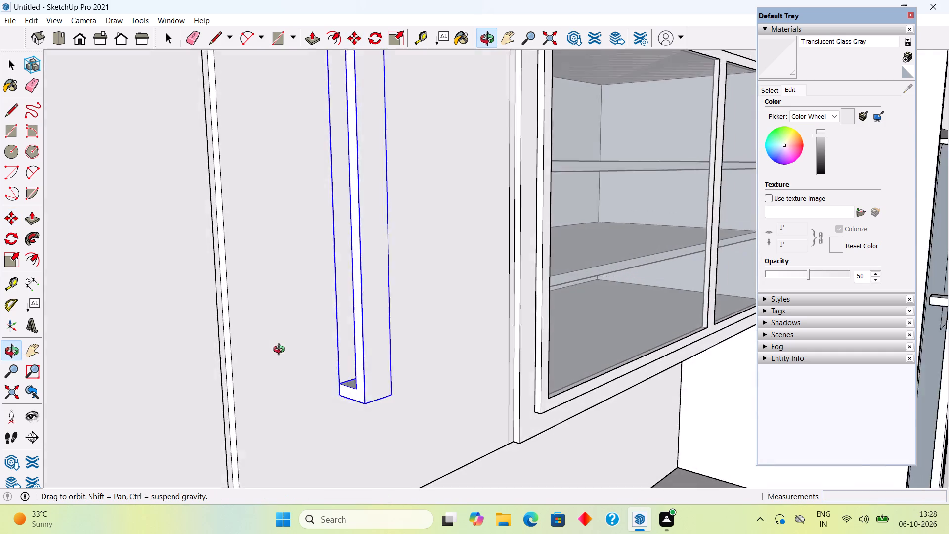
Move the copied handle about 3 5/16" back against its solid wall cabinet door beside the glass cabinet.
{"action": "middle_click_drag", "start_coordinate": [281, 351], "coordinate": [304, 344]}
{"action": "middle_click_drag", "start_coordinate": [355, 361], "coordinate": [370, 372]}
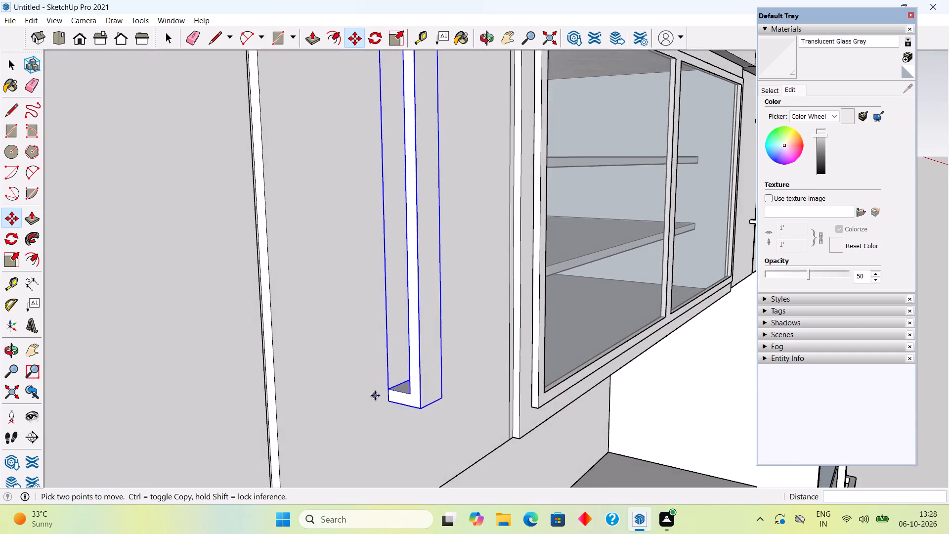
{"action": "scroll", "coordinate": [375, 396], "scroll_direction": "up", "scroll_amount": 12}
{"action": "middle_click_drag", "start_coordinate": [438, 410], "coordinate": [509, 419]}
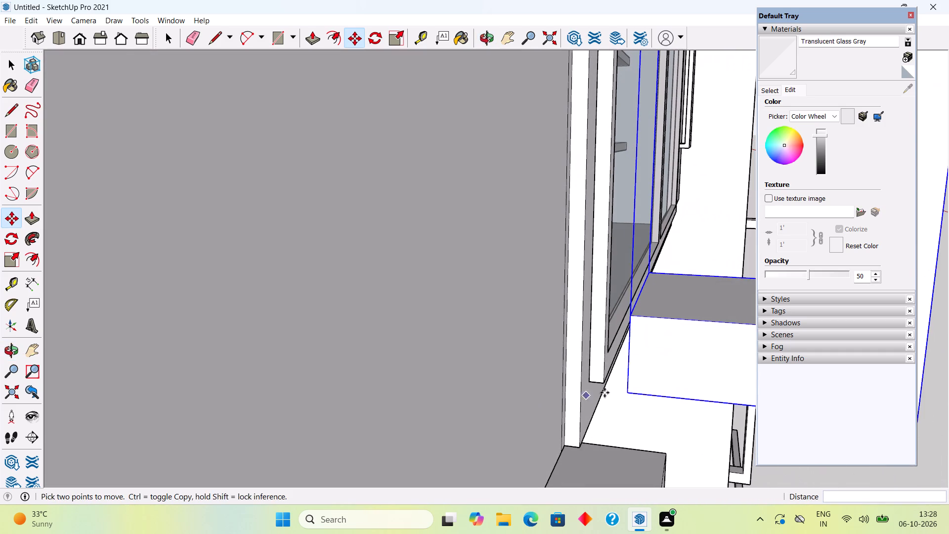
{"action": "left_click", "coordinate": [645, 378]}
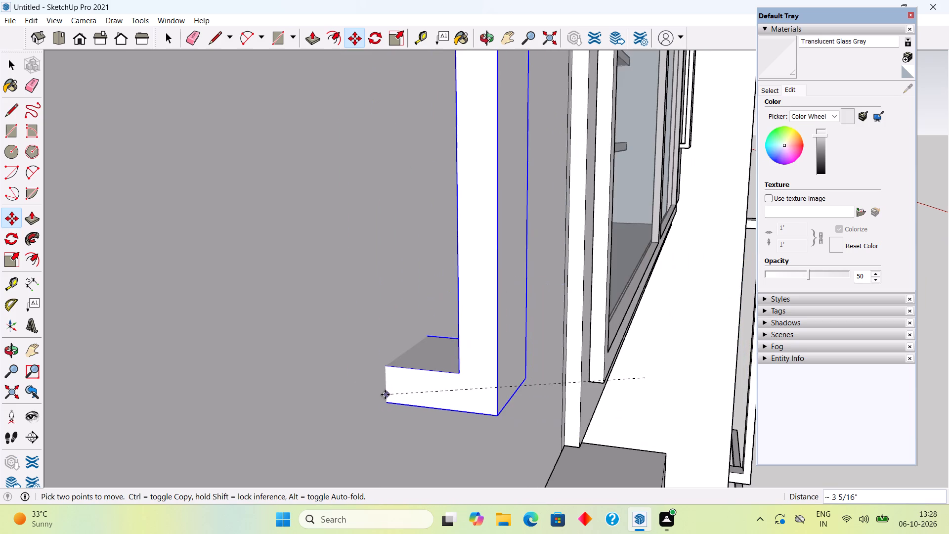
{"action": "left_click", "coordinate": [378, 415]}
Nudge the selected handle 3/16" out from the face of its wall cabinet door.
{"action": "scroll", "coordinate": [385, 396], "scroll_direction": "down", "scroll_amount": 7}
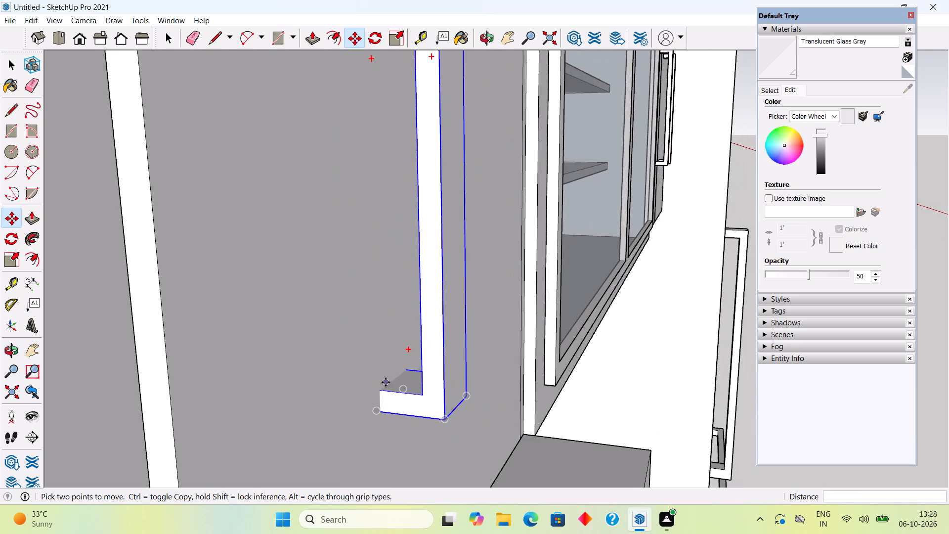
{"action": "scroll", "coordinate": [386, 382], "scroll_direction": "down", "scroll_amount": 11}
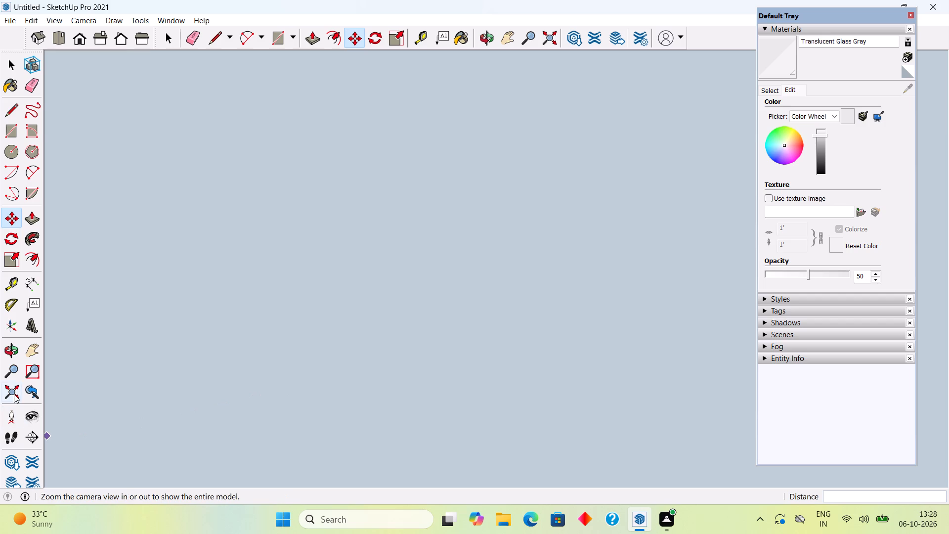
{"action": "left_click", "coordinate": [14, 394]}
{"action": "middle_click_drag", "start_coordinate": [411, 371], "coordinate": [58, 401]}
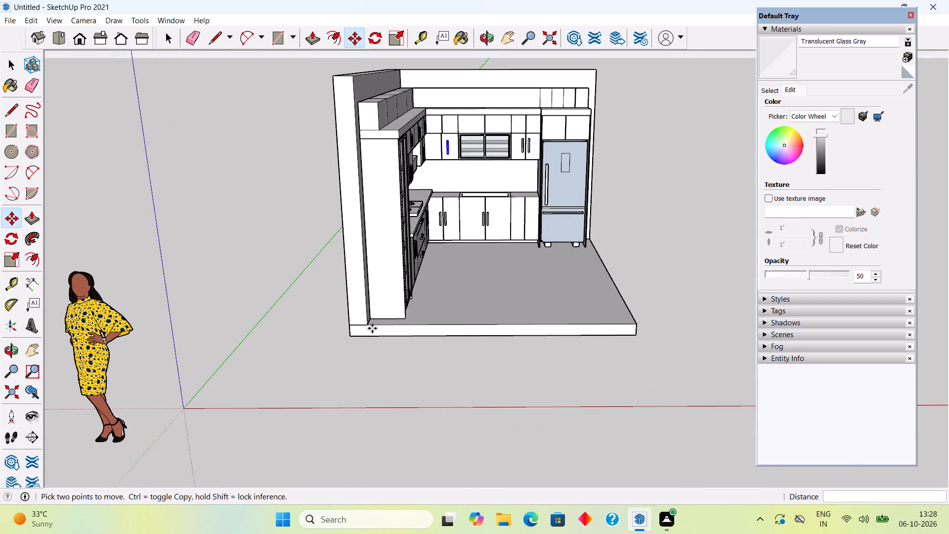
{"action": "scroll", "coordinate": [460, 191], "scroll_direction": "up", "scroll_amount": 11}
{"action": "scroll", "coordinate": [422, 146], "scroll_direction": "up", "scroll_amount": 11}
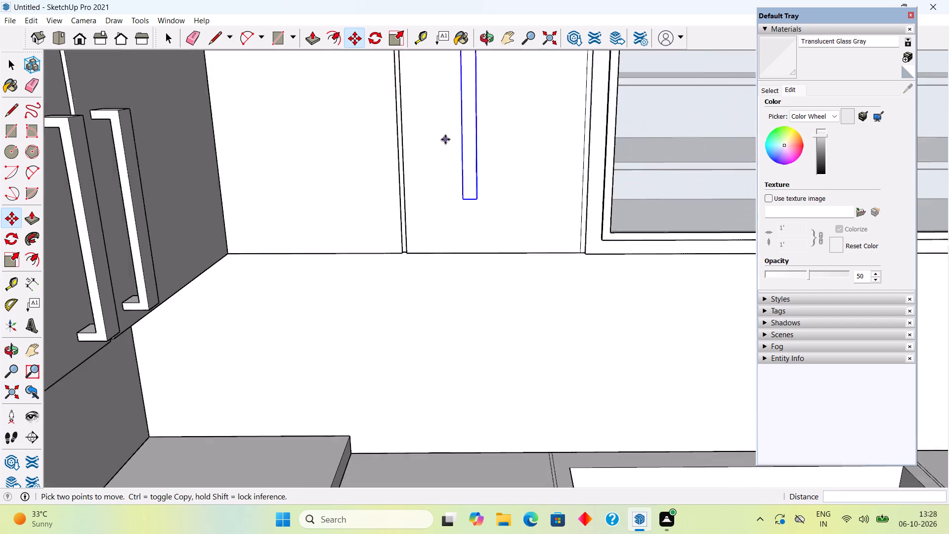
{"action": "scroll", "coordinate": [445, 139], "scroll_direction": "up", "scroll_amount": 5}
{"action": "middle_click_drag", "start_coordinate": [465, 157], "coordinate": [579, 243]}
{"action": "scroll", "coordinate": [493, 268], "scroll_direction": "up", "scroll_amount": 5}
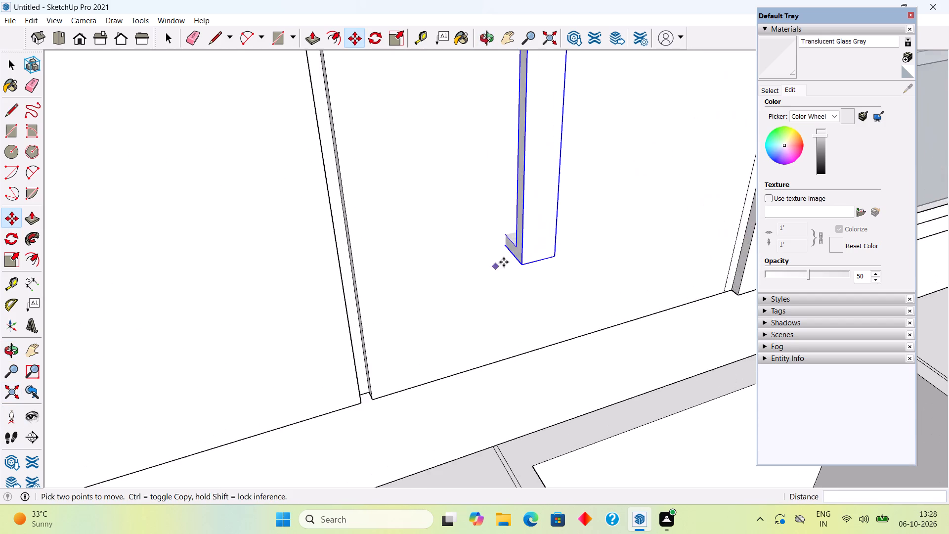
{"action": "scroll", "coordinate": [520, 256], "scroll_direction": "up", "scroll_amount": 4}
{"action": "left_click", "coordinate": [520, 256]}
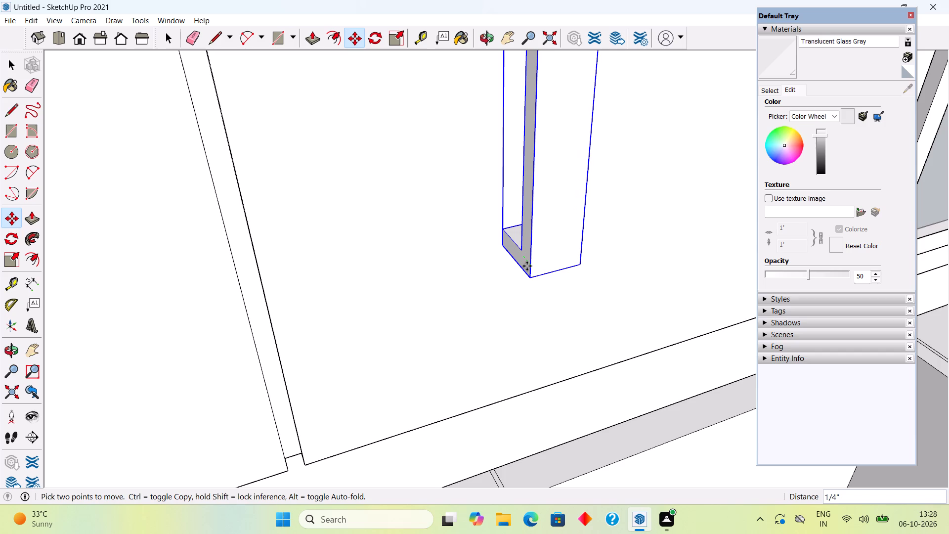
{"action": "left_click", "coordinate": [526, 263]}
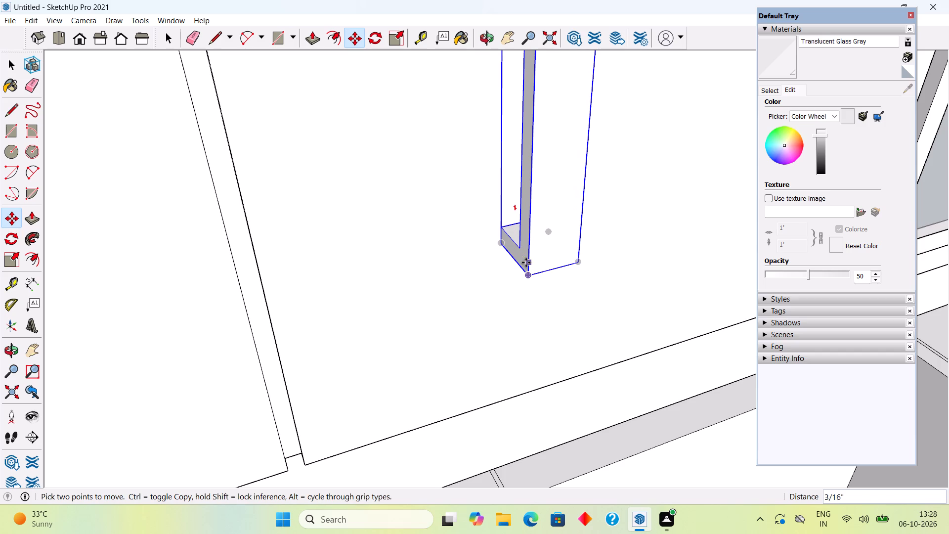
Move the handle about 2 13/16" sideways toward the gap between the two solid wall cabinet doors.
{"action": "left_click", "coordinate": [525, 263]}
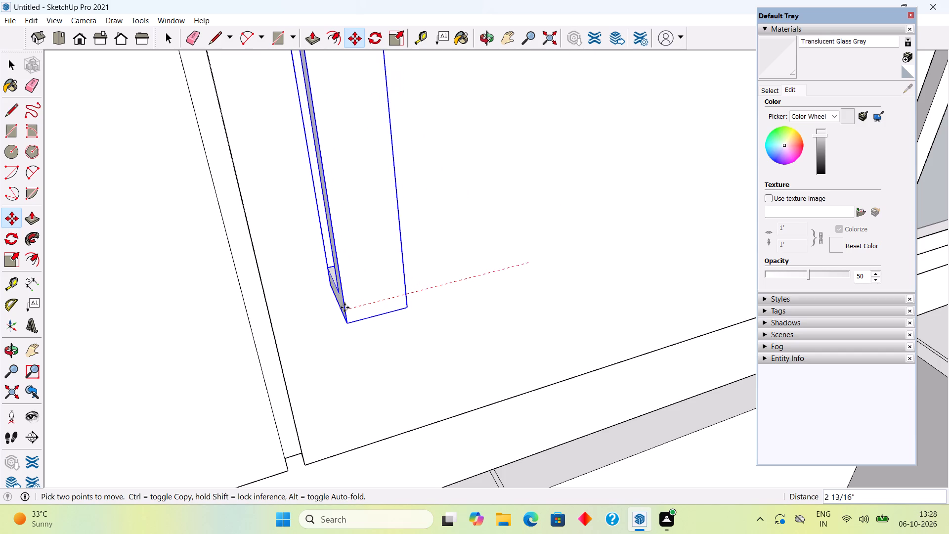
{"action": "left_click", "coordinate": [347, 307]}
Copy the handle a little over 2 5/8" sideways across the gap onto the neighbouring corner wall cabinet door.
{"action": "left_click", "coordinate": [347, 307]}
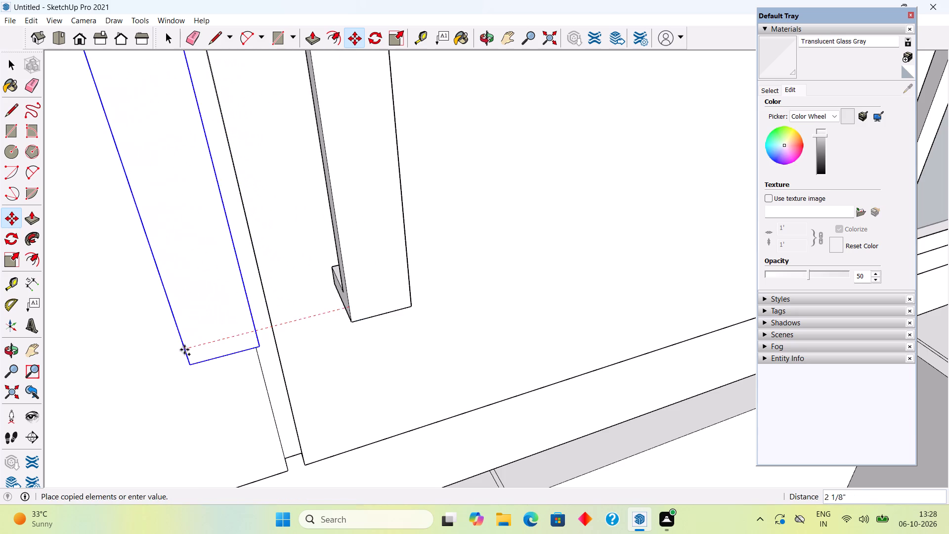
{"action": "left_click", "coordinate": [128, 364]}
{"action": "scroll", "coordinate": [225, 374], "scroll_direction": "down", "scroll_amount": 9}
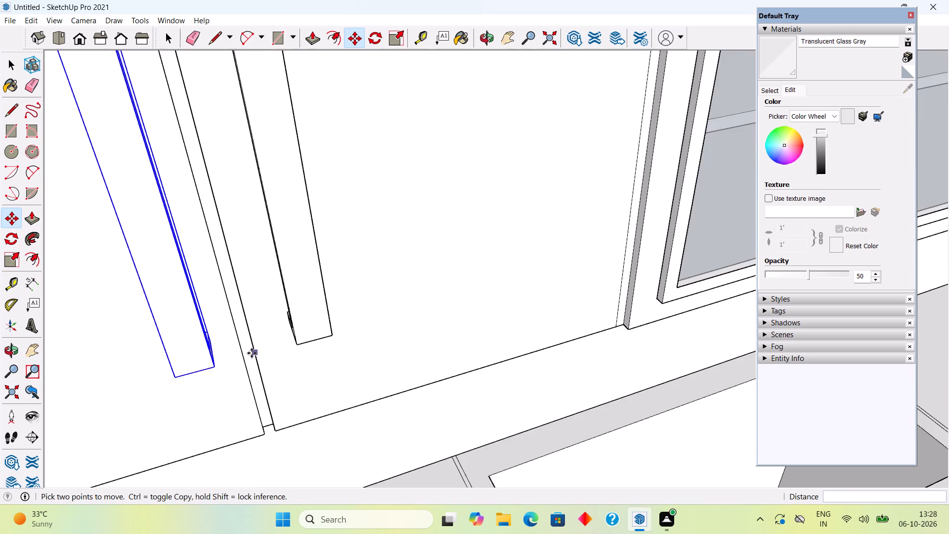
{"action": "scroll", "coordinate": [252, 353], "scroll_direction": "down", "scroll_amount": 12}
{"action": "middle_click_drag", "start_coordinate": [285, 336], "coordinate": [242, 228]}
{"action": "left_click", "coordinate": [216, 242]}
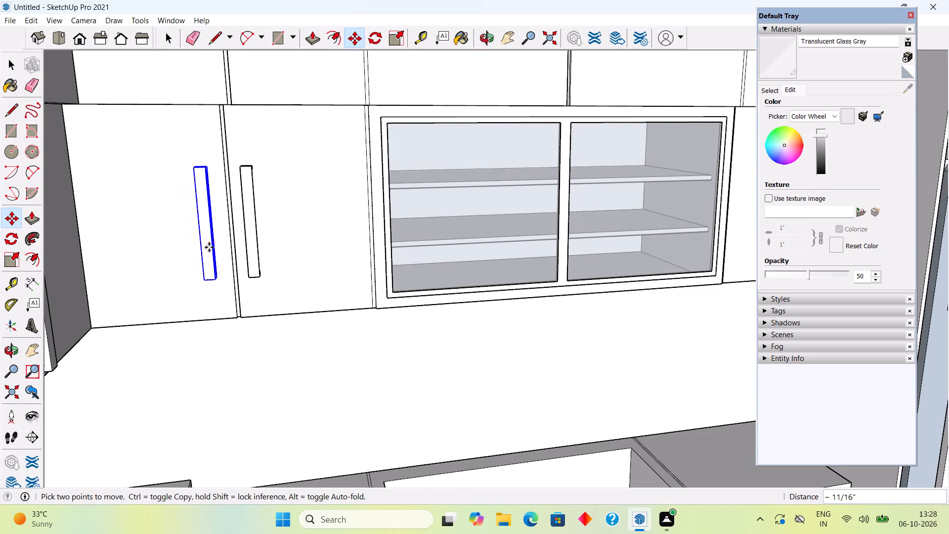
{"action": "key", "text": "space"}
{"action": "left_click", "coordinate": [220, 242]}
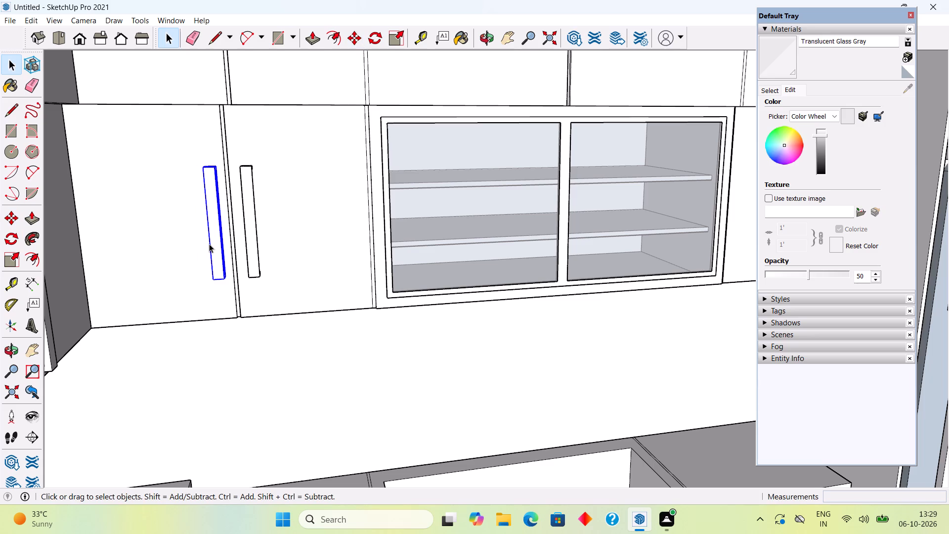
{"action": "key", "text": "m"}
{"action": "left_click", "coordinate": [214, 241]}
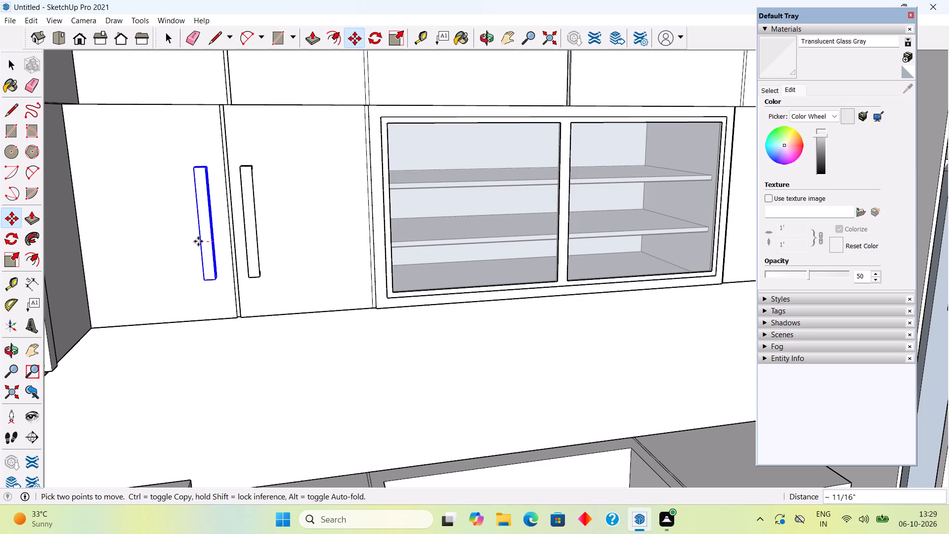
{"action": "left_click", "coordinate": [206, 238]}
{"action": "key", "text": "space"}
Examine the sink wall's cabinet fronts, ending close on the top of the two base doors beside the refrigerator.
{"action": "scroll", "coordinate": [207, 240], "scroll_direction": "down", "scroll_amount": 17}
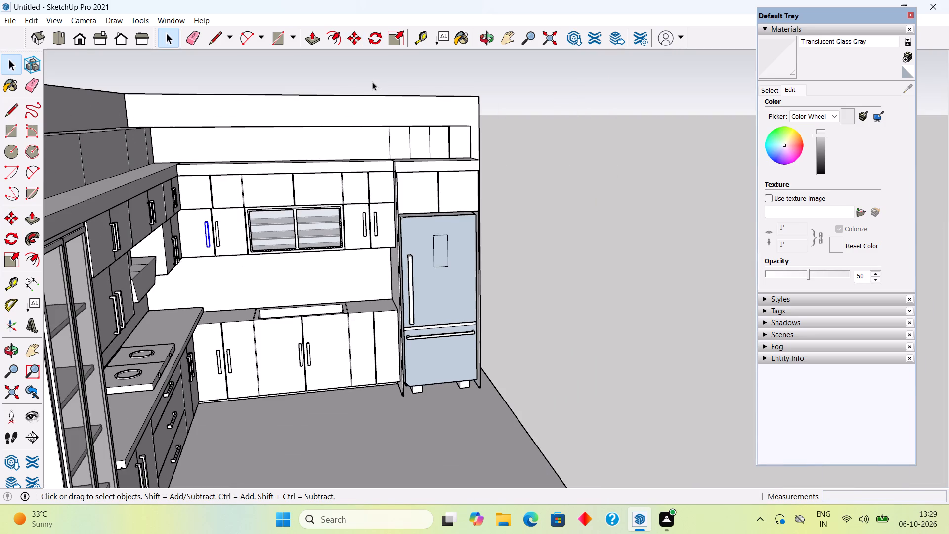
{"action": "left_click", "coordinate": [372, 82]}
{"action": "middle_click_drag", "start_coordinate": [370, 272], "coordinate": [335, 229]}
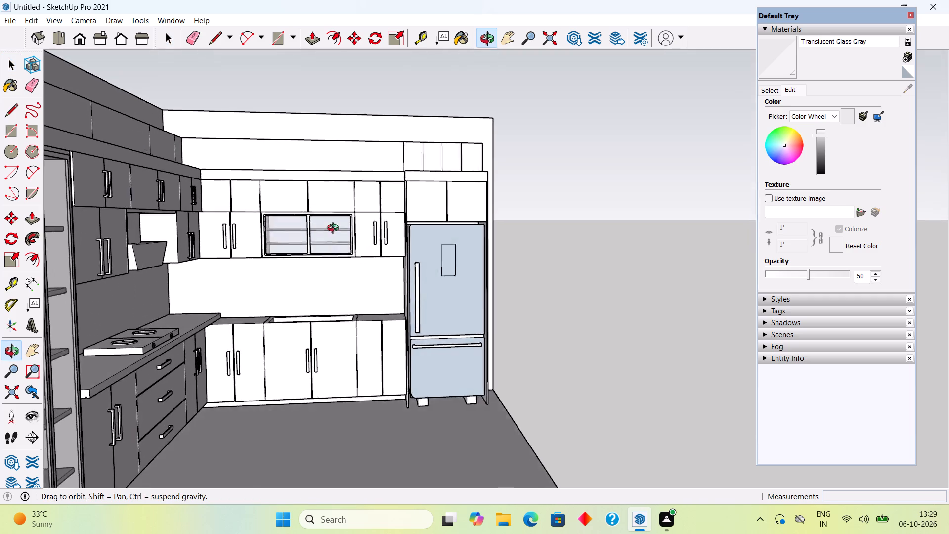
{"action": "middle_click_drag", "start_coordinate": [335, 229], "coordinate": [308, 240]}
{"action": "scroll", "coordinate": [318, 262], "scroll_direction": "down", "scroll_amount": 2}
{"action": "scroll", "coordinate": [383, 337], "scroll_direction": "up", "scroll_amount": 5}
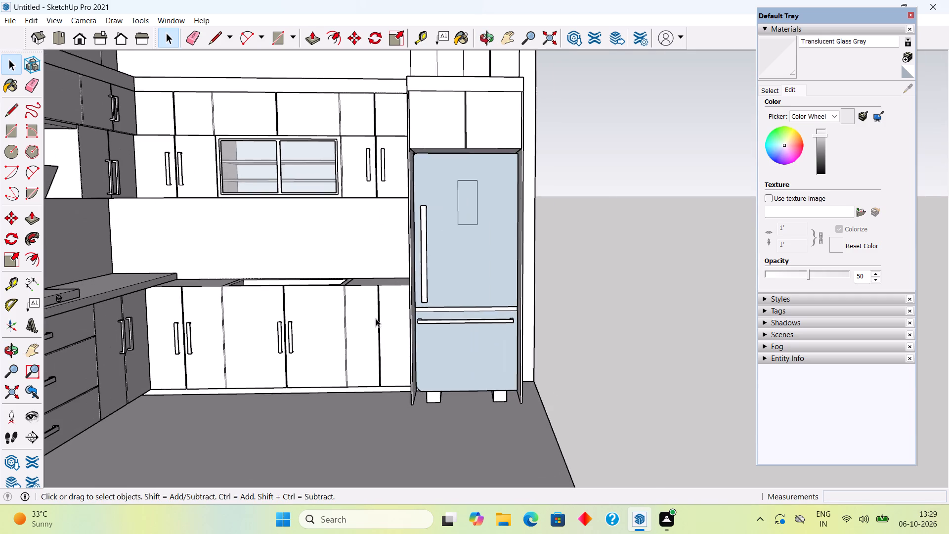
{"action": "scroll", "coordinate": [376, 319], "scroll_direction": "up", "scroll_amount": 5}
{"action": "middle_click_drag", "start_coordinate": [392, 302], "coordinate": [426, 399]}
{"action": "scroll", "coordinate": [408, 349], "scroll_direction": "up", "scroll_amount": 6}
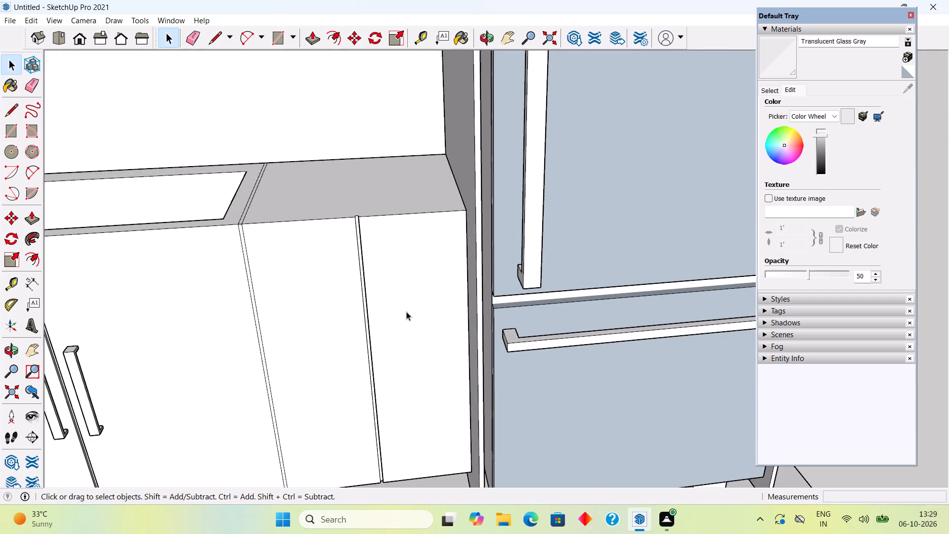
{"action": "middle_click_drag", "start_coordinate": [401, 276], "coordinate": [386, 355]}
{"action": "scroll", "coordinate": [328, 331], "scroll_direction": "up", "scroll_amount": 6}
{"action": "middle_click_drag", "start_coordinate": [370, 268], "coordinate": [373, 319]}
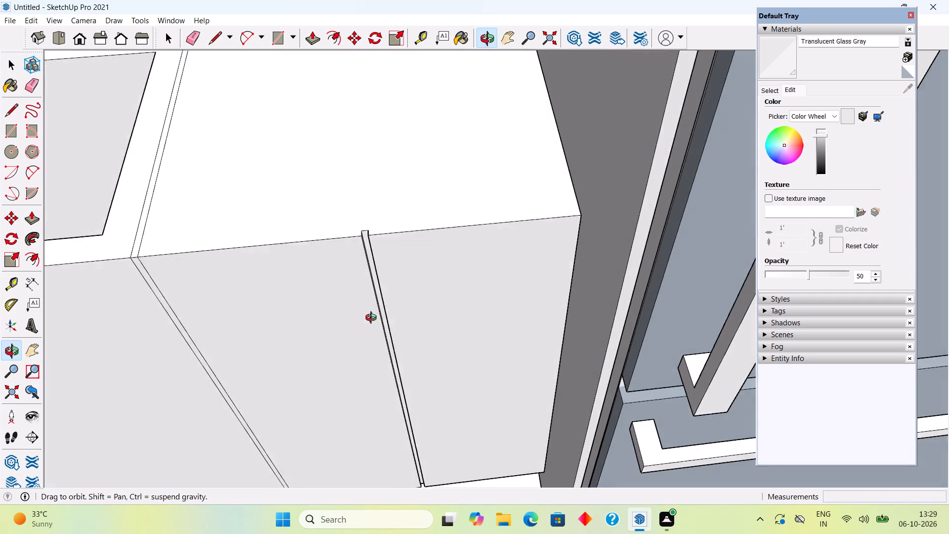
{"action": "middle_click_drag", "start_coordinate": [373, 319], "coordinate": [375, 326]}
{"action": "scroll", "coordinate": [341, 326], "scroll_direction": "up", "scroll_amount": 5}
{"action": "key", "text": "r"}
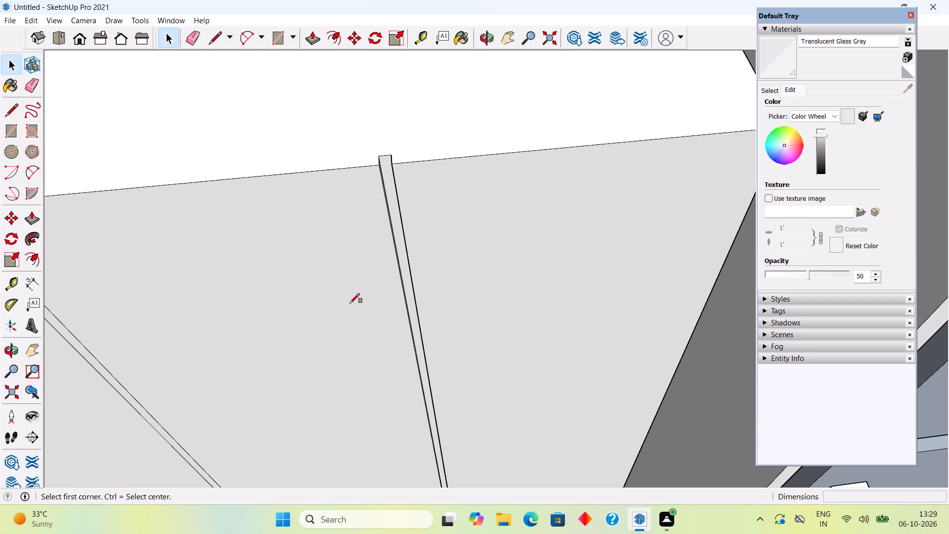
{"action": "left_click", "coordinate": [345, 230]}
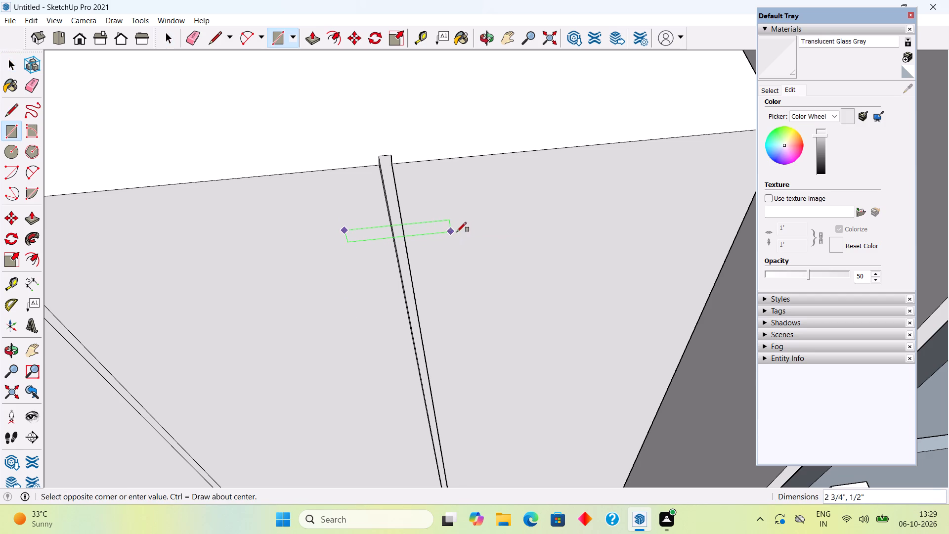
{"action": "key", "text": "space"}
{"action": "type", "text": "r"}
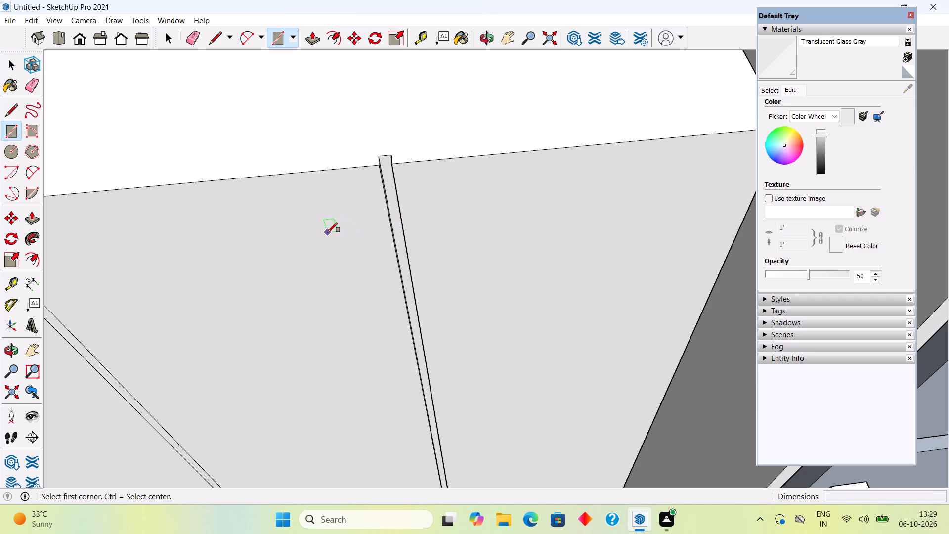
Place vertical guides 1" to each side of the gap between the two base doors beside the refrigerator.
{"action": "key", "text": "t"}
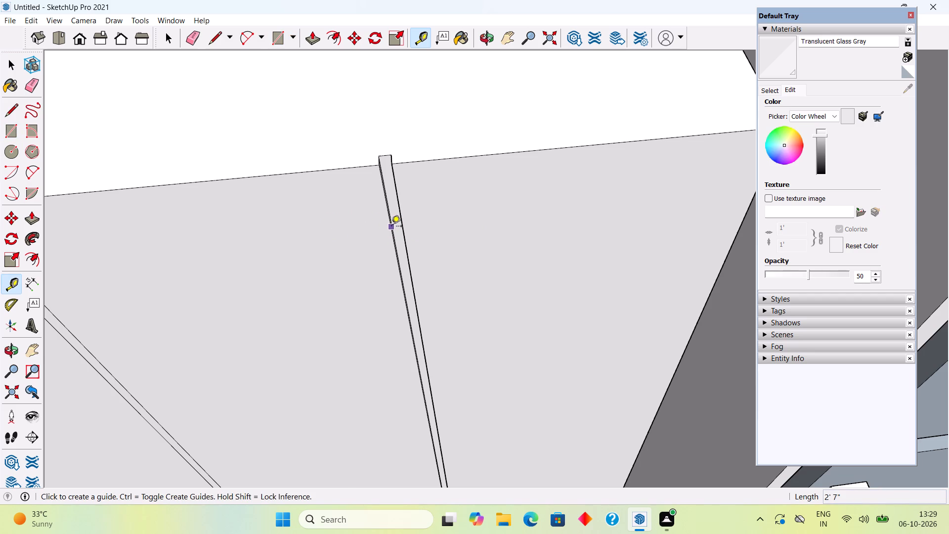
{"action": "left_click", "coordinate": [391, 227]}
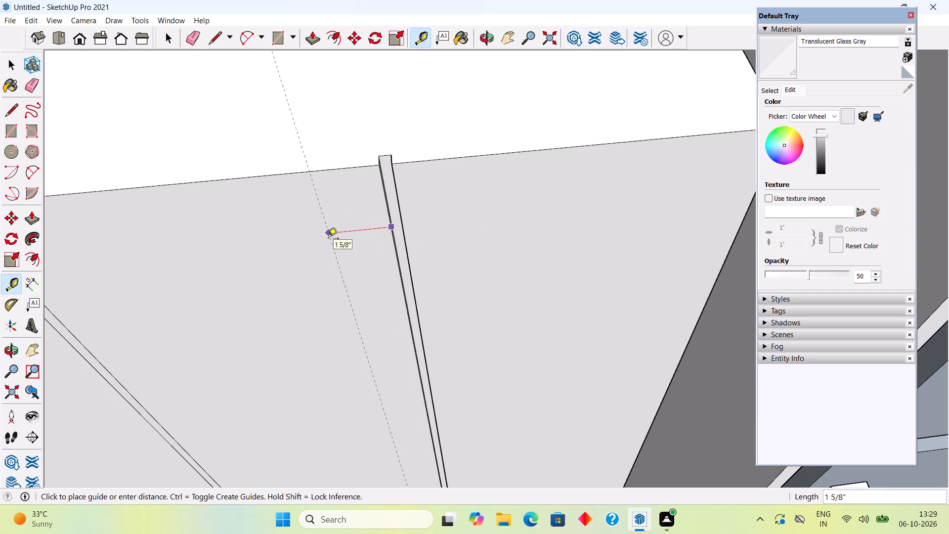
{"action": "type", "text": "1\""}
{"action": "key", "text": "Return"}
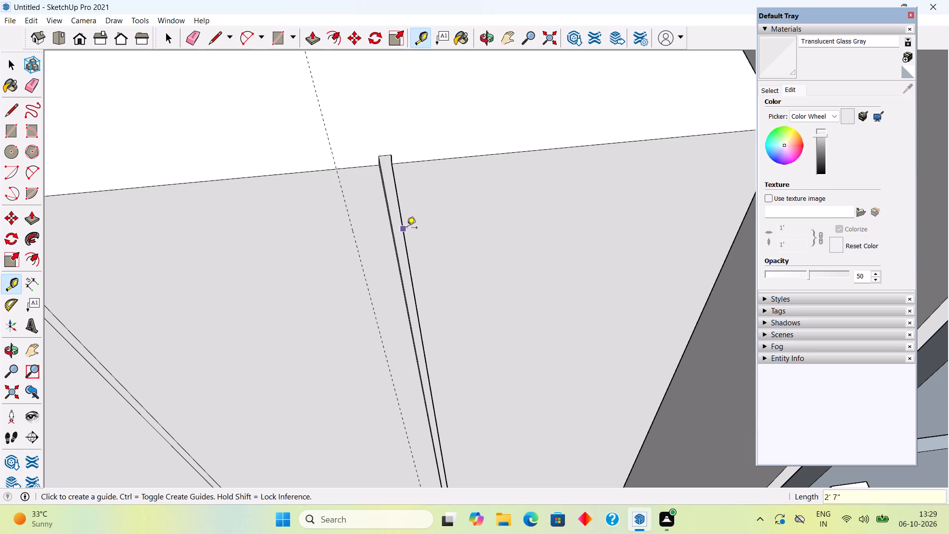
{"action": "left_click", "coordinate": [407, 228]}
{"action": "type", "text": "1\""}
{"action": "key", "text": "Return"}
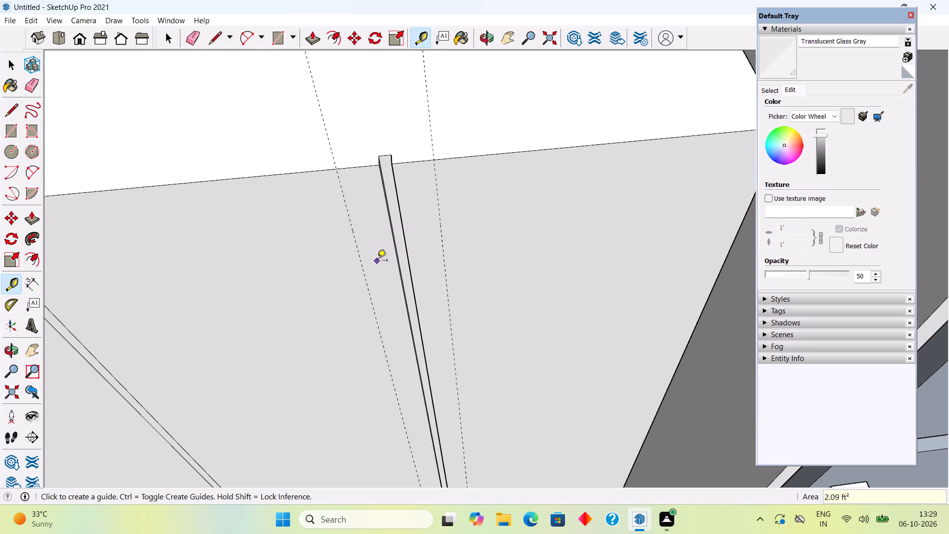
Offset further vertical guides away from the gap, 0.25" from the sink-side guide and 0.5" from the refrigerator-side guide.
{"action": "left_click", "coordinate": [362, 267]}
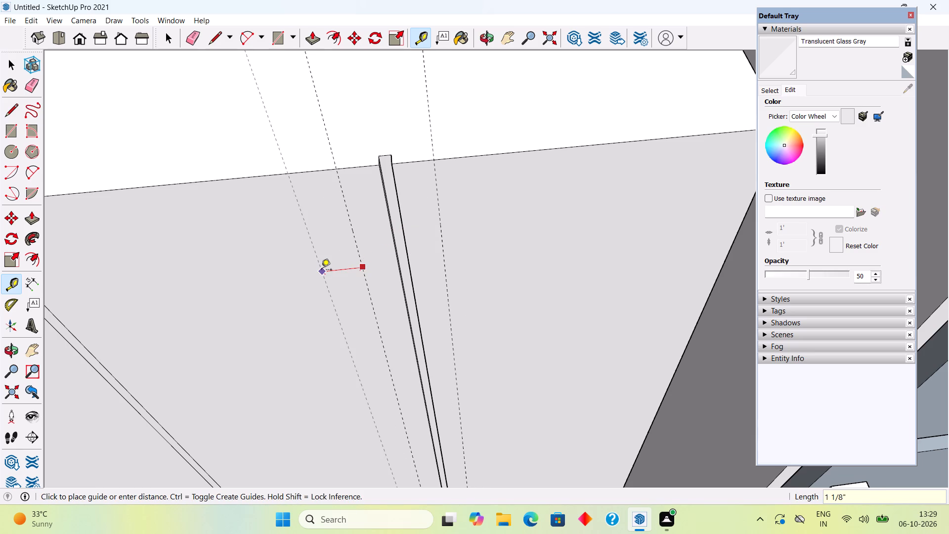
{"action": "type", "text": ".25"}
{"action": "key", "text": "shift+quotedbl"}
{"action": "key", "text": "Return"}
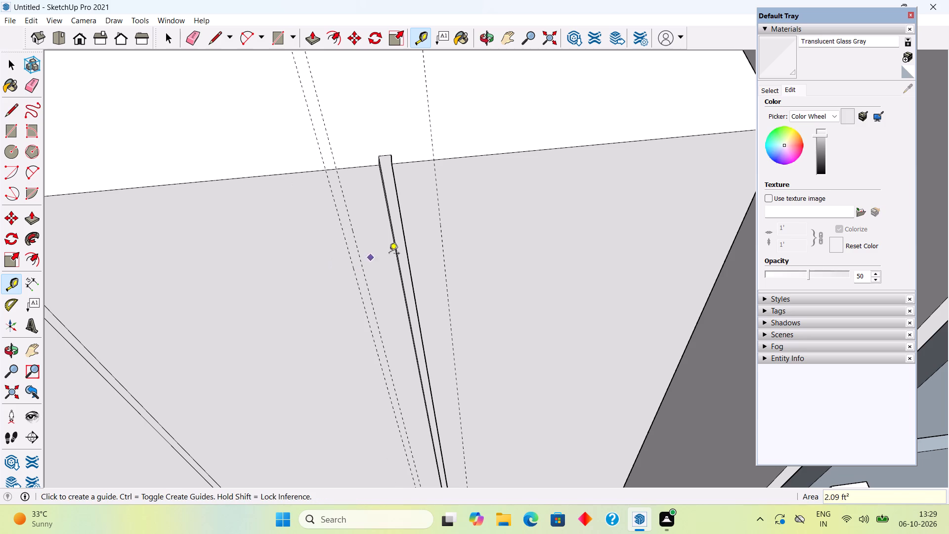
{"action": "left_click", "coordinate": [443, 247]}
{"action": "type", "text": ".5\""}
{"action": "key", "text": "Return"}
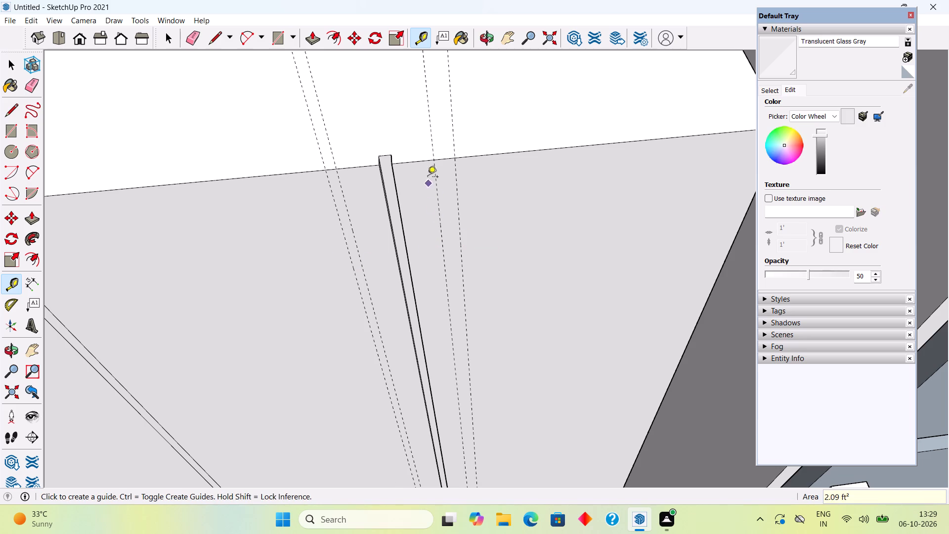
Place a horizontal guide below the base doors' top edge, and offset another guide 2" from it.
{"action": "left_click", "coordinate": [421, 165]}
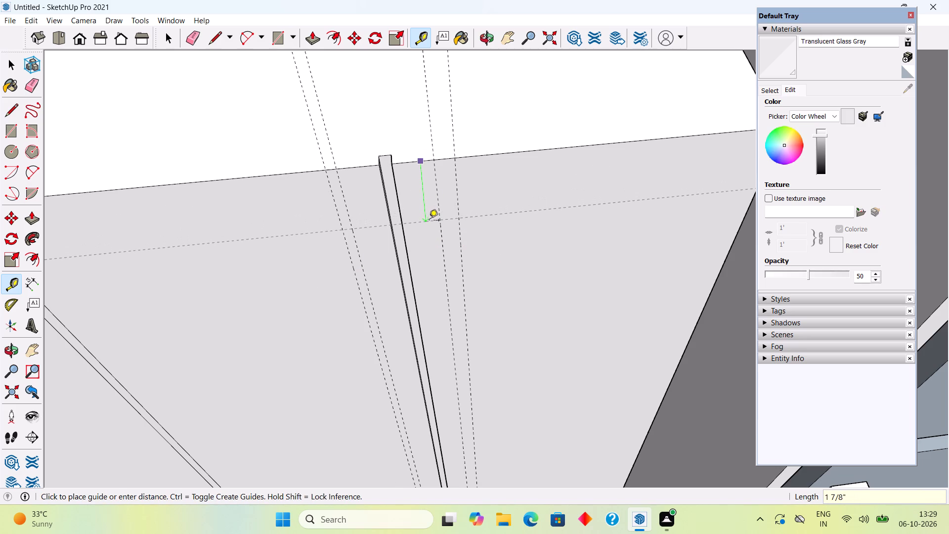
{"action": "left_click", "coordinate": [432, 246]}
{"action": "left_click", "coordinate": [432, 246]}
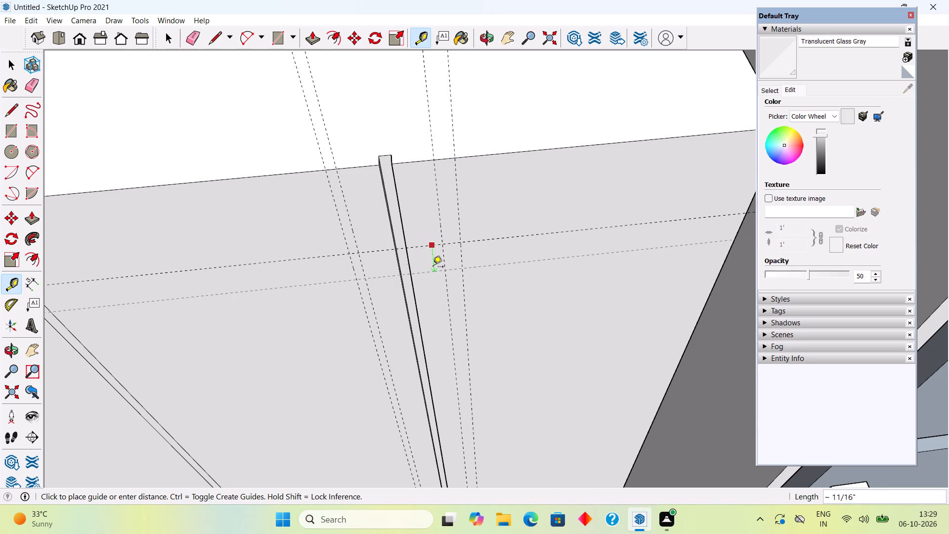
{"action": "type", "text": "2\""}
{"action": "key", "text": "Return"}
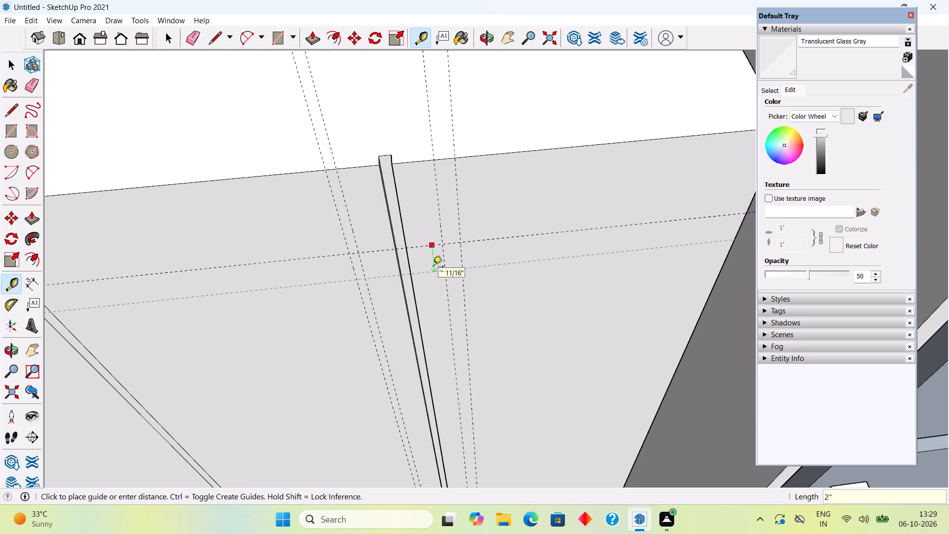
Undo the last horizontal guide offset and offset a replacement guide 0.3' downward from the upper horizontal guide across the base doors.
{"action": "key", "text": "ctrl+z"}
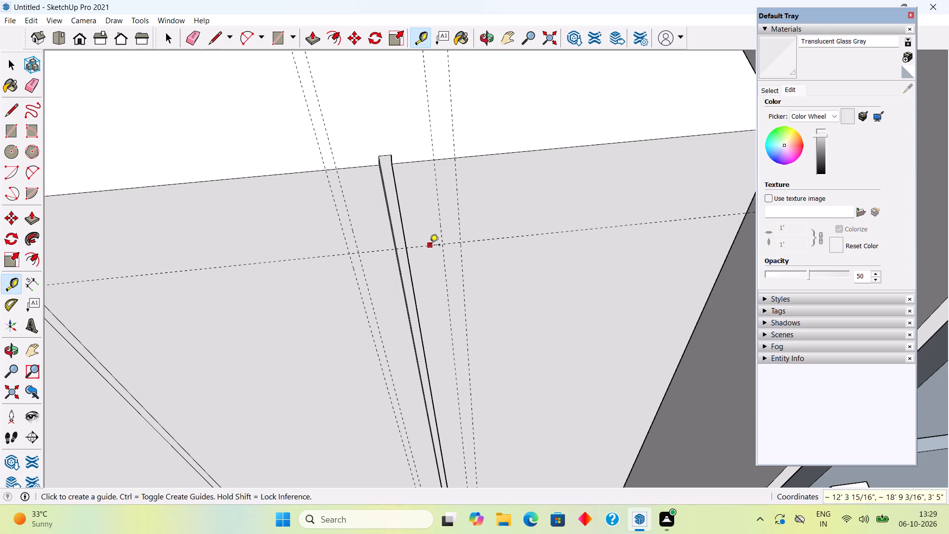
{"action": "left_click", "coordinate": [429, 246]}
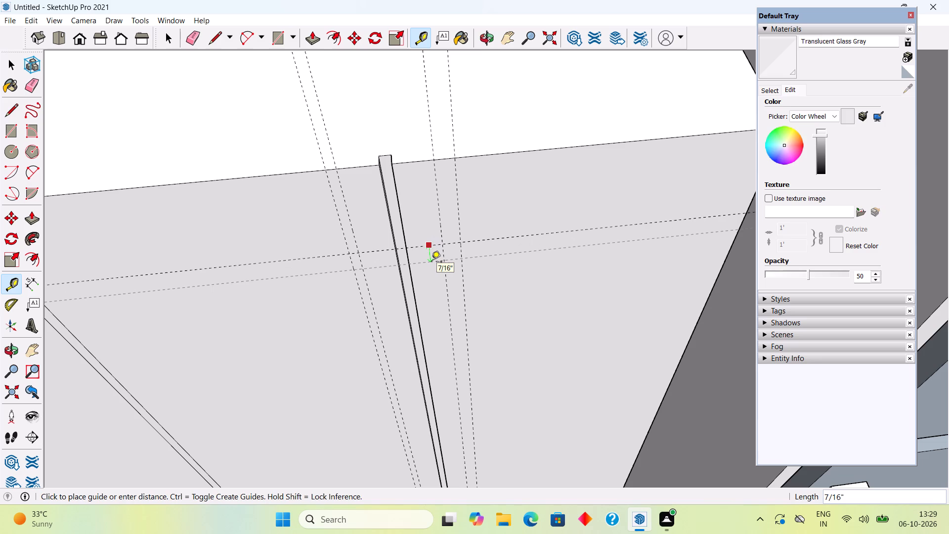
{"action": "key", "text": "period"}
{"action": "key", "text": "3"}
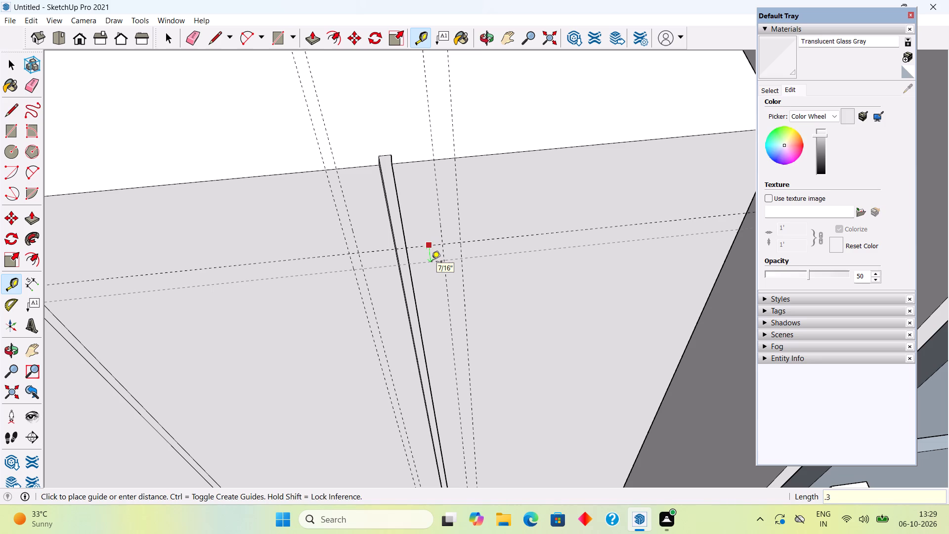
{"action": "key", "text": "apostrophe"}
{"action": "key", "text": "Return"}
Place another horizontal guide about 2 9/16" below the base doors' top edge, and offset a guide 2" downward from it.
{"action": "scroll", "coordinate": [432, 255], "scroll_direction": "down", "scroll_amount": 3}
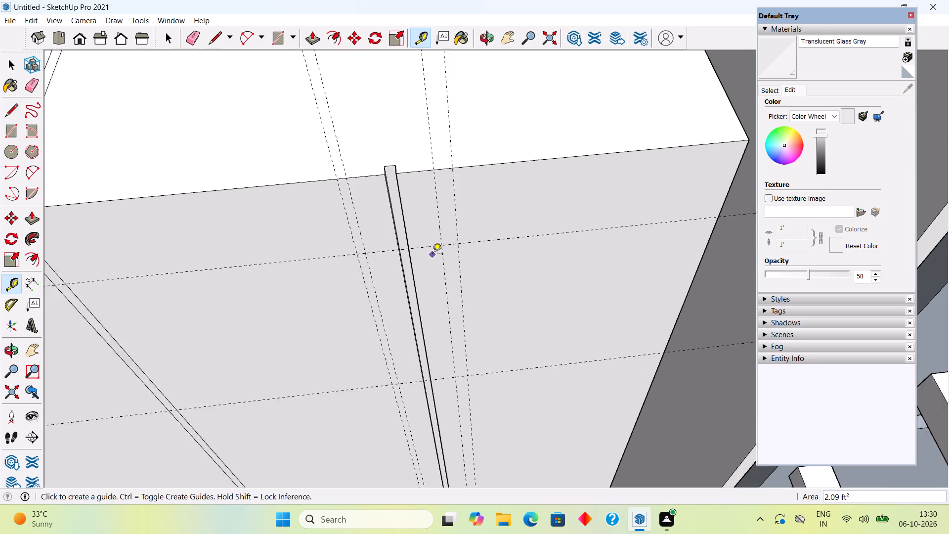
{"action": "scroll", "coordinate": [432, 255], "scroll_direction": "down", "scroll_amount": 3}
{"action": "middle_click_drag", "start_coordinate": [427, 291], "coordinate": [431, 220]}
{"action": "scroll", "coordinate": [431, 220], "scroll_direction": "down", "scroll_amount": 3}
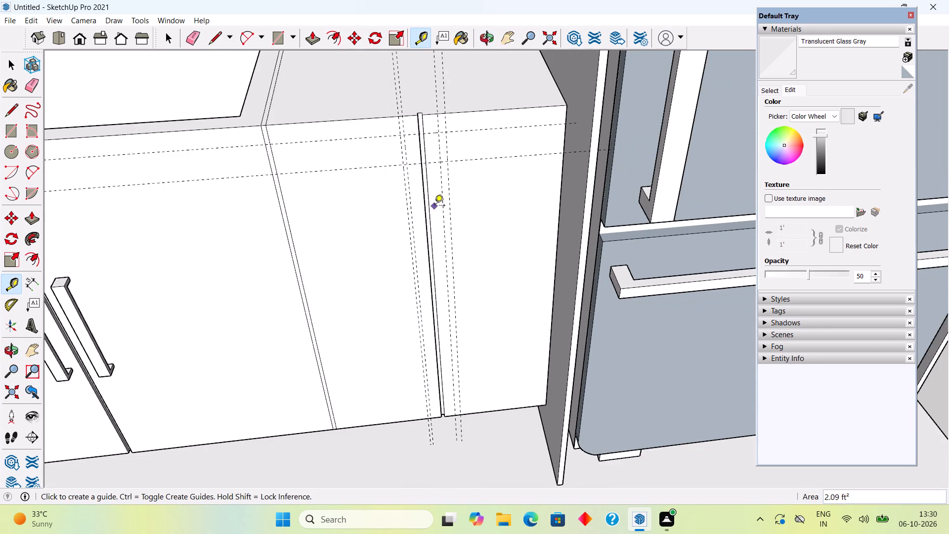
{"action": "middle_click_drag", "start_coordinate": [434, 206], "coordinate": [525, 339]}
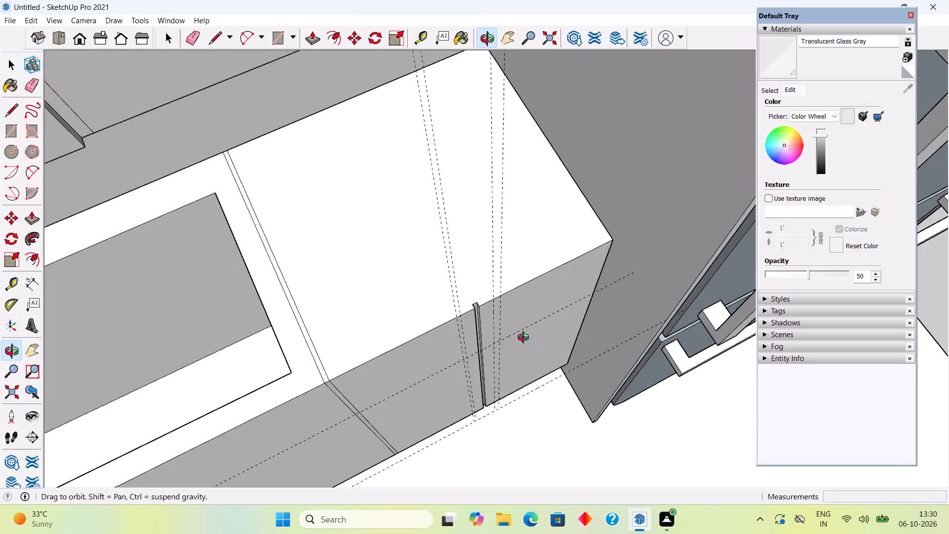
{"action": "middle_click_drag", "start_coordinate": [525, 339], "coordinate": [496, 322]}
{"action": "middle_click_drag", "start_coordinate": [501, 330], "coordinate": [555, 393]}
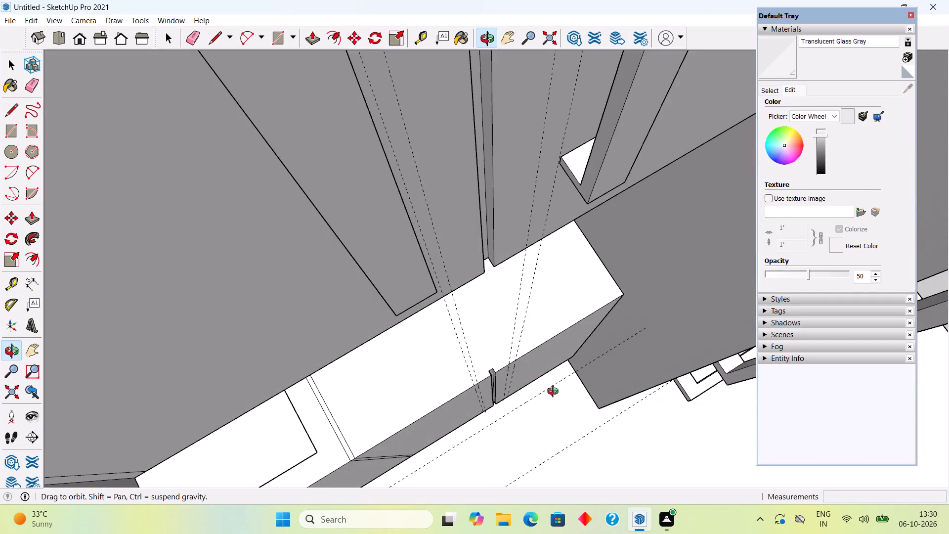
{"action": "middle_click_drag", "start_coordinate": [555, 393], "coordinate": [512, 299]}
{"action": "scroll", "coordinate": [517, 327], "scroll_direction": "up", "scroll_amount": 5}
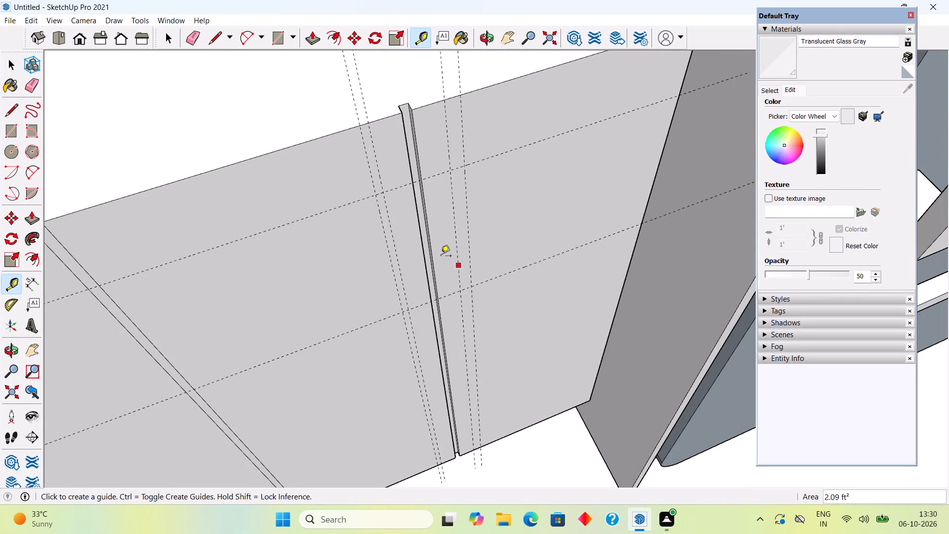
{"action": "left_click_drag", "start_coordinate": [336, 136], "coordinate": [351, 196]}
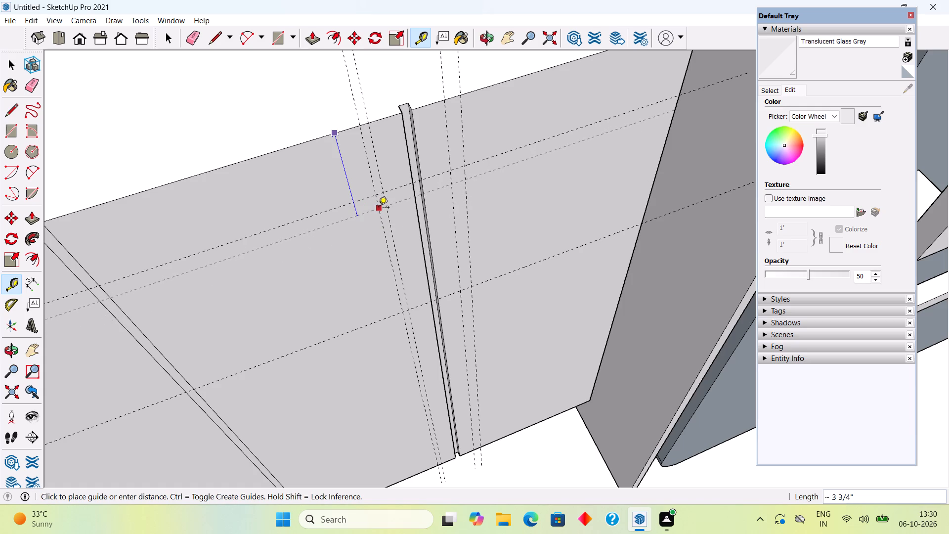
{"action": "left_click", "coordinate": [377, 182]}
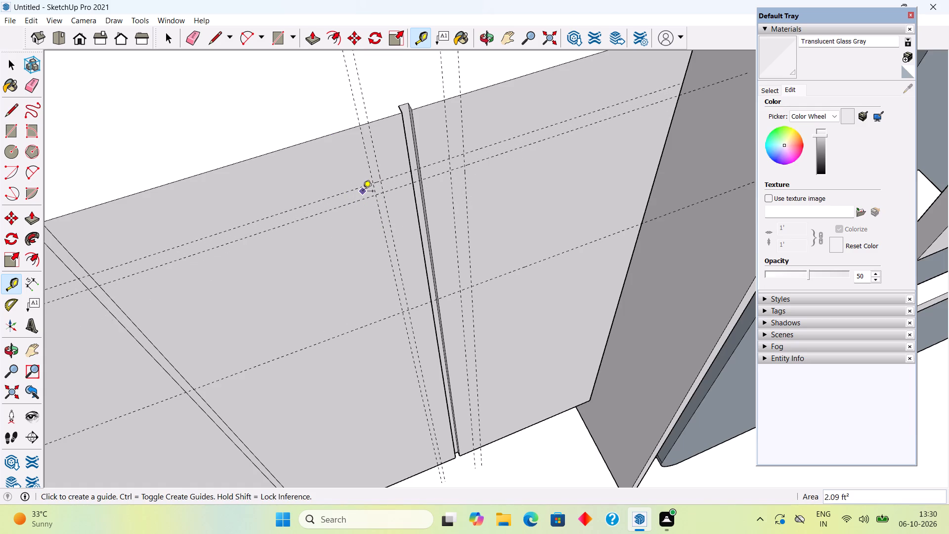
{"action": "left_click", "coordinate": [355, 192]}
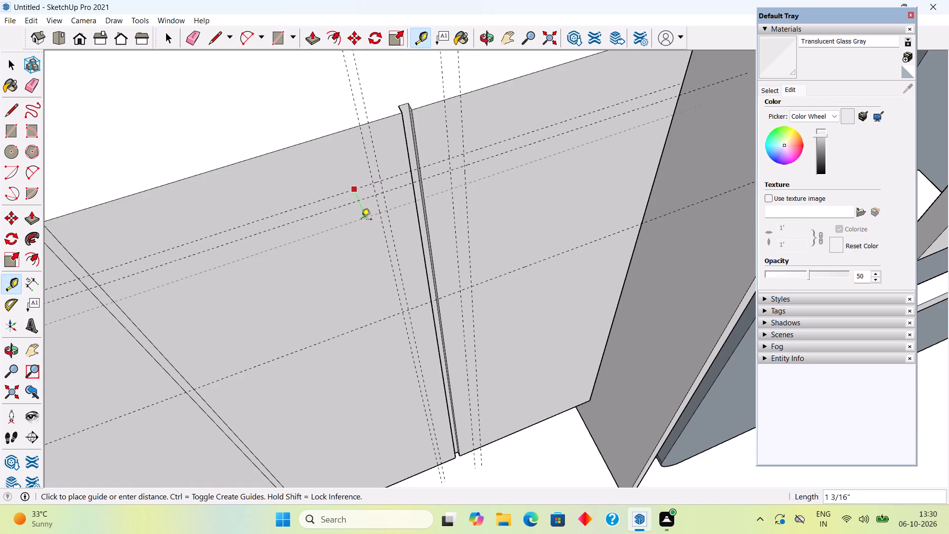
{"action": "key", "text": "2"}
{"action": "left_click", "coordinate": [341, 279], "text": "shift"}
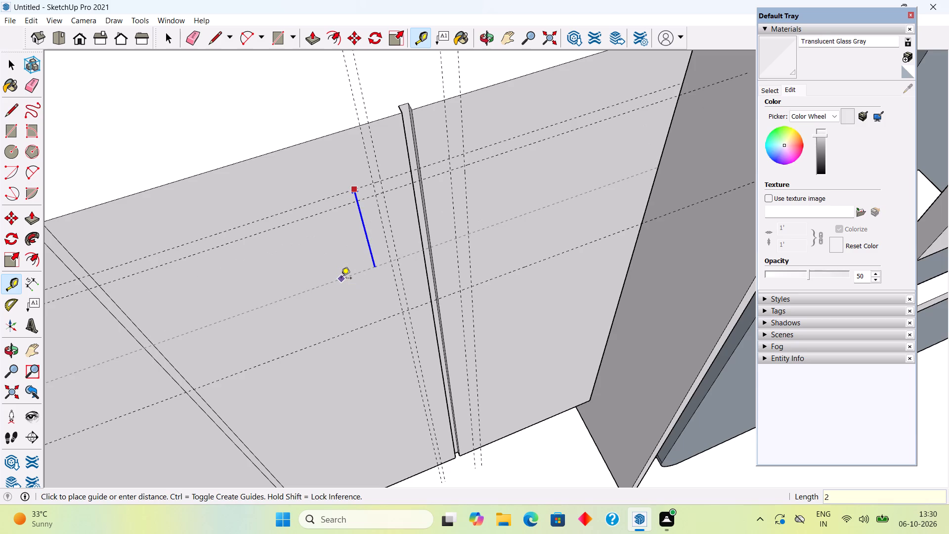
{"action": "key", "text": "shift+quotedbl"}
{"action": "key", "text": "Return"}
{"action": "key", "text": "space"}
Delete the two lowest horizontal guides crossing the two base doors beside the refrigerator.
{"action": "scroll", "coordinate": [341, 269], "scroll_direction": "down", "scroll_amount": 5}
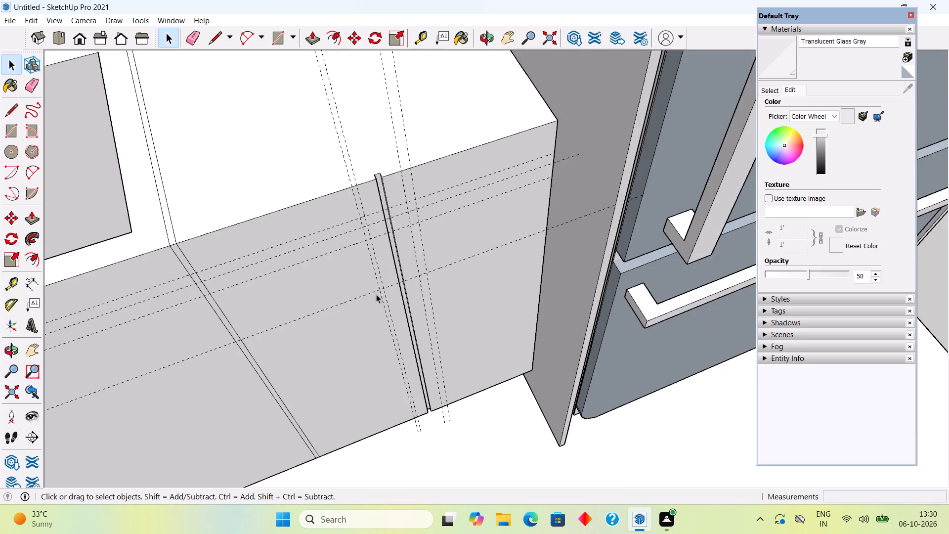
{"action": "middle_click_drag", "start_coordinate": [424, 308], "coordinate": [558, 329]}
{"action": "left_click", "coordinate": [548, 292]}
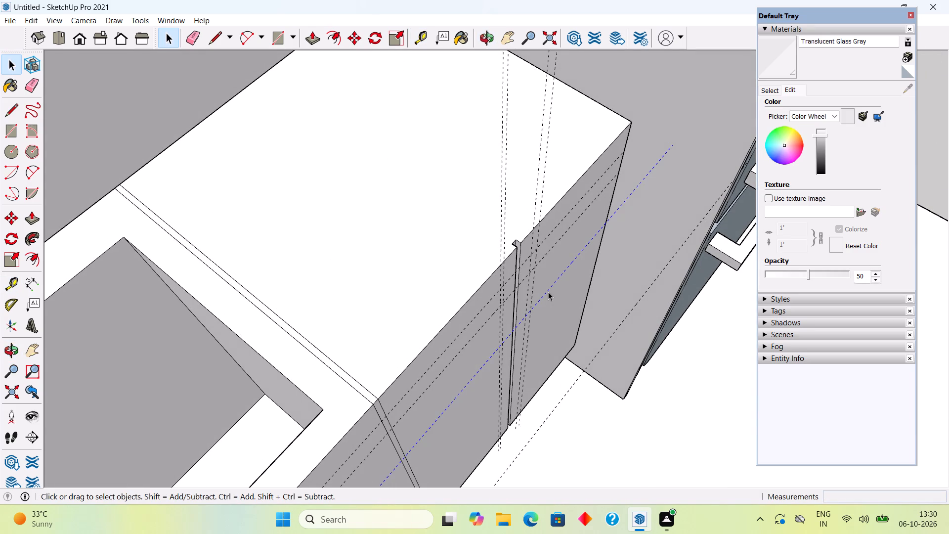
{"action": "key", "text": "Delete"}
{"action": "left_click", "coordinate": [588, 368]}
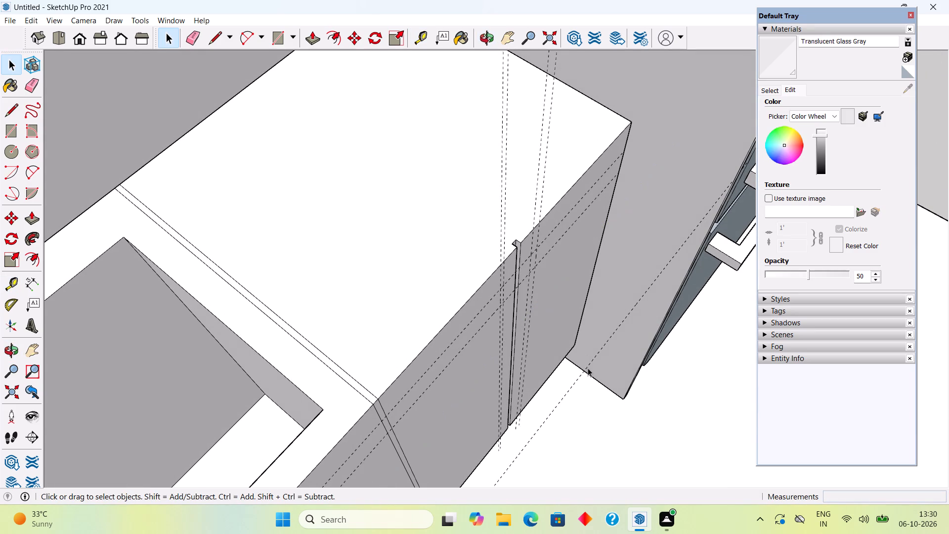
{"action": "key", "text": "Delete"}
Undo the guide deletions and all guide placements around the gap between the two base doors beside the refrigerator.
{"action": "middle_click_drag", "start_coordinate": [567, 348], "coordinate": [429, 295]}
{"action": "scroll", "coordinate": [429, 295], "scroll_direction": "down", "scroll_amount": 4}
{"action": "middle_click_drag", "start_coordinate": [395, 213], "coordinate": [357, 118]}
{"action": "scroll", "coordinate": [378, 159], "scroll_direction": "up", "scroll_amount": 6}
{"action": "scroll", "coordinate": [387, 145], "scroll_direction": "down", "scroll_amount": 5}
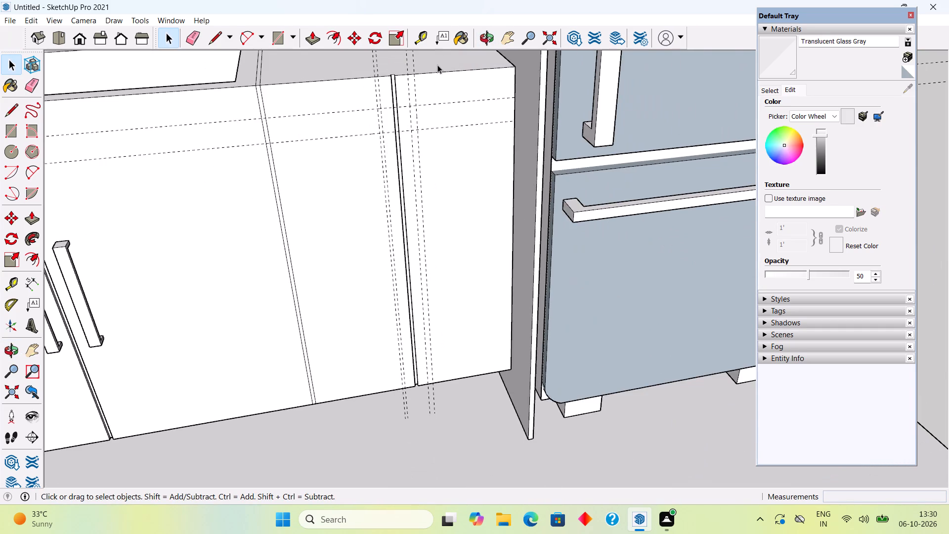
{"action": "scroll", "coordinate": [437, 65], "scroll_direction": "up", "scroll_amount": 9}
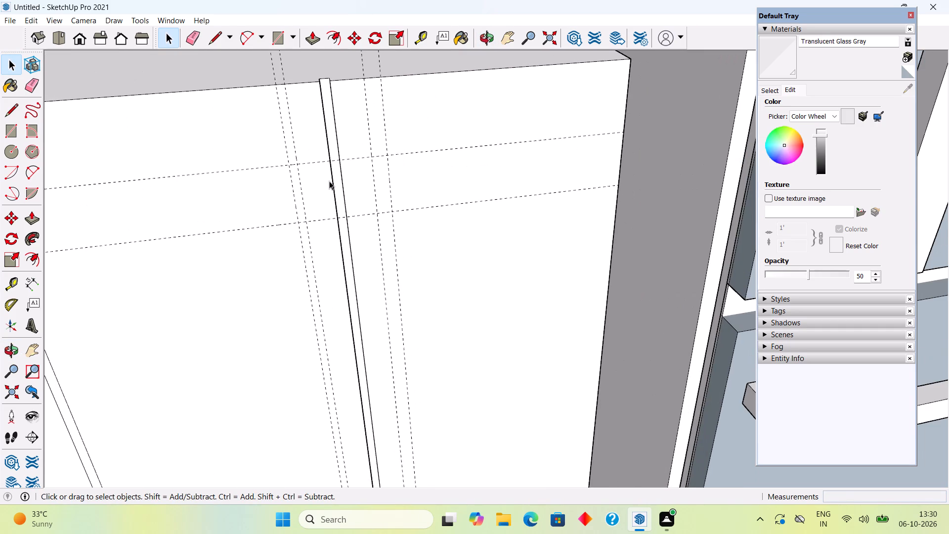
{"action": "key", "text": "ctrl+z"}
{"action": "key", "text": "ctrl+z"}
{"action": "key", "text": "ctrl+z"}
{"action": "key", "text": "ctrl+z"}
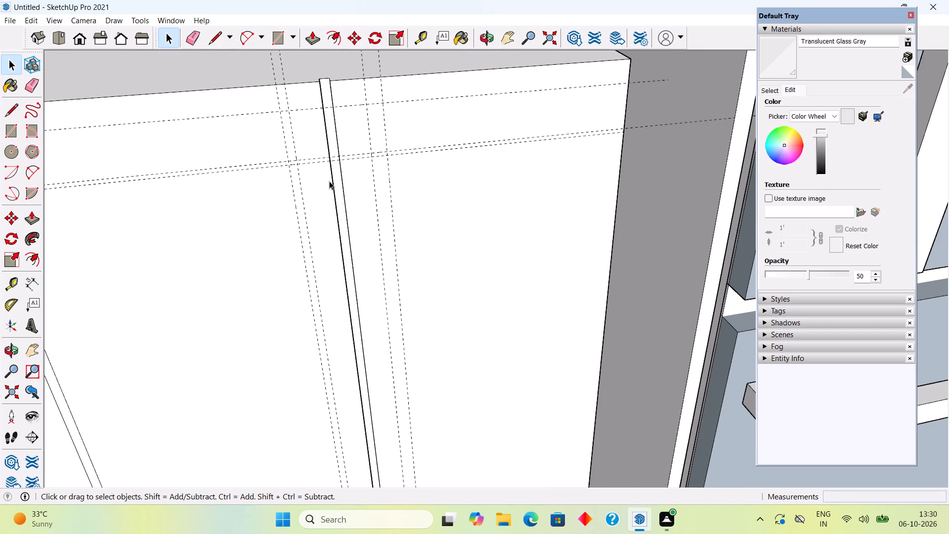
{"action": "key", "text": "ctrl+z"}
{"action": "key", "text": "ctrl+z"}
{"action": "key", "text": "ctrl+z"}
{"action": "key", "text": "ctrl+z"}
{"action": "key", "text": "ctrl+z"}
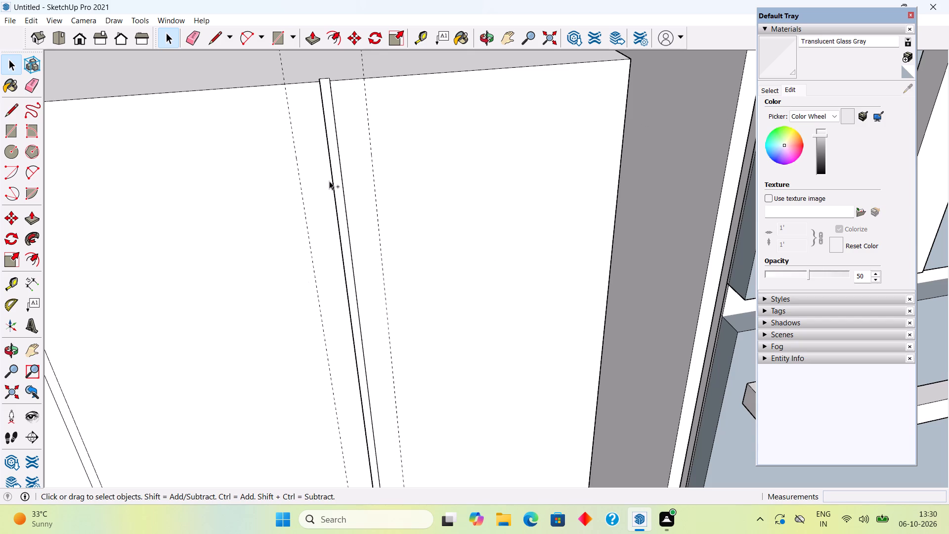
{"action": "key", "text": "ctrl+z"}
{"action": "key", "text": "ctrl+z"}
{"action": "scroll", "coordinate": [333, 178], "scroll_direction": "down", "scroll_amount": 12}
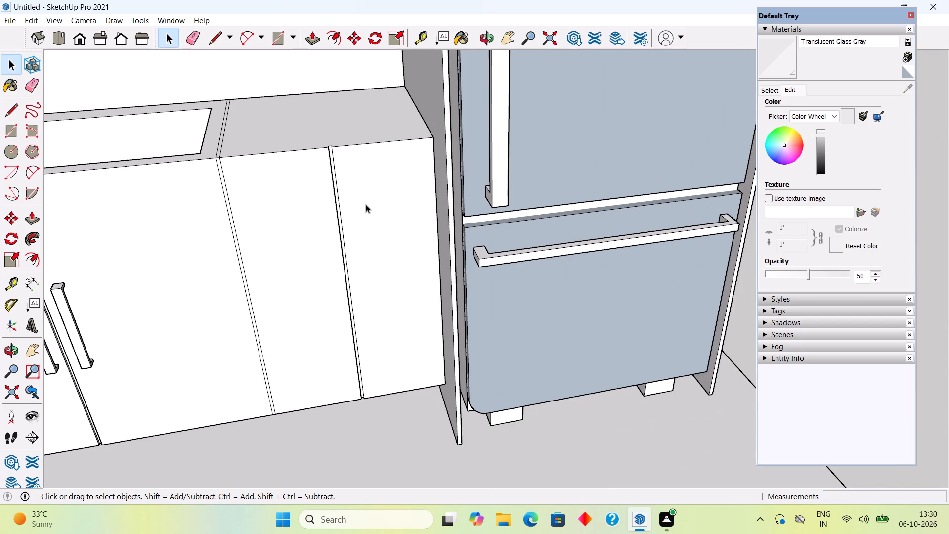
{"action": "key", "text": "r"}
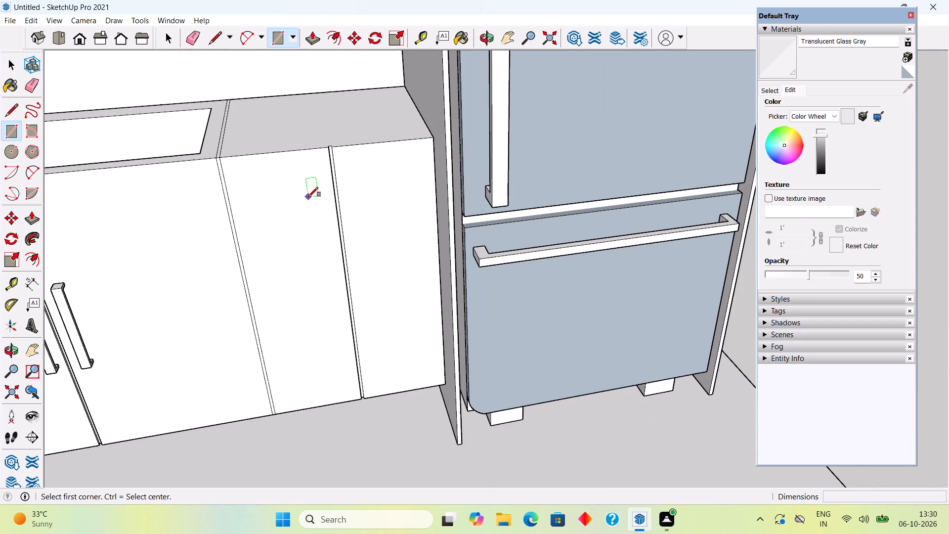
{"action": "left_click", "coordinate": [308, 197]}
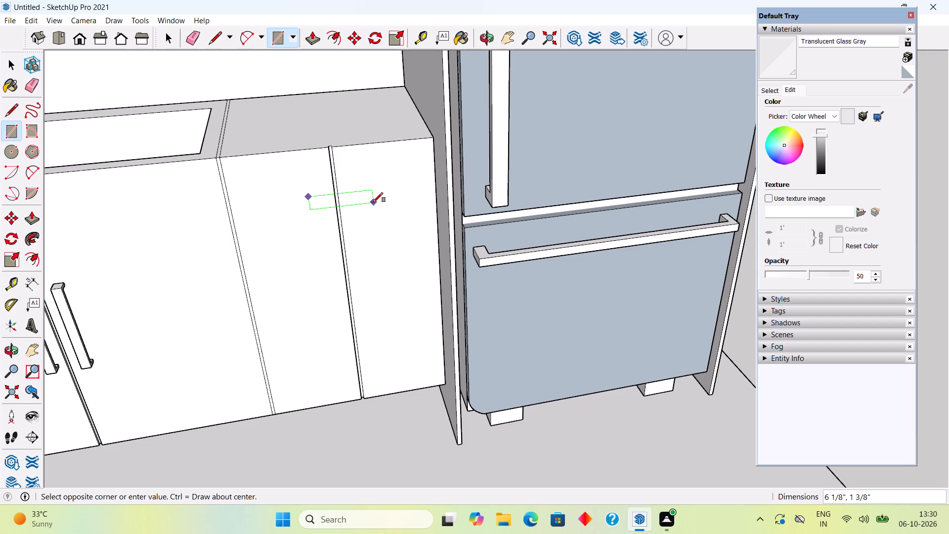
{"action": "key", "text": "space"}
Draw a horizontal rectangle about 6 15/16" by 1 3/16" across the gap near the top of the two base doors beside the refrigerator.
{"action": "type", "text": "r"}
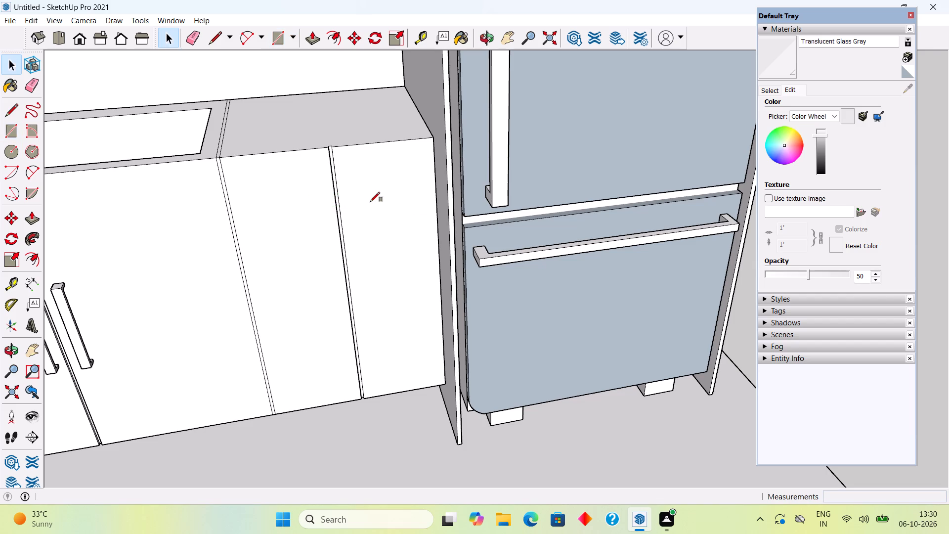
{"action": "left_click", "coordinate": [301, 206]}
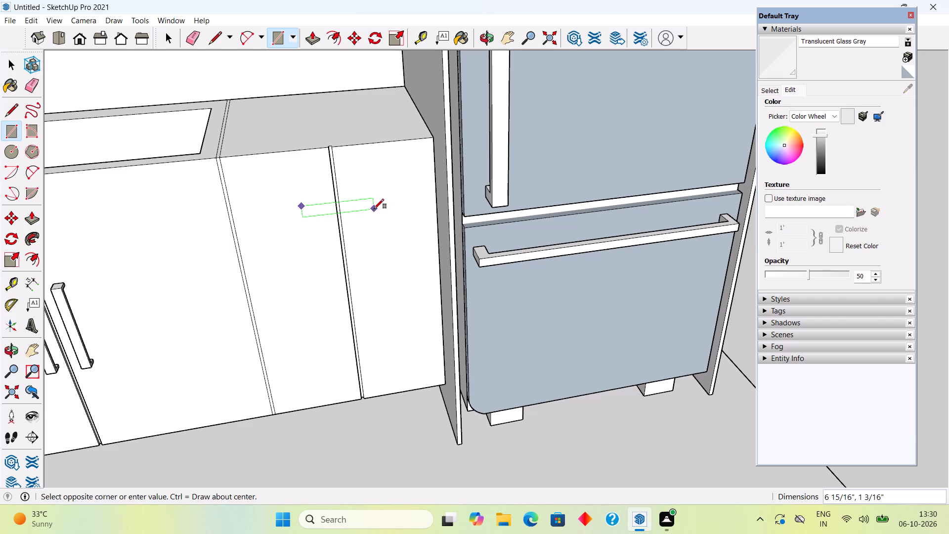
{"action": "left_click", "coordinate": [374, 209]}
{"action": "key", "text": "space"}
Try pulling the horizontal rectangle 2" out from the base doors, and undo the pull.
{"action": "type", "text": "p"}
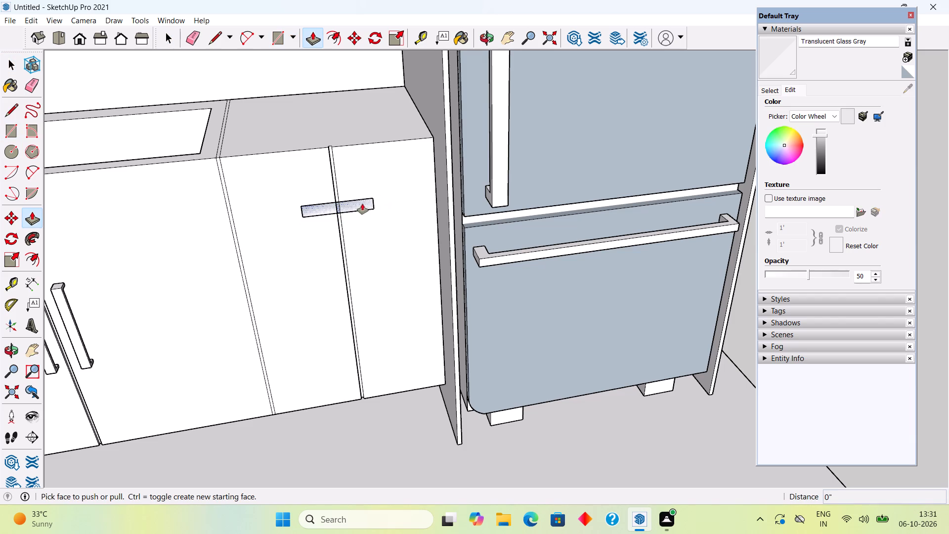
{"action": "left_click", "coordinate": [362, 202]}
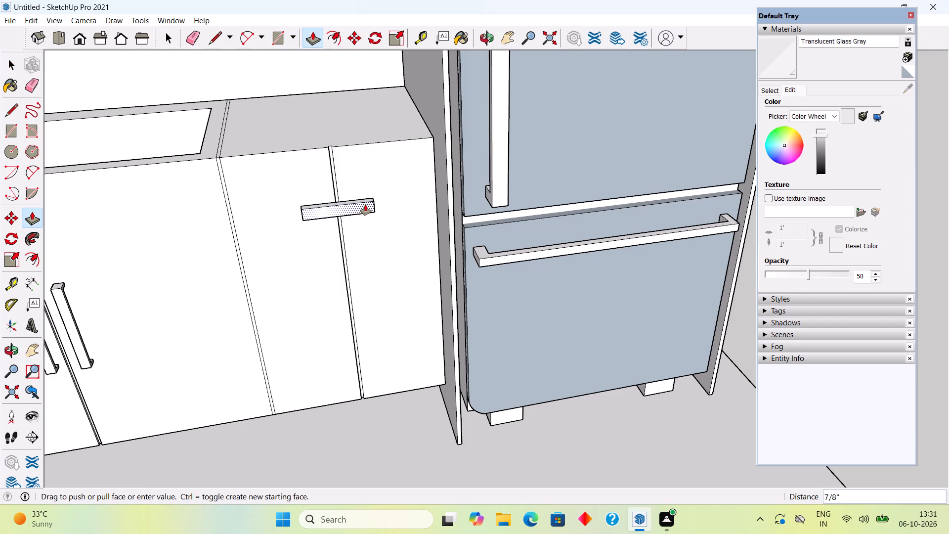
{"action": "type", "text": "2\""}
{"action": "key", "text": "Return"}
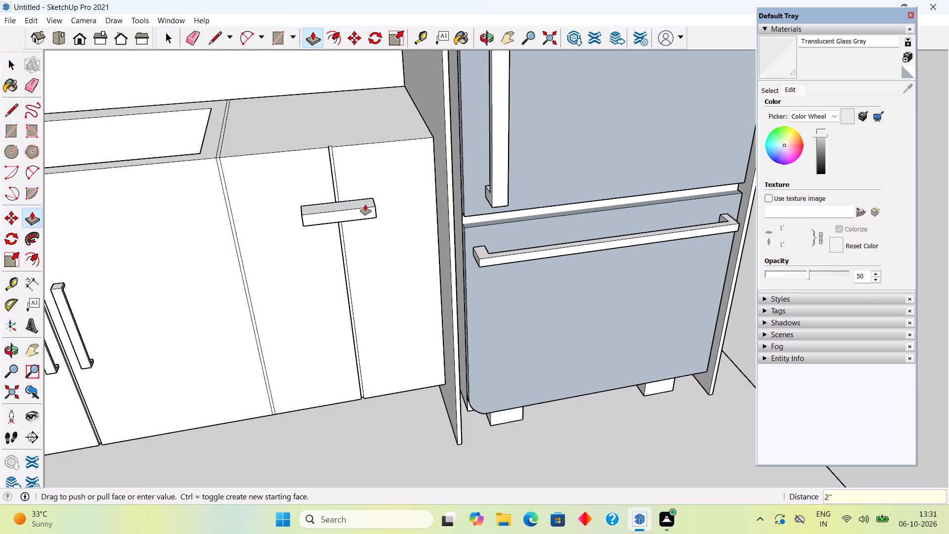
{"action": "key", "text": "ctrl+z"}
Pull the horizontal rectangle 1" out from the base doors with Push/Pull.
{"action": "type", "text": "1\""}
{"action": "key", "text": "Return"}
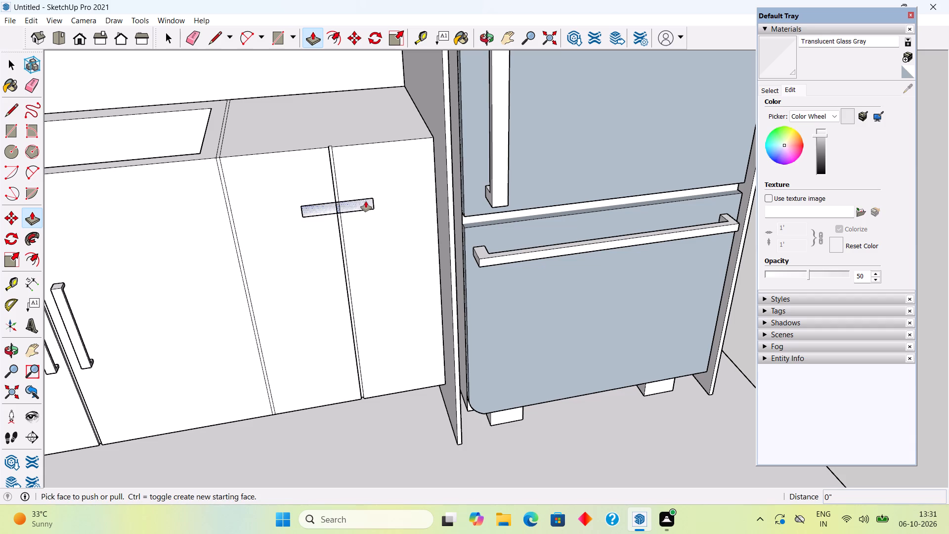
{"action": "left_click", "coordinate": [366, 201]}
{"action": "type", "text": "1\""}
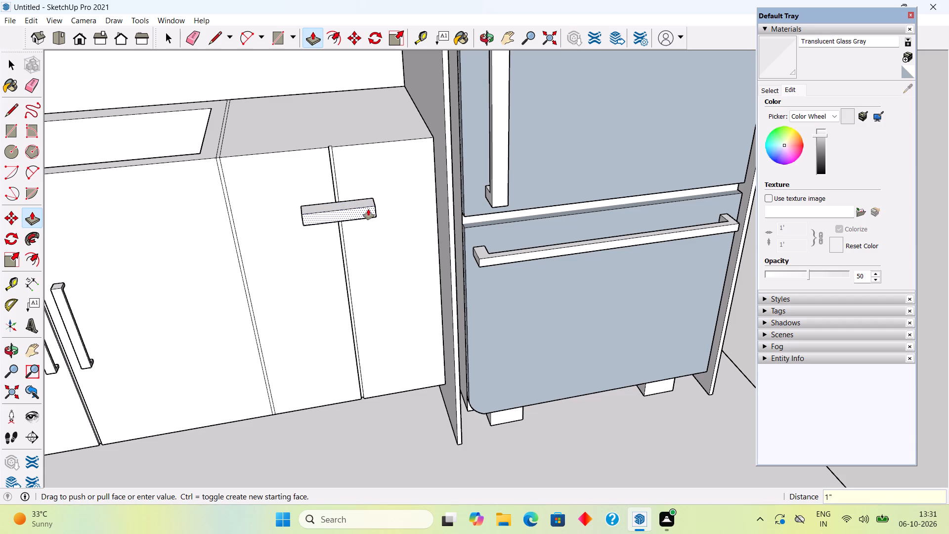
{"action": "key", "text": "Return"}
{"action": "key", "text": "space"}
Offset the outline of the handle block's top face inward by about 5/16".
{"action": "middle_click_drag", "start_coordinate": [365, 207], "coordinate": [368, 296]}
{"action": "scroll", "coordinate": [344, 213], "scroll_direction": "up", "scroll_amount": 3}
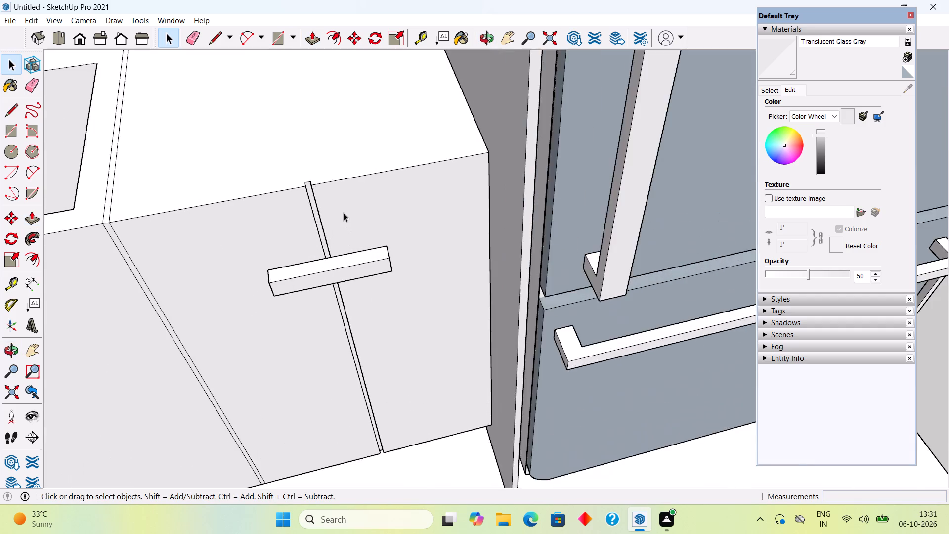
{"action": "scroll", "coordinate": [344, 213], "scroll_direction": "up", "scroll_amount": 12}
{"action": "left_click", "coordinate": [356, 243]}
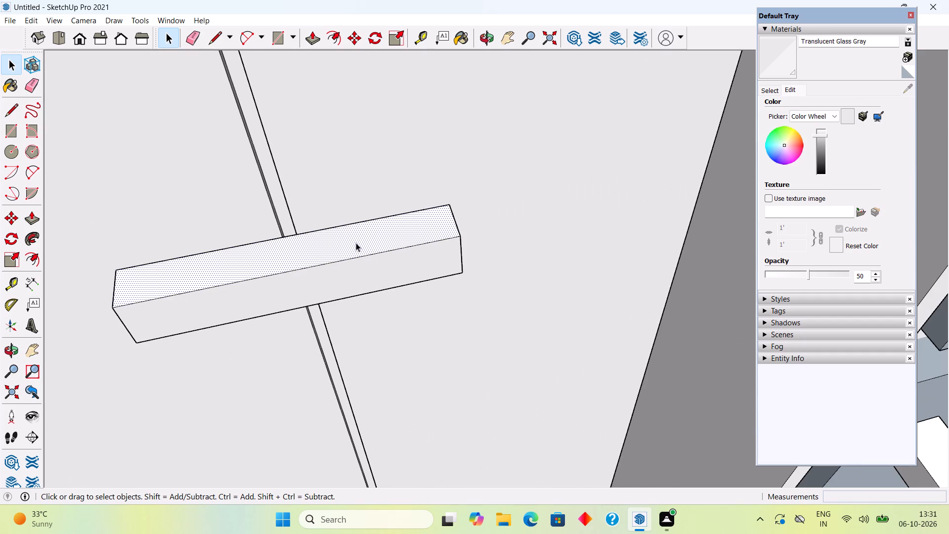
{"action": "key", "text": "f"}
{"action": "left_click", "coordinate": [354, 261]}
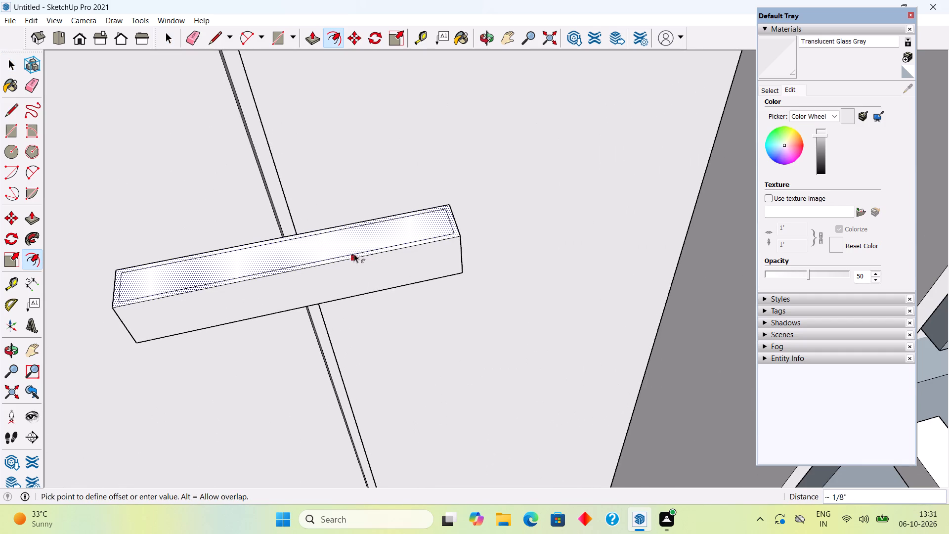
{"action": "left_click", "coordinate": [354, 247]}
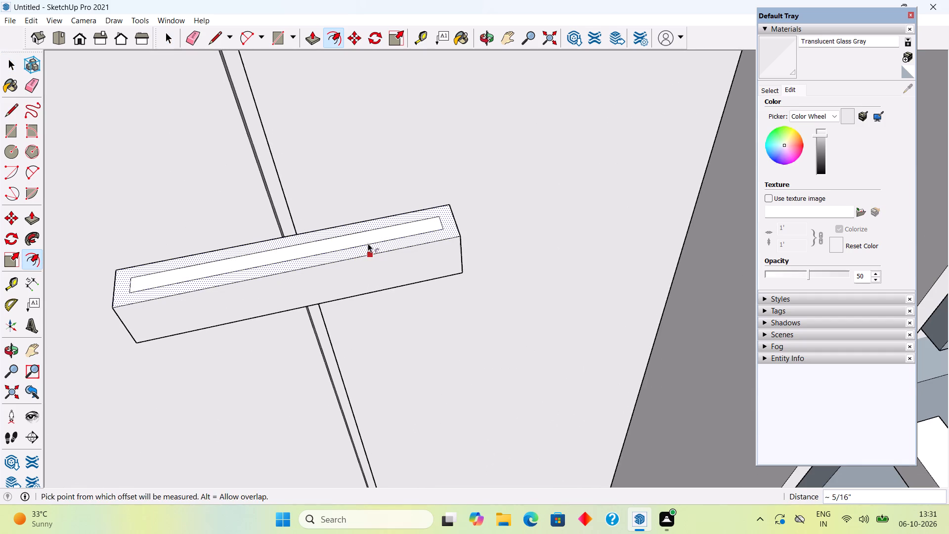
Extend the inset outline to the block's door-side edge with two lines about 5/16" long, and delete the edge dividing the enclosed area.
{"action": "key", "text": "l"}
{"action": "left_click", "coordinate": [438, 218]}
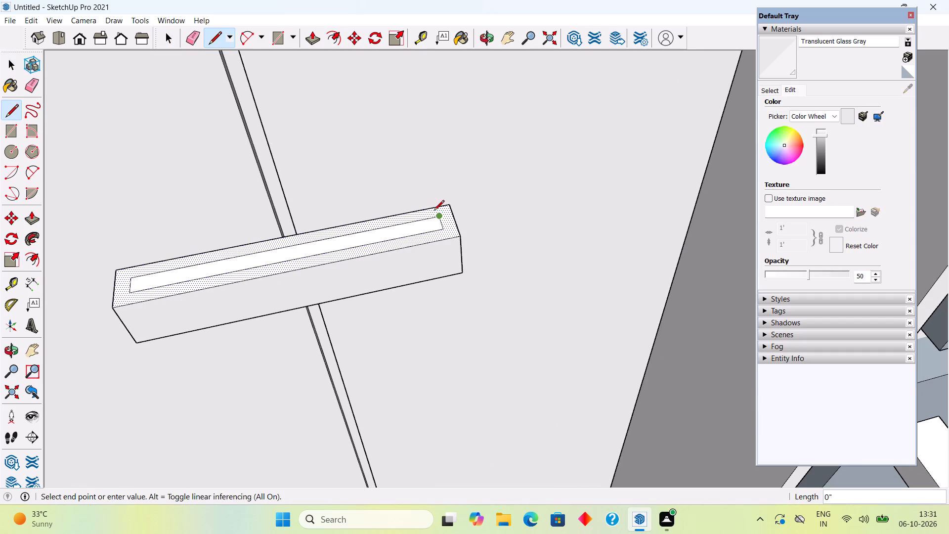
{"action": "scroll", "coordinate": [434, 207], "scroll_direction": "up", "scroll_amount": 11}
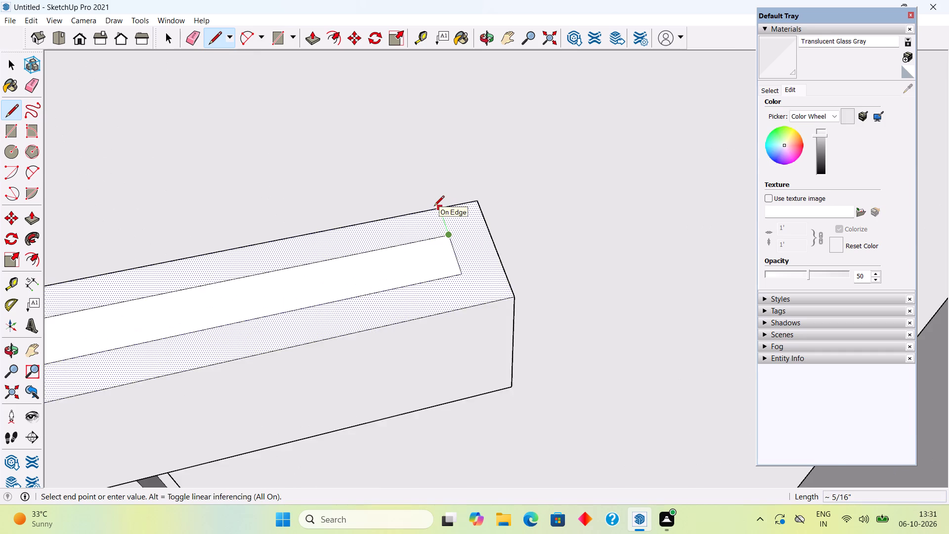
{"action": "left_click", "coordinate": [434, 207]}
{"action": "scroll", "coordinate": [417, 268], "scroll_direction": "down", "scroll_amount": 10}
{"action": "scroll", "coordinate": [311, 307], "scroll_direction": "down", "scroll_amount": 5}
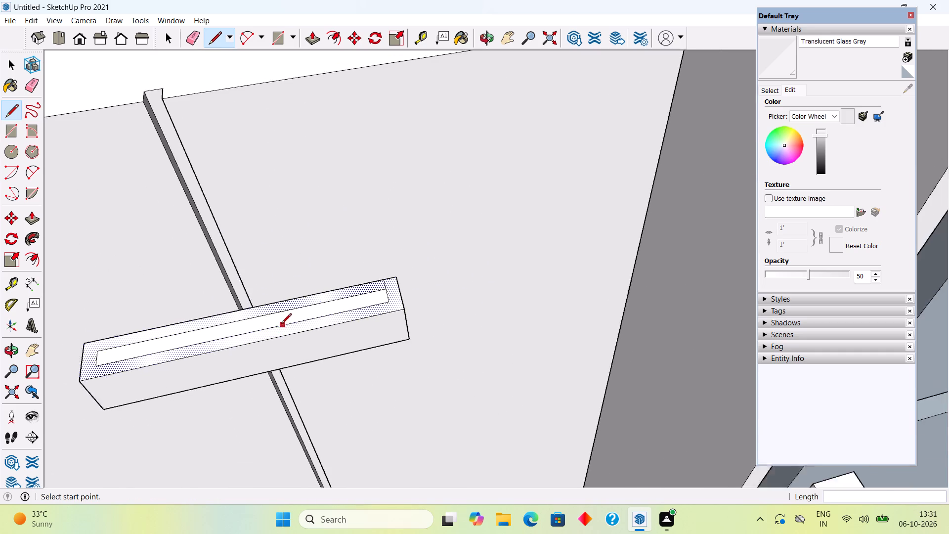
{"action": "scroll", "coordinate": [281, 324], "scroll_direction": "down", "scroll_amount": 2}
{"action": "scroll", "coordinate": [156, 342], "scroll_direction": "up", "scroll_amount": 9}
{"action": "left_click", "coordinate": [138, 341]}
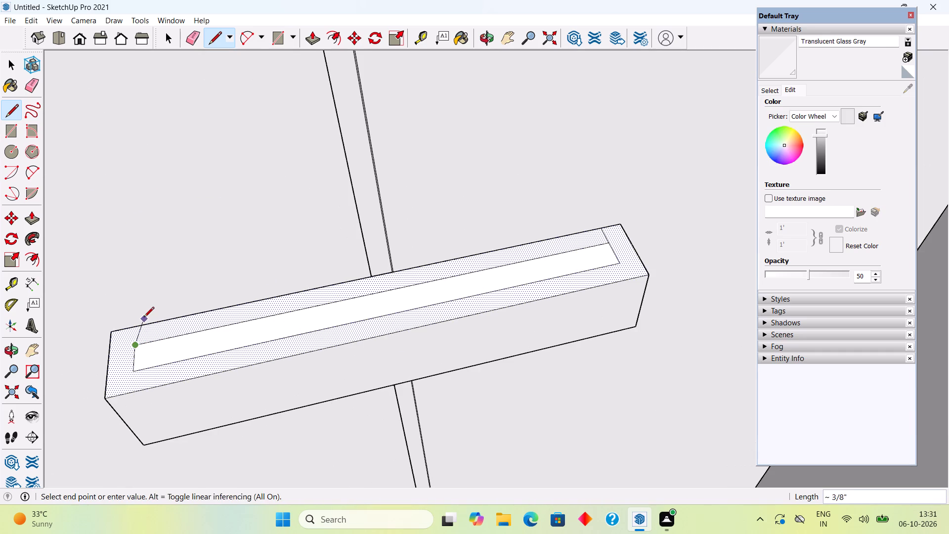
{"action": "left_click", "coordinate": [135, 330]}
{"action": "key", "text": "space"}
{"action": "left_click", "coordinate": [181, 334]}
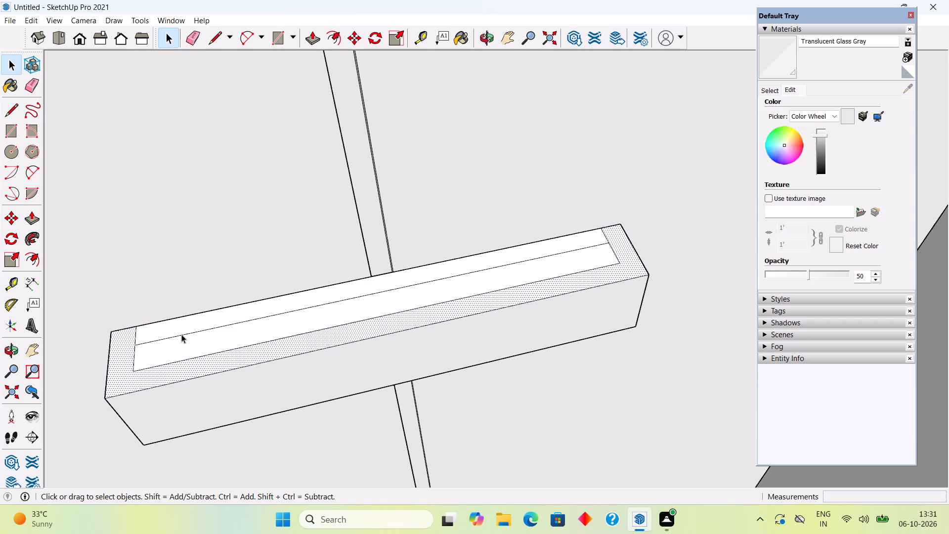
{"action": "key", "text": "Delete"}
Push the enclosed area down 1 3/16" through the block with Push/Pull to form a U-shaped bar handle.
{"action": "left_click", "coordinate": [183, 338]}
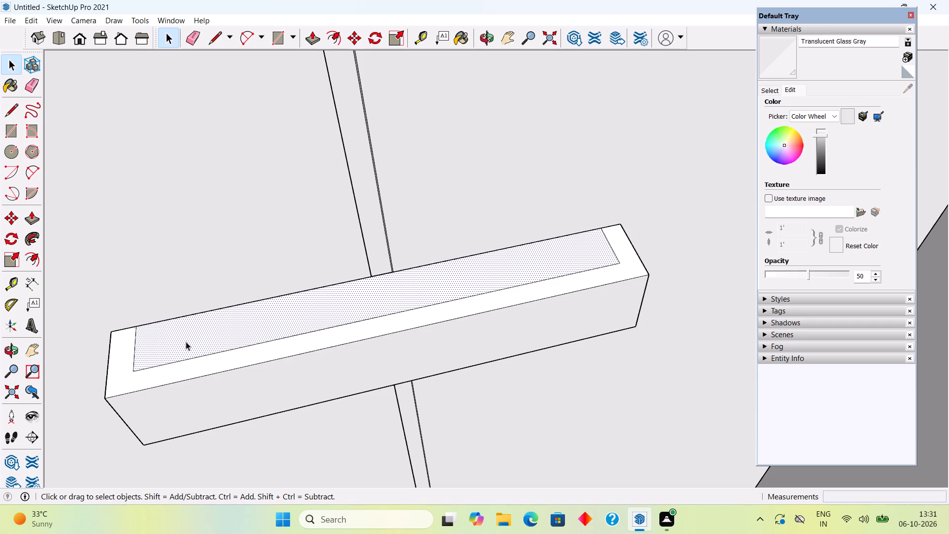
{"action": "key", "text": "p"}
{"action": "left_click", "coordinate": [186, 342]}
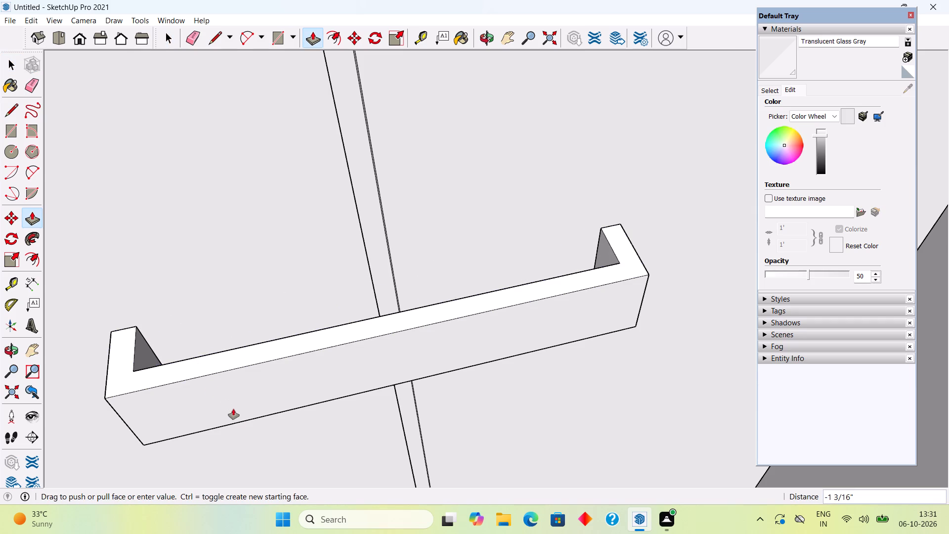
{"action": "left_click", "coordinate": [257, 437]}
Push the underside of the bar handle inward 1/4" with Push/Pull.
{"action": "middle_click_drag", "start_coordinate": [272, 422], "coordinate": [294, 302]}
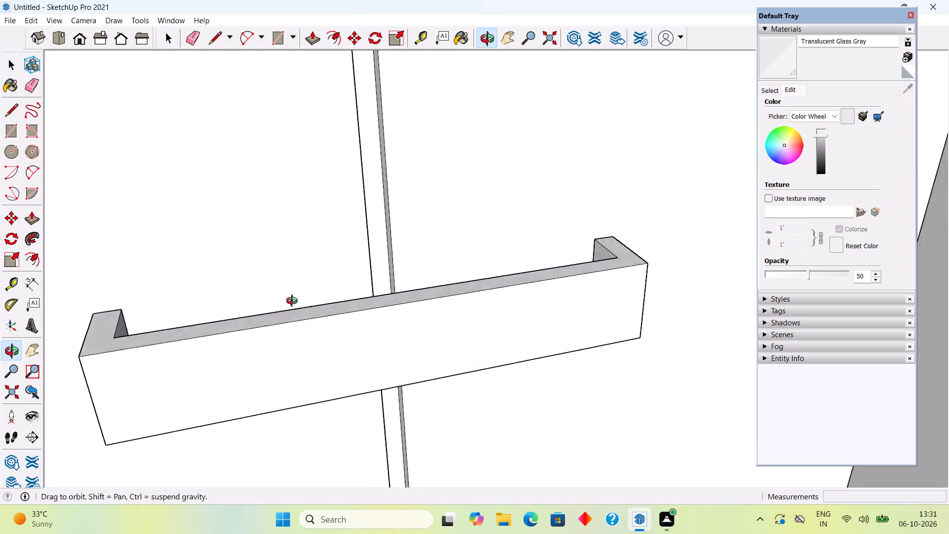
{"action": "middle_click_drag", "start_coordinate": [294, 302], "coordinate": [312, 325]}
{"action": "scroll", "coordinate": [296, 302], "scroll_direction": "down", "scroll_amount": 3}
{"action": "scroll", "coordinate": [339, 328], "scroll_direction": "down", "scroll_amount": 6}
{"action": "middle_click_drag", "start_coordinate": [375, 302], "coordinate": [378, 387]}
{"action": "scroll", "coordinate": [411, 446], "scroll_direction": "down", "scroll_amount": 1}
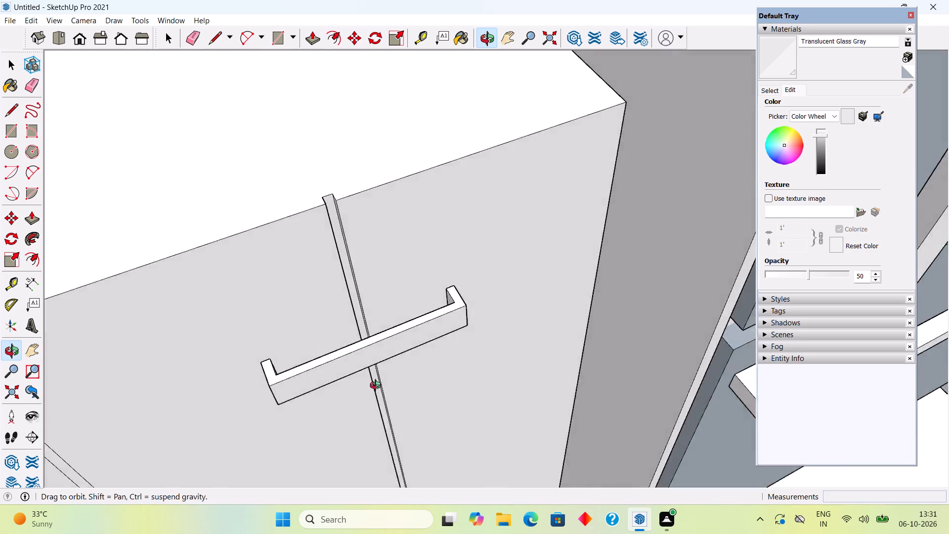
{"action": "middle_click_drag", "start_coordinate": [378, 387], "coordinate": [332, 283]}
{"action": "scroll", "coordinate": [332, 283], "scroll_direction": "down", "scroll_amount": 3}
{"action": "scroll", "coordinate": [333, 332], "scroll_direction": "down", "scroll_amount": 5}
{"action": "middle_click_drag", "start_coordinate": [358, 341], "coordinate": [319, 226]}
{"action": "scroll", "coordinate": [329, 344], "scroll_direction": "up", "scroll_amount": 1}
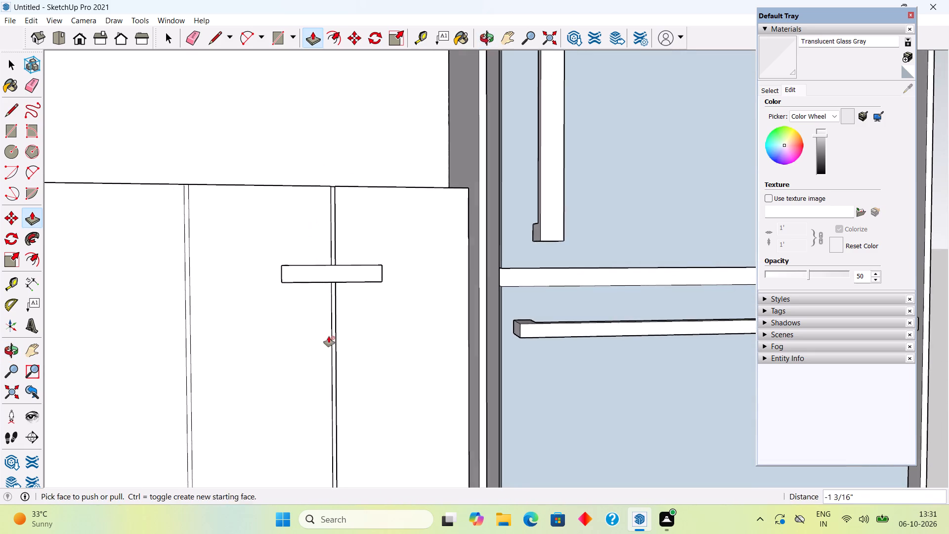
{"action": "middle_click_drag", "start_coordinate": [329, 297], "coordinate": [332, 167]}
{"action": "scroll", "coordinate": [332, 269], "scroll_direction": "up", "scroll_amount": 5}
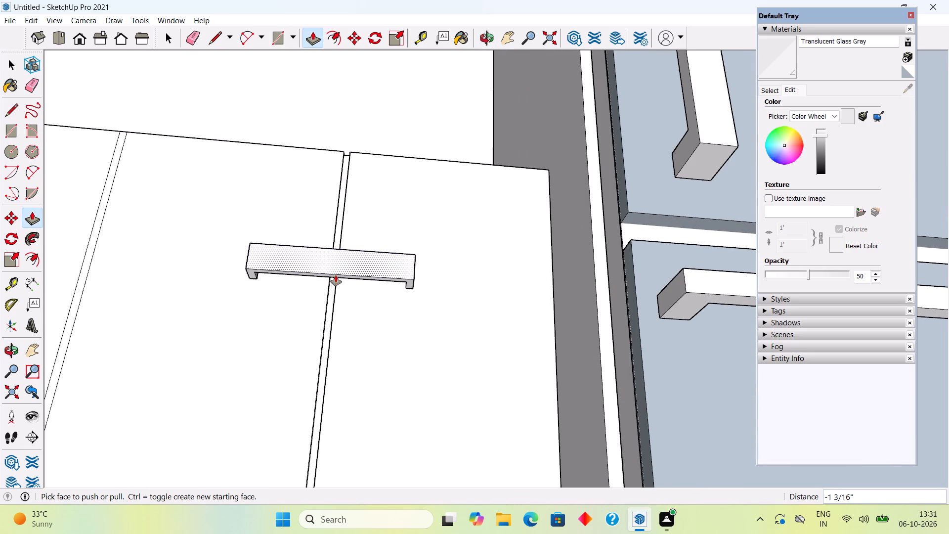
{"action": "left_click", "coordinate": [343, 276]}
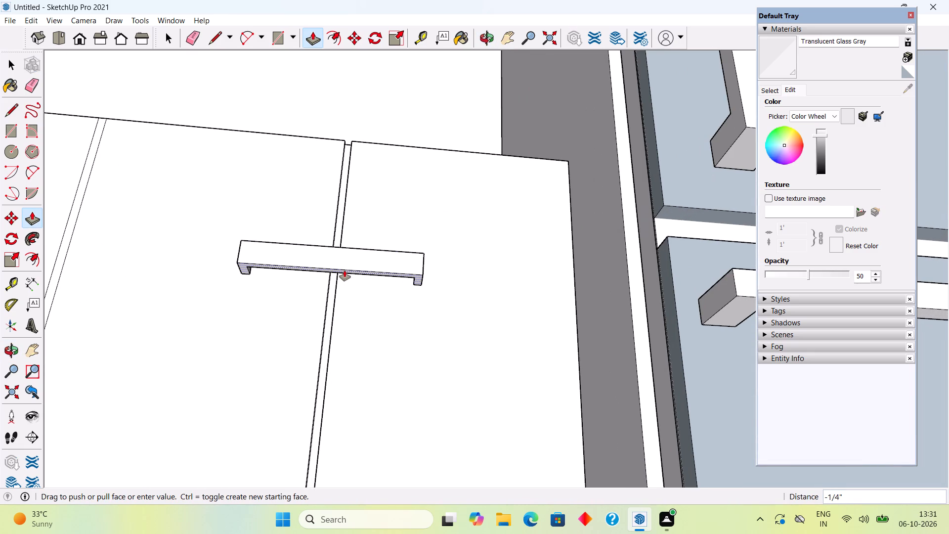
{"action": "left_click", "coordinate": [345, 270]}
Select all connected geometry of the horizontal handle on the base doors and make it a group.
{"action": "middle_click_drag", "start_coordinate": [376, 347], "coordinate": [385, 412]}
{"action": "scroll", "coordinate": [384, 406], "scroll_direction": "down", "scroll_amount": 4}
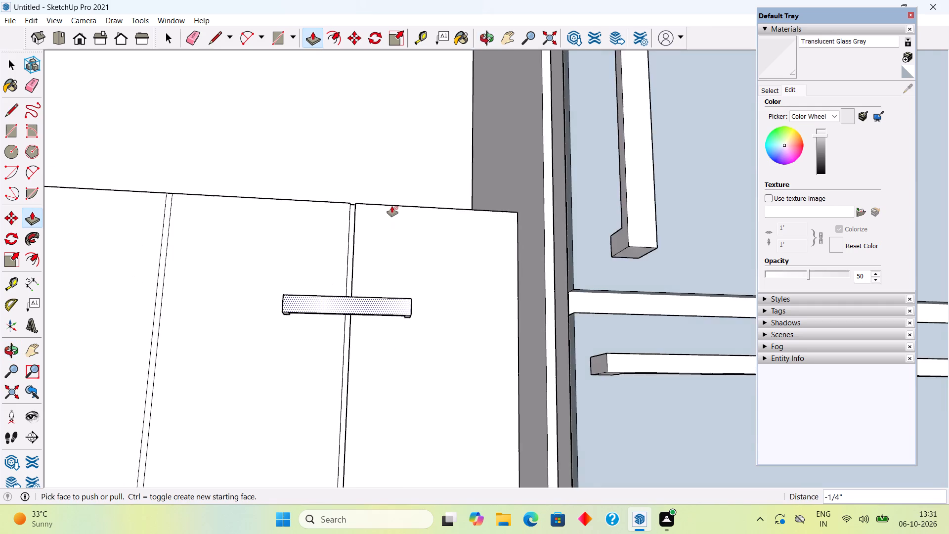
{"action": "scroll", "coordinate": [392, 206], "scroll_direction": "down", "scroll_amount": 4}
{"action": "scroll", "coordinate": [398, 275], "scroll_direction": "down", "scroll_amount": 10}
{"action": "key", "text": "space"}
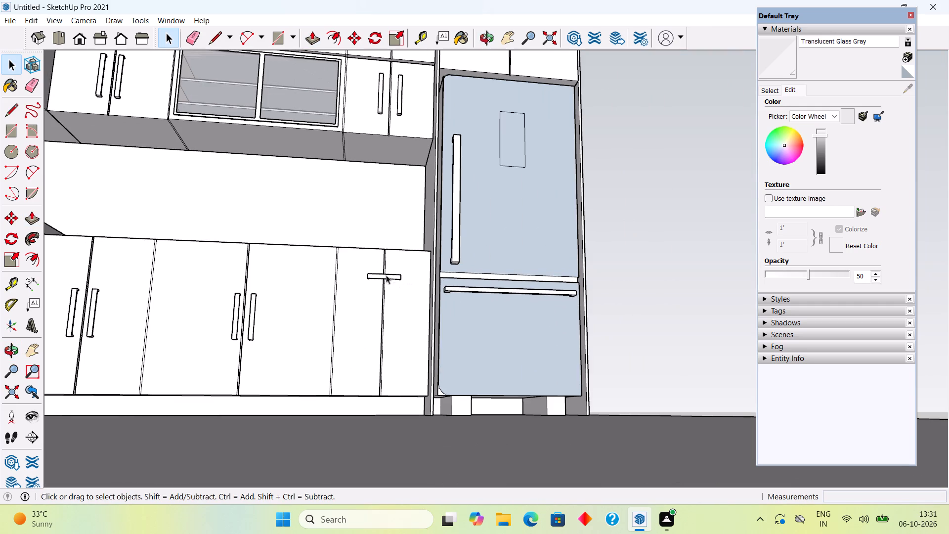
{"action": "double_click", "coordinate": [380, 275]}
{"action": "triple_click", "coordinate": [380, 275]}
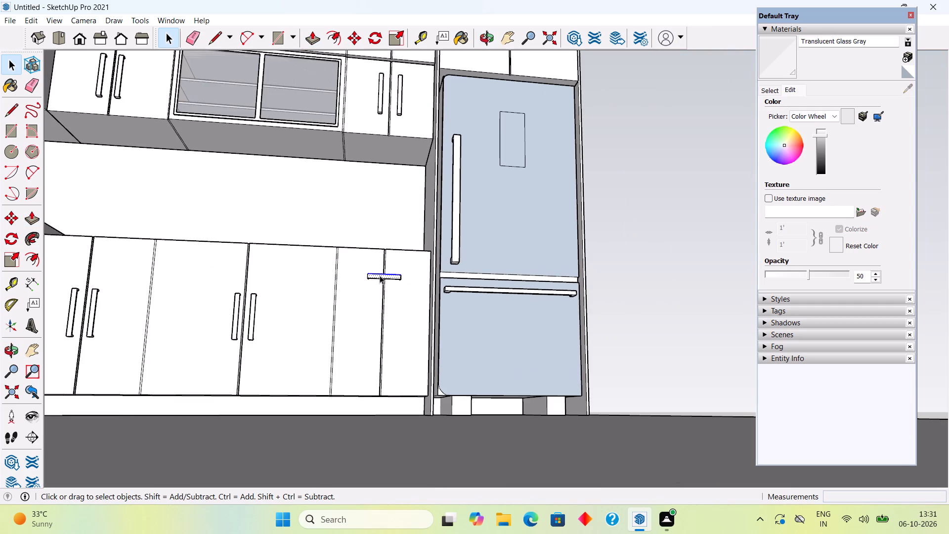
{"action": "left_click", "coordinate": [380, 275]}
{"action": "middle_click_drag", "start_coordinate": [380, 275], "coordinate": [391, 489]}
{"action": "scroll", "coordinate": [391, 489], "scroll_direction": "down", "scroll_amount": 1}
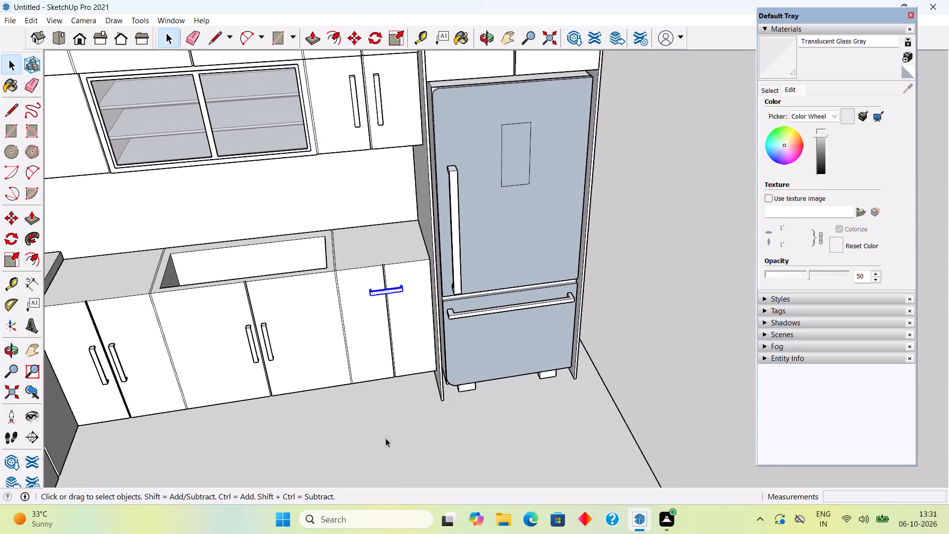
{"action": "scroll", "coordinate": [375, 302], "scroll_direction": "up", "scroll_amount": 5}
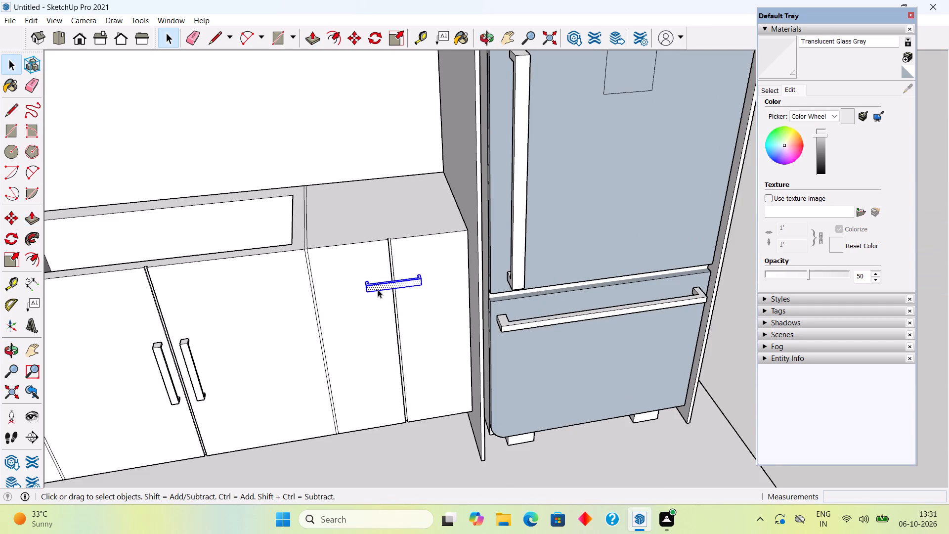
{"action": "right_click", "coordinate": [378, 289]}
{"action": "left_click", "coordinate": [424, 390]}
{"action": "left_click", "coordinate": [736, 282]}
Copy the horizontal handle straight up about 4' 5 13/16" onto the top-row doors beside the refrigerator.
{"action": "scroll", "coordinate": [435, 236], "scroll_direction": "down", "scroll_amount": 4}
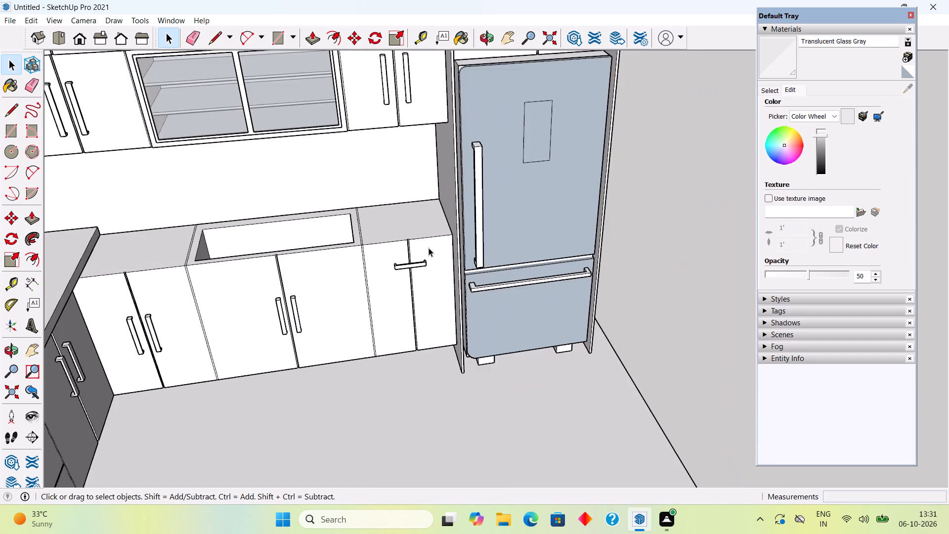
{"action": "scroll", "coordinate": [429, 248], "scroll_direction": "down", "scroll_amount": 9}
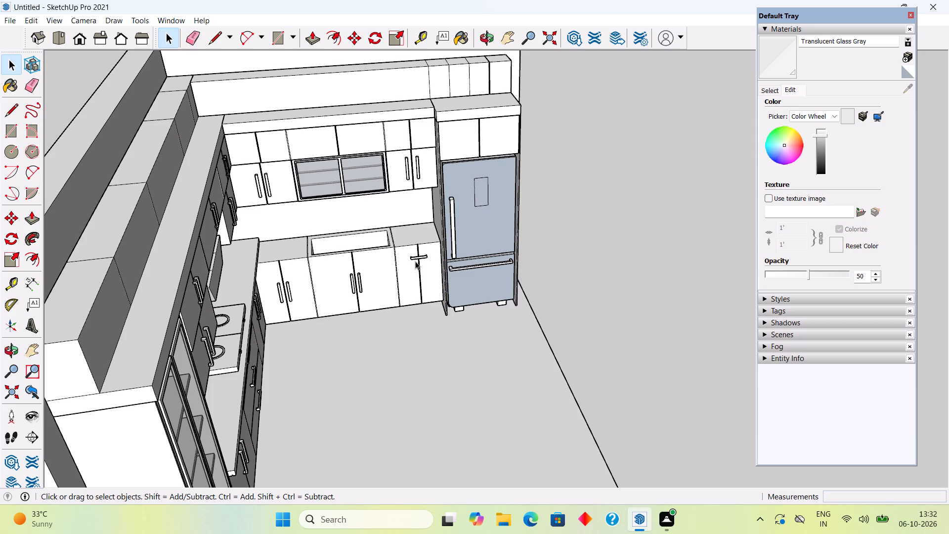
{"action": "key", "text": "m"}
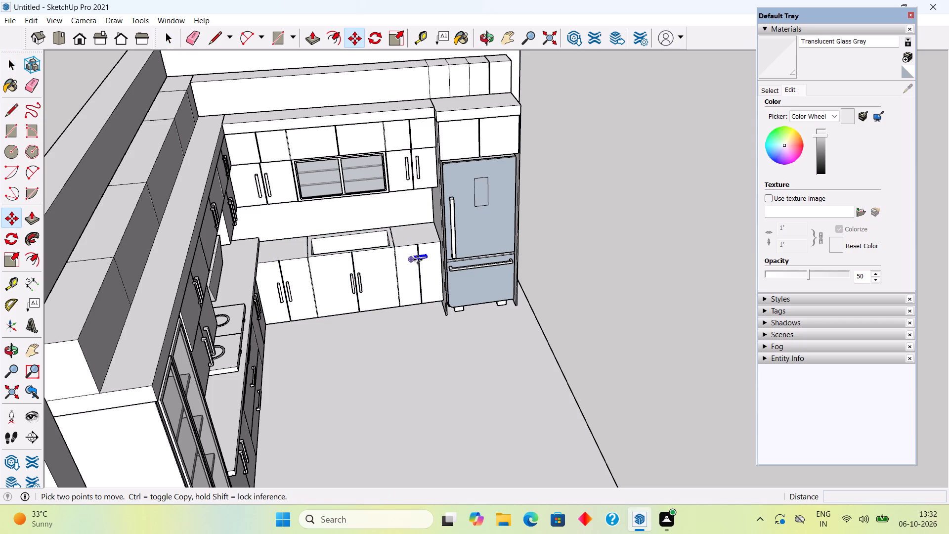
{"action": "left_click", "coordinate": [418, 260]}
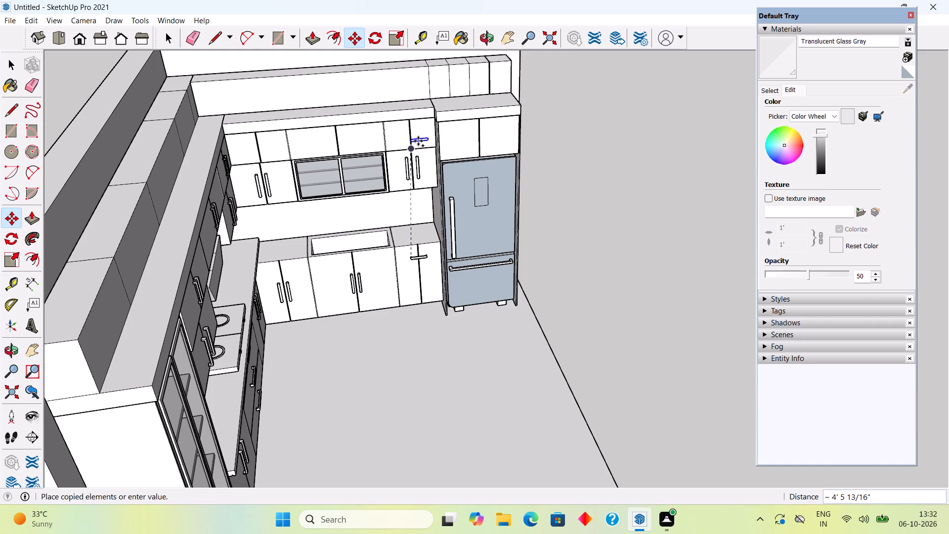
{"action": "left_click", "coordinate": [418, 141]}
Move the copied handle outward so that it stands in front of the top-row door face.
{"action": "middle_click_drag", "start_coordinate": [418, 141], "coordinate": [510, 164]}
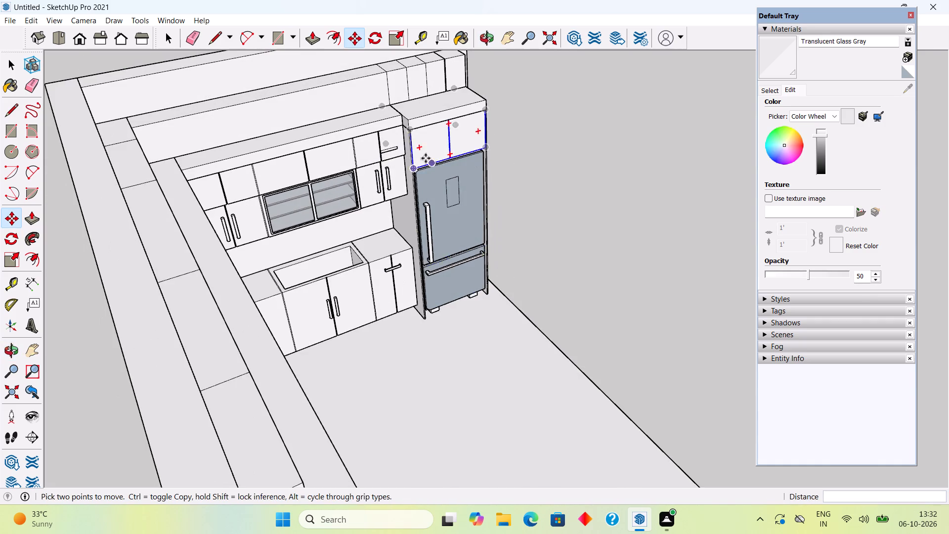
{"action": "scroll", "coordinate": [424, 155], "scroll_direction": "up", "scroll_amount": 16}
{"action": "left_click", "coordinate": [282, 134]}
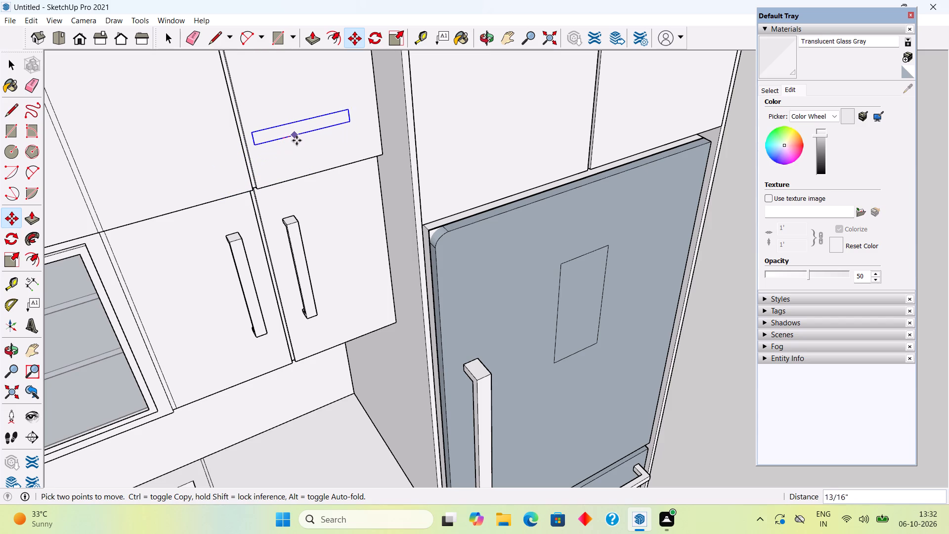
{"action": "left_click", "coordinate": [298, 145]}
Move the copied handle about 2 3/16" by its rear corner so it spans the gap between the two top-row doors.
{"action": "scroll", "coordinate": [252, 155], "scroll_direction": "up", "scroll_amount": 4}
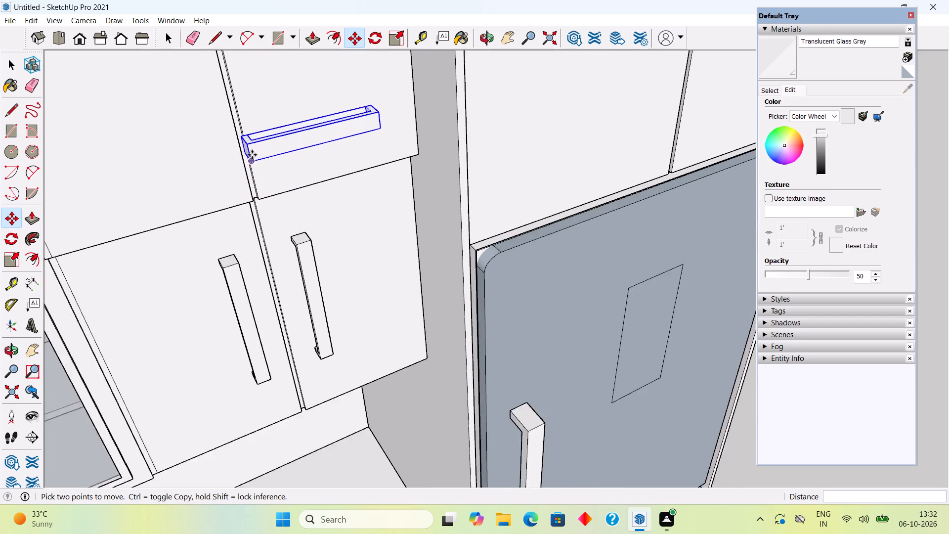
{"action": "middle_click_drag", "start_coordinate": [243, 157], "coordinate": [434, 181]}
{"action": "scroll", "coordinate": [352, 277], "scroll_direction": "up", "scroll_amount": 4}
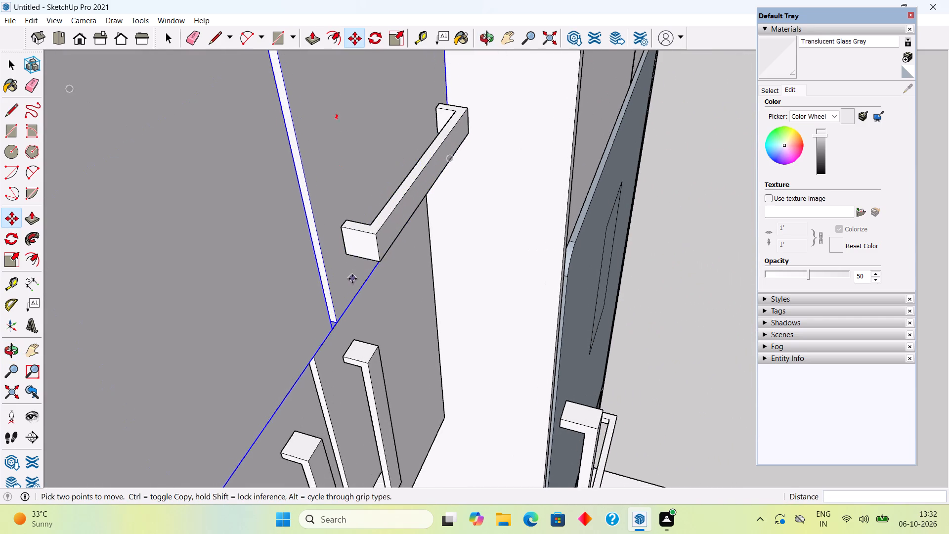
{"action": "left_click", "coordinate": [345, 221]}
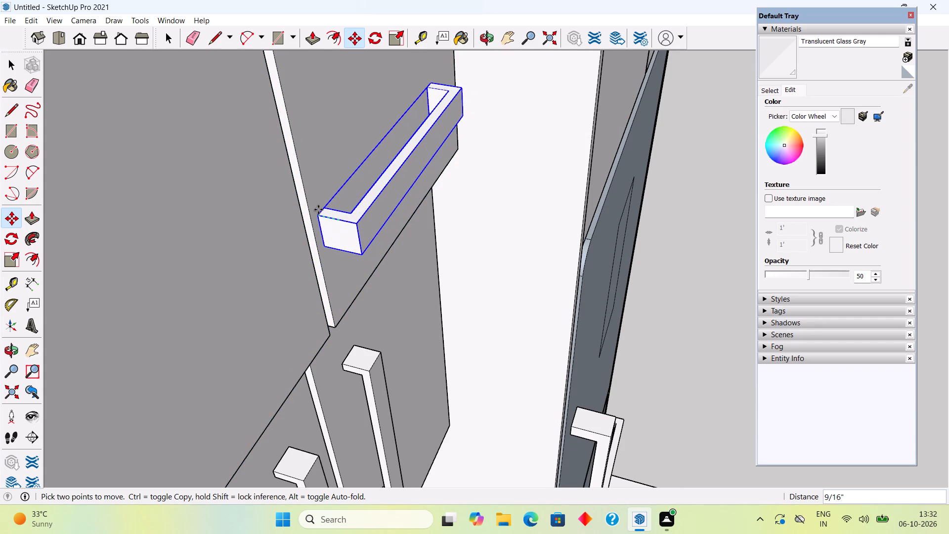
{"action": "scroll", "coordinate": [307, 197], "scroll_direction": "up", "scroll_amount": 1}
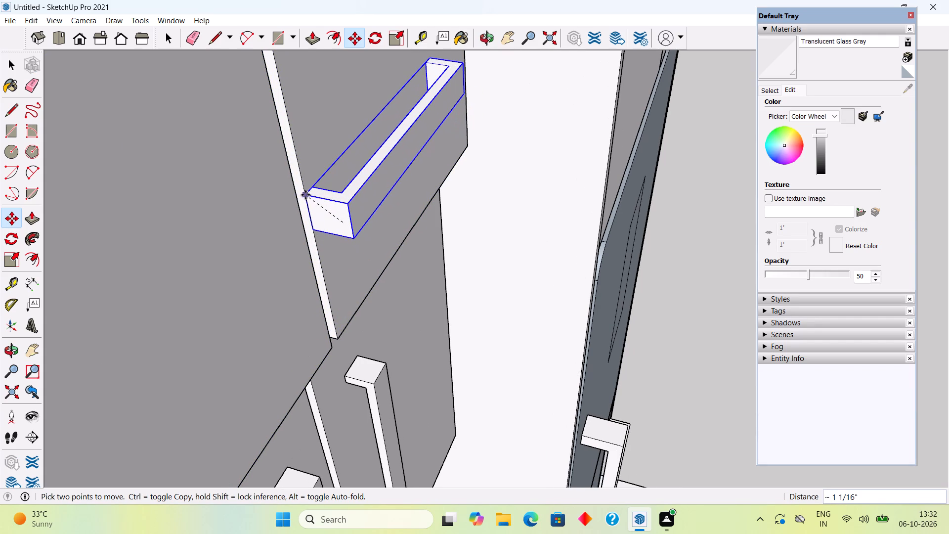
{"action": "left_click", "coordinate": [243, 235]}
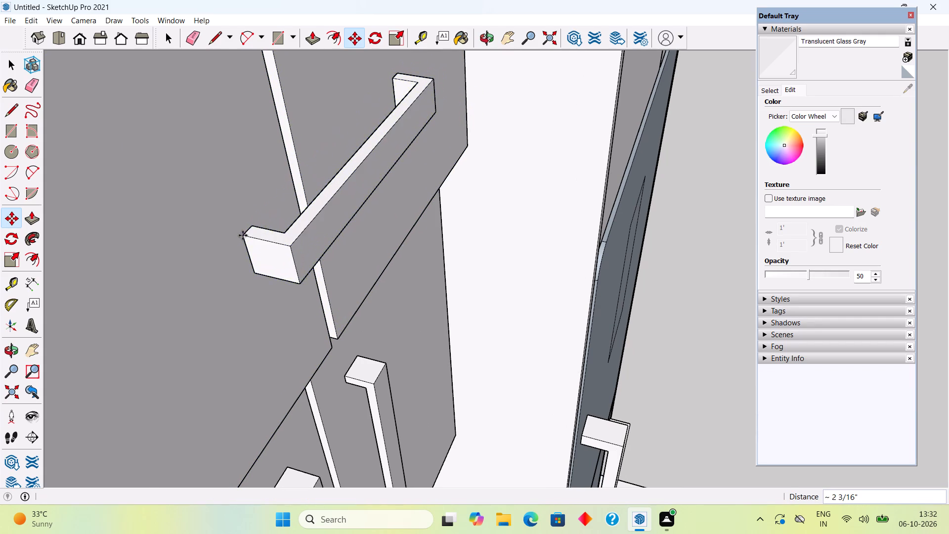
{"action": "middle_click_drag", "start_coordinate": [242, 236], "coordinate": [410, 202]}
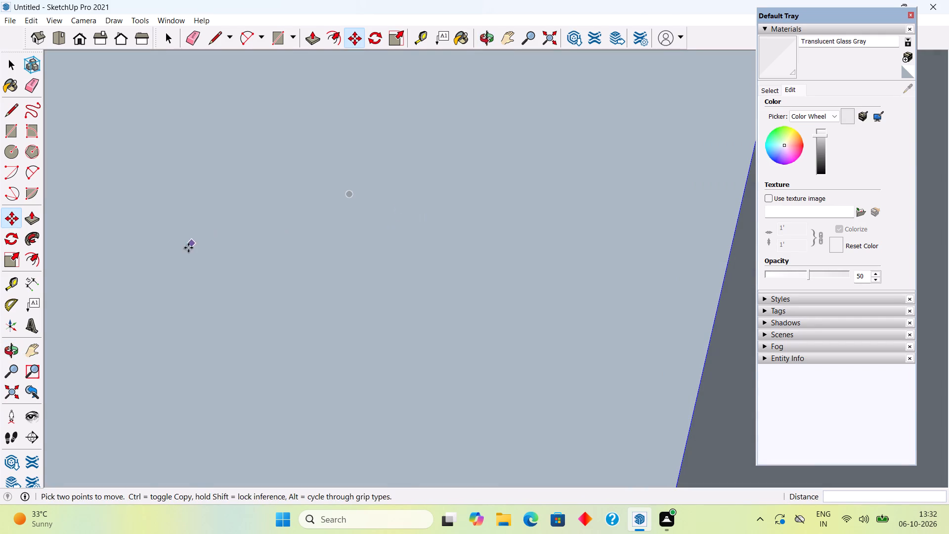
{"action": "left_click", "coordinate": [28, 393]}
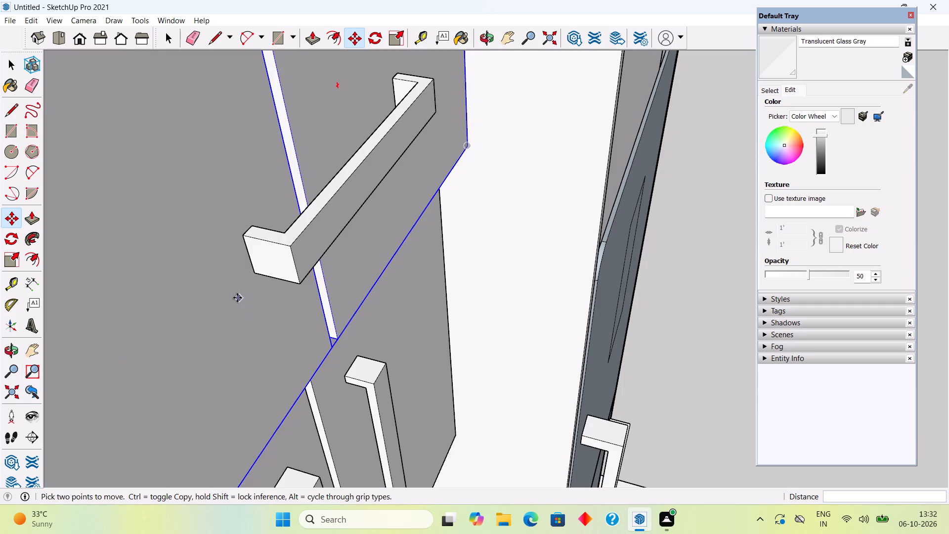
Move the handle on the top-row doors beside the refrigerator about 1/4" by its rear corner toward the door face.
{"action": "middle_click_drag", "start_coordinate": [247, 291], "coordinate": [258, 287]}
{"action": "scroll", "coordinate": [280, 265], "scroll_direction": "up", "scroll_amount": 6}
{"action": "middle_click_drag", "start_coordinate": [280, 264], "coordinate": [357, 267]}
{"action": "scroll", "coordinate": [233, 294], "scroll_direction": "up", "scroll_amount": 5}
{"action": "left_click", "coordinate": [187, 250]}
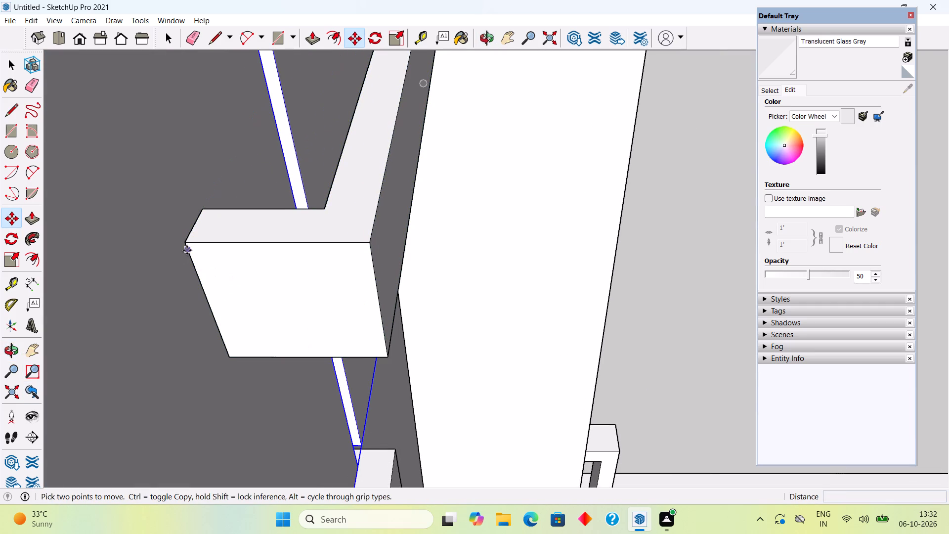
{"action": "key", "text": "space"}
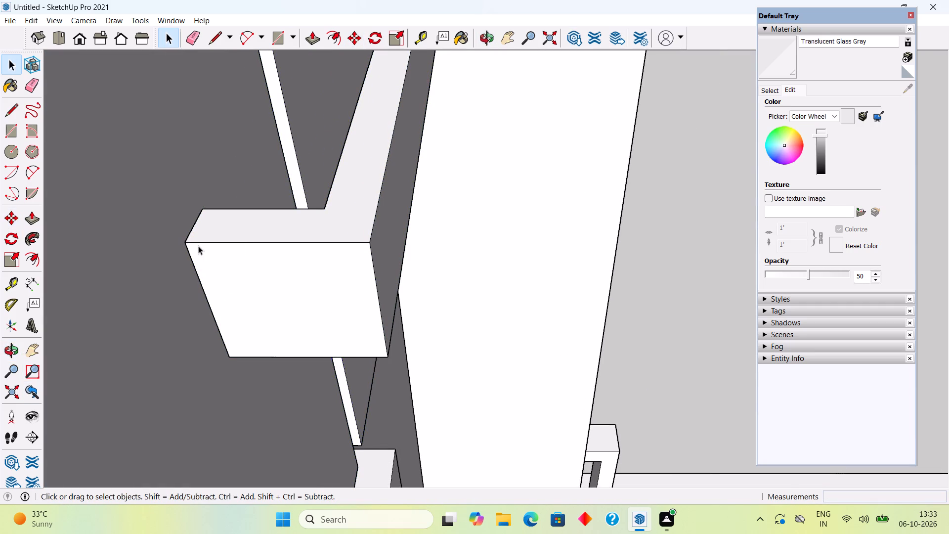
{"action": "left_click", "coordinate": [218, 246]}
{"action": "key", "text": "m"}
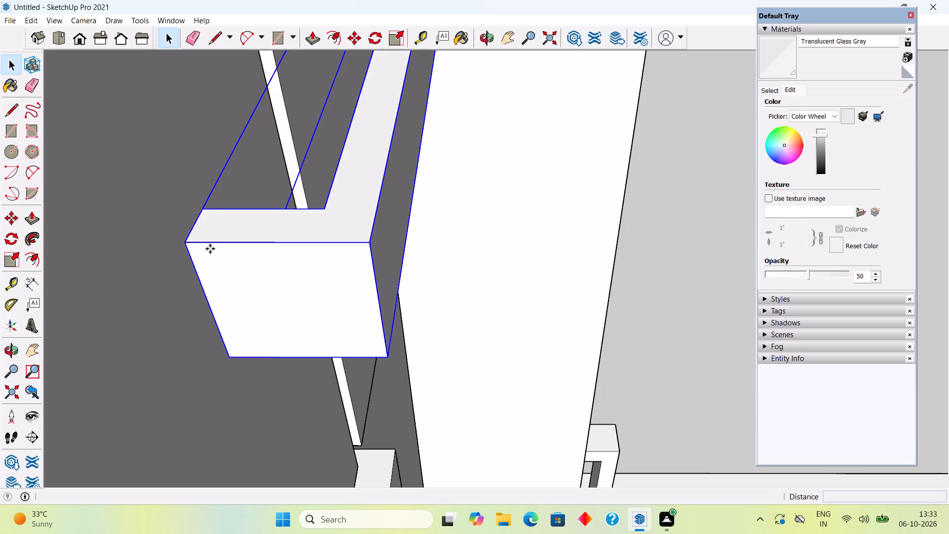
{"action": "left_click", "coordinate": [191, 249]}
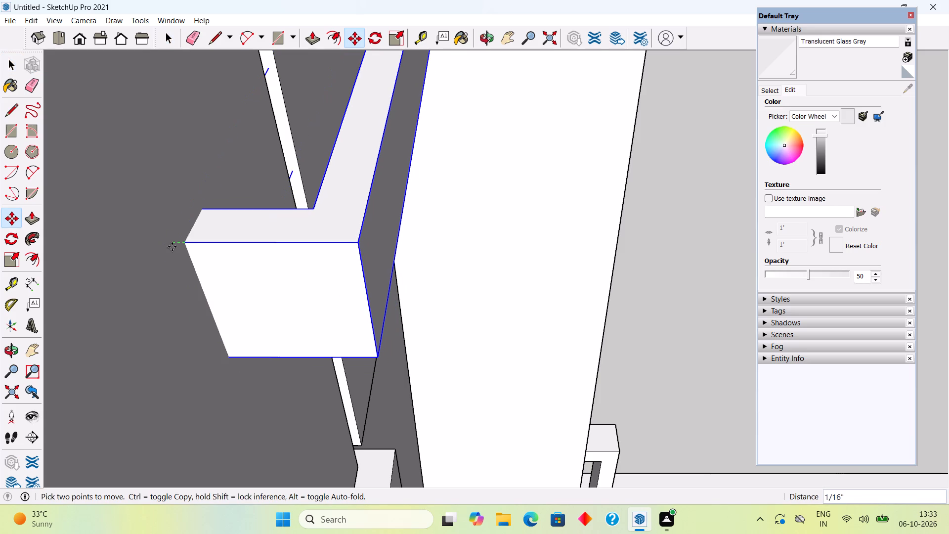
{"action": "left_click", "coordinate": [162, 251]}
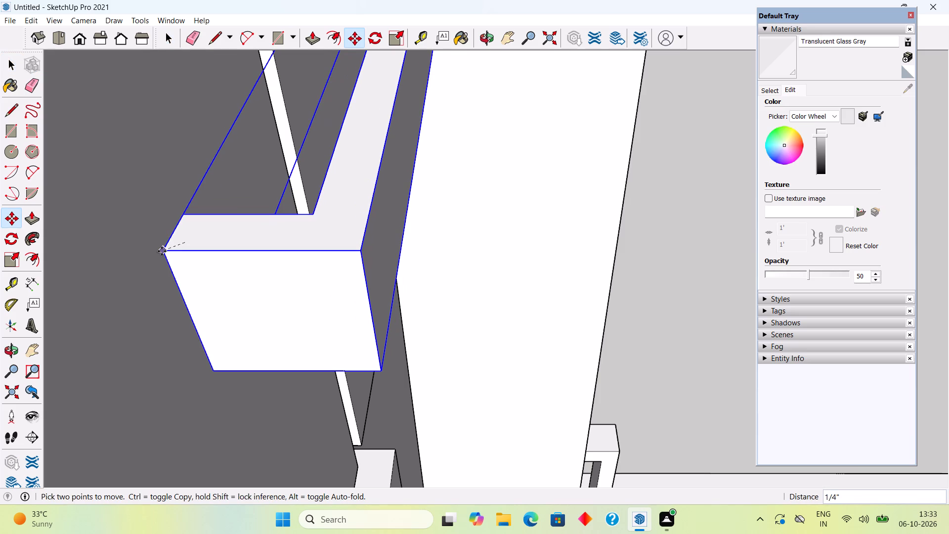
Shift the top-row handle sideways about 1 1/4" so it is centred over the gap between the two doors.
{"action": "scroll", "coordinate": [162, 251], "scroll_direction": "down", "scroll_amount": 20}
{"action": "scroll", "coordinate": [162, 251], "scroll_direction": "down", "scroll_amount": 3}
{"action": "middle_click_drag", "start_coordinate": [243, 239], "coordinate": [174, 260]}
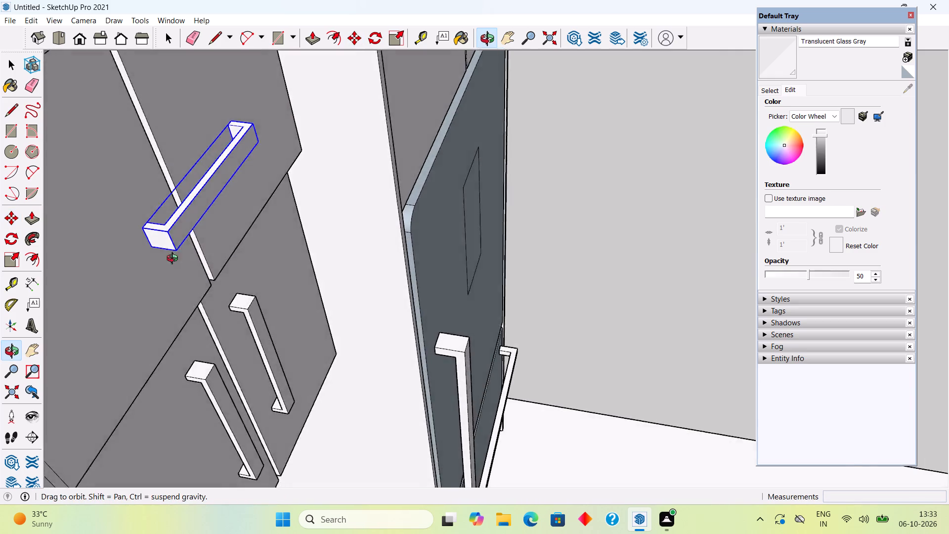
{"action": "middle_click_drag", "start_coordinate": [174, 260], "coordinate": [97, 263]}
{"action": "scroll", "coordinate": [97, 263], "scroll_direction": "down", "scroll_amount": 17}
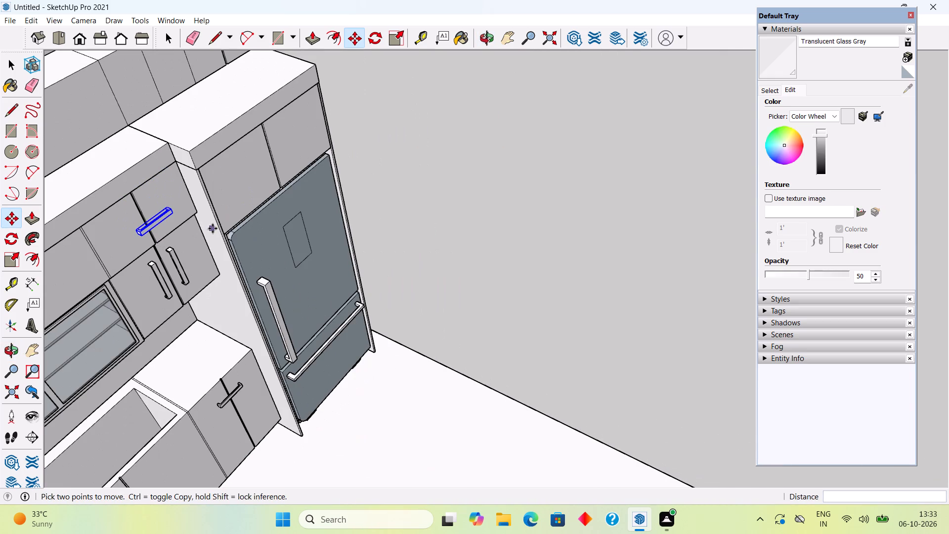
{"action": "middle_click_drag", "start_coordinate": [214, 228], "coordinate": [410, 222], "text": "shift"}
{"action": "middle_click_drag", "start_coordinate": [225, 312], "coordinate": [146, 195]}
{"action": "scroll", "coordinate": [146, 195], "scroll_direction": "down", "scroll_amount": 2}
{"action": "scroll", "coordinate": [352, 162], "scroll_direction": "down", "scroll_amount": 2}
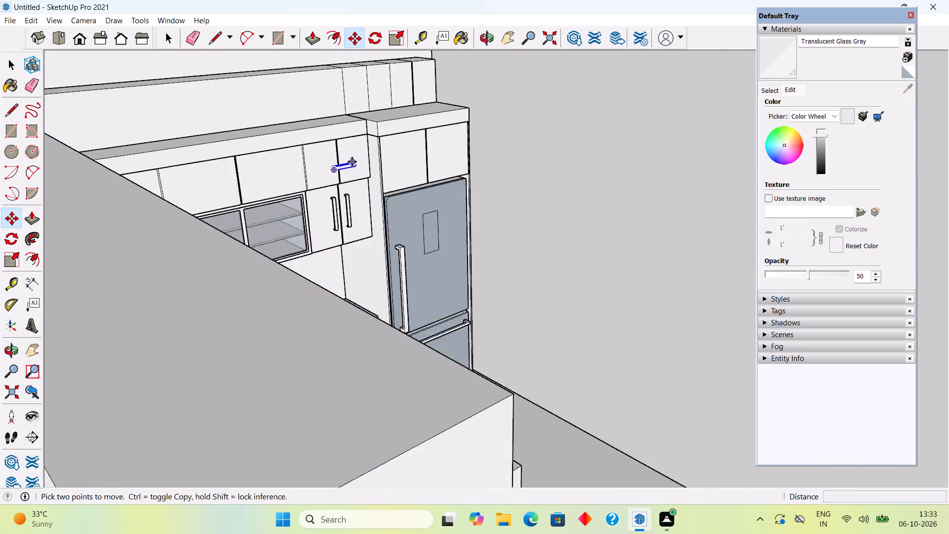
{"action": "scroll", "coordinate": [352, 162], "scroll_direction": "down", "scroll_amount": 3}
{"action": "middle_click_drag", "start_coordinate": [357, 203], "coordinate": [169, 224]}
{"action": "scroll", "coordinate": [650, 109], "scroll_direction": "up", "scroll_amount": 12}
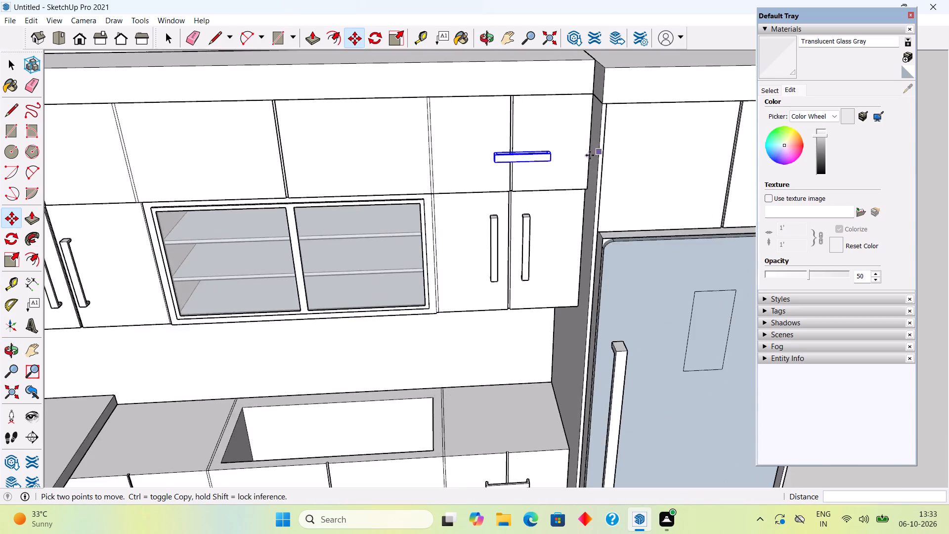
{"action": "scroll", "coordinate": [590, 155], "scroll_direction": "up", "scroll_amount": 3}
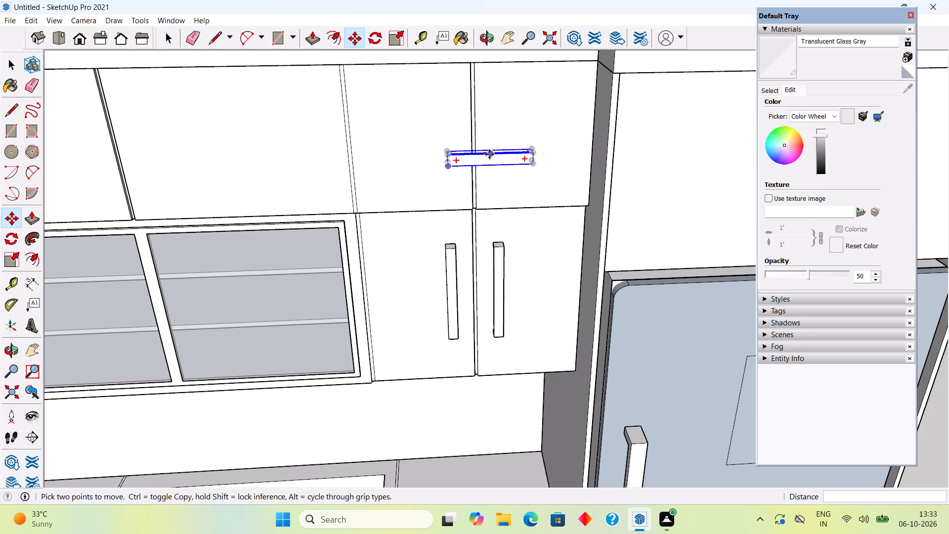
{"action": "left_click", "coordinate": [489, 154]}
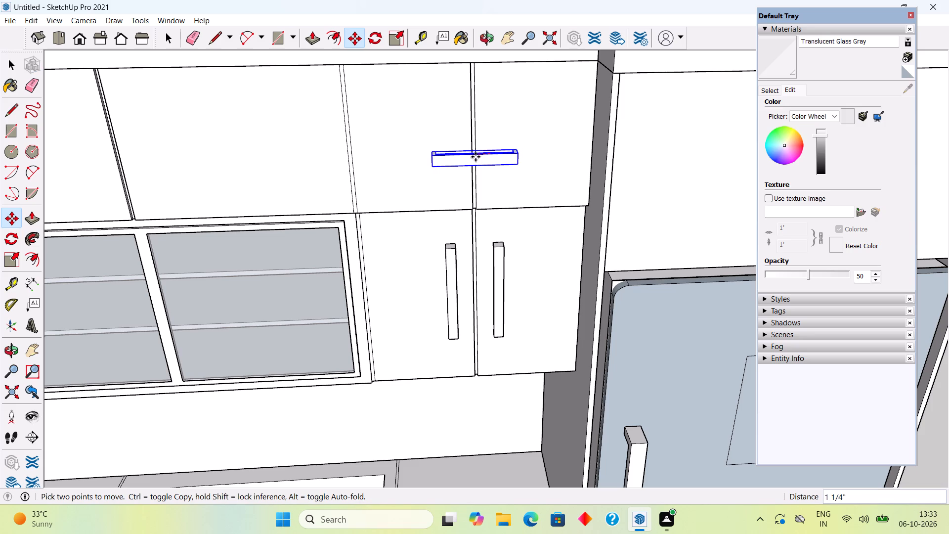
{"action": "left_click", "coordinate": [475, 157]}
Lower the top-row handle straight down about 2 1/2" so it sits near the bottom edge of the doors.
{"action": "scroll", "coordinate": [460, 168], "scroll_direction": "down", "scroll_amount": 10}
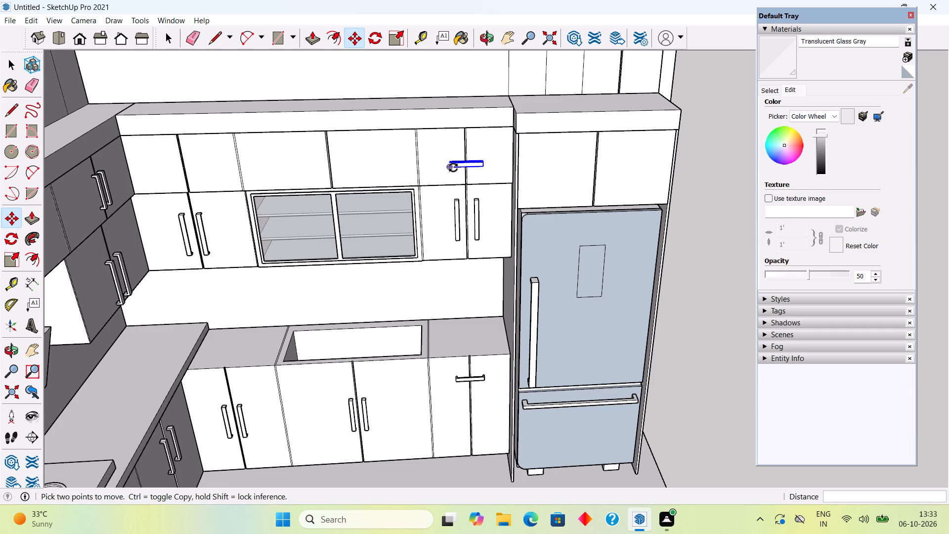
{"action": "left_click", "coordinate": [467, 165]}
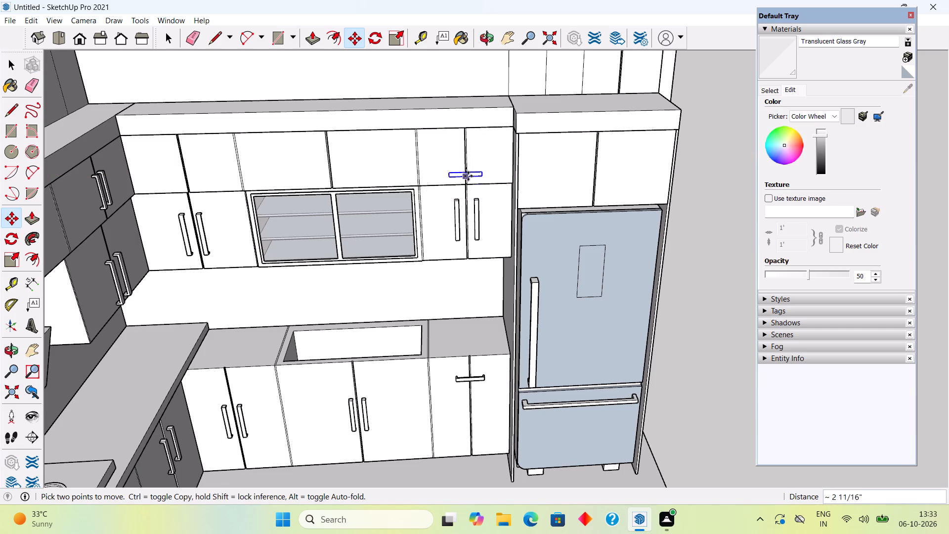
{"action": "scroll", "coordinate": [468, 175], "scroll_direction": "up", "scroll_amount": 17}
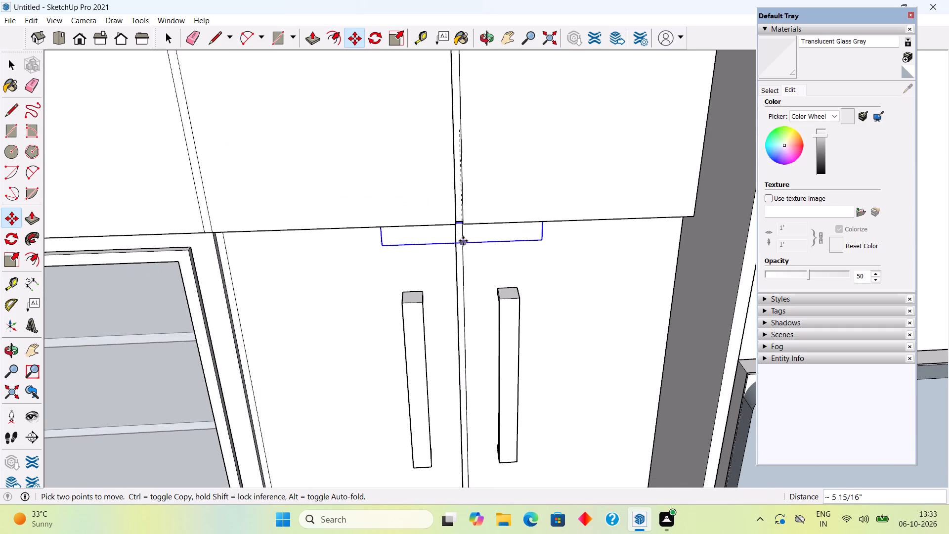
{"action": "middle_click_drag", "start_coordinate": [463, 205], "coordinate": [491, 193]}
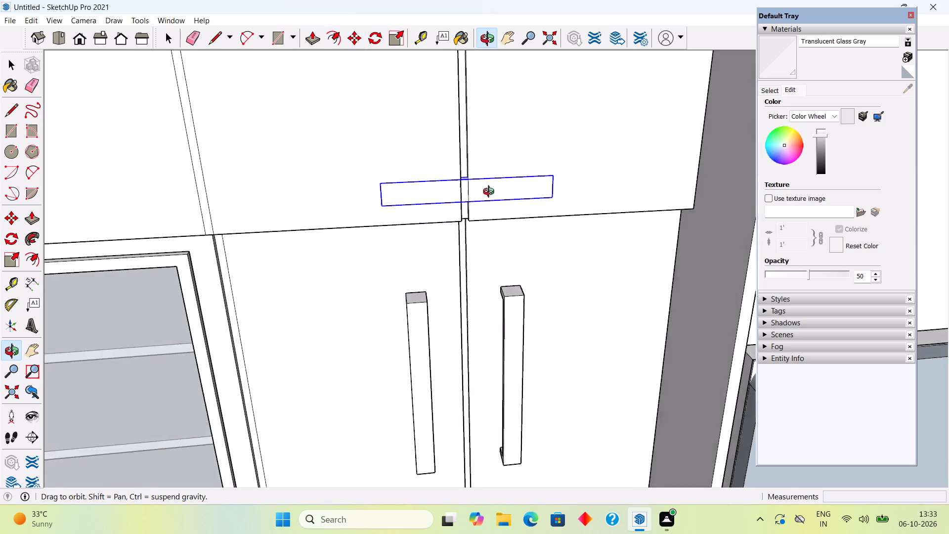
{"action": "middle_click_drag", "start_coordinate": [491, 193], "coordinate": [691, 210]}
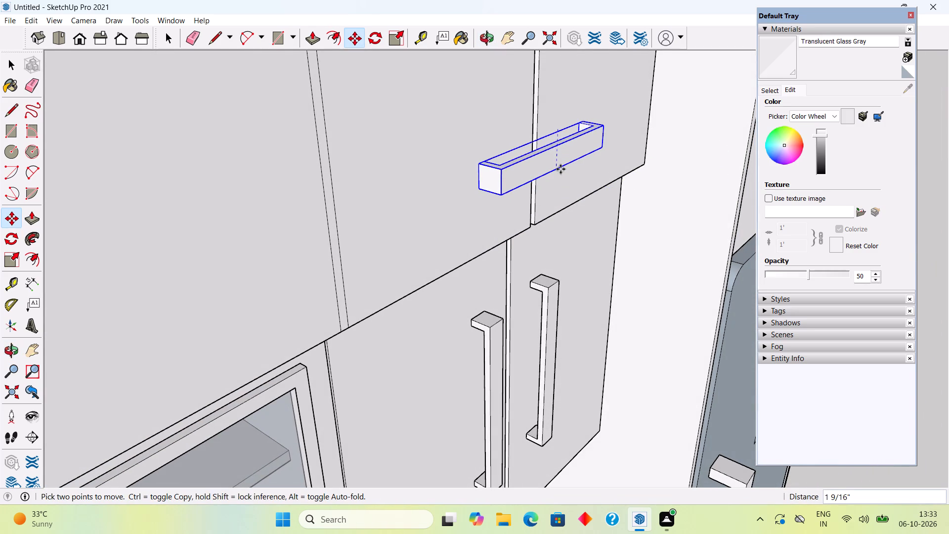
{"action": "left_click", "coordinate": [557, 191]}
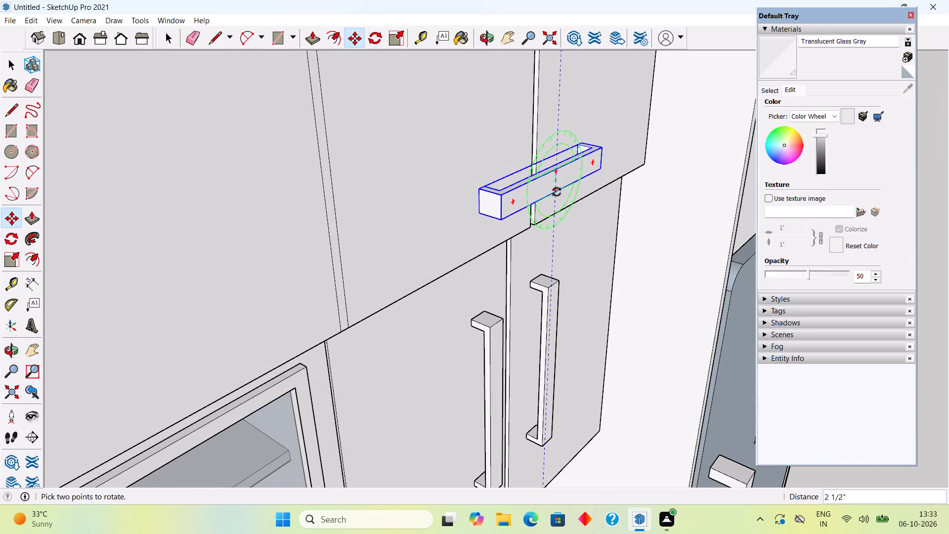
Copy the horizontal handle about 2' 3 3/4" along the top row onto the door pair above the glass cabinet.
{"action": "left_click", "coordinate": [511, 204]}
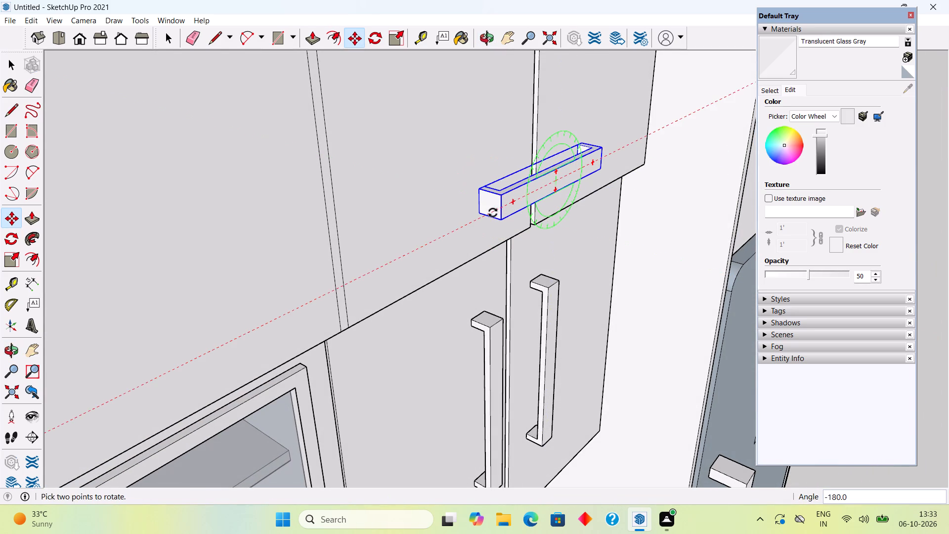
{"action": "key", "text": "space"}
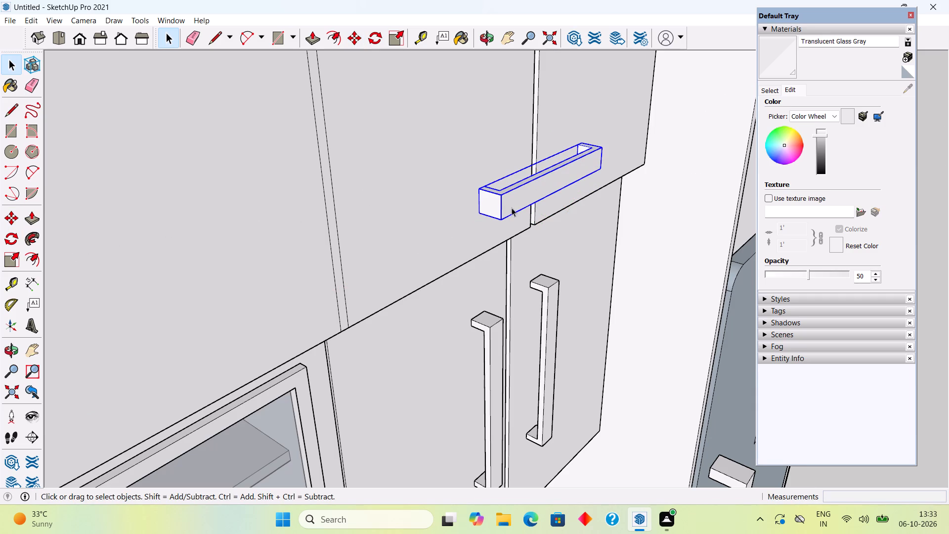
{"action": "key", "text": "m"}
{"action": "left_click", "coordinate": [502, 202]}
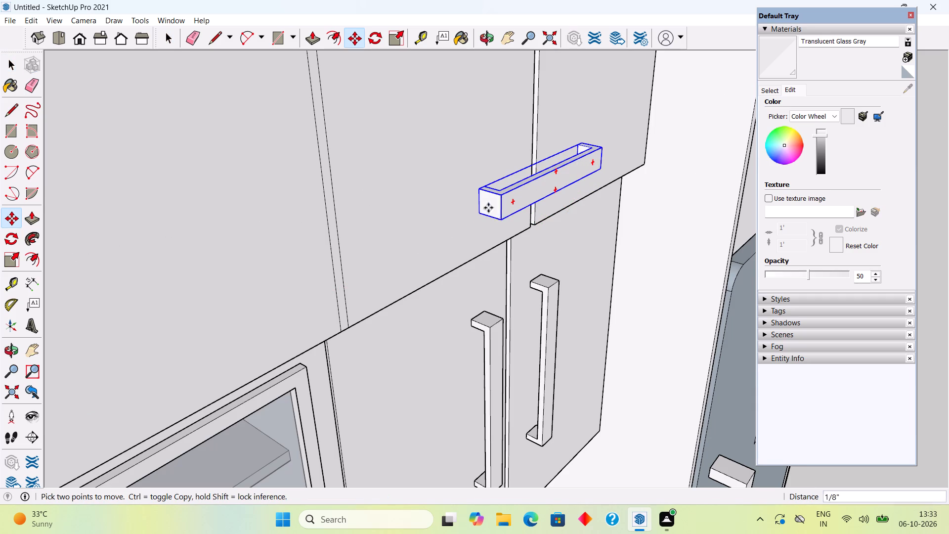
{"action": "scroll", "coordinate": [429, 233], "scroll_direction": "down", "scroll_amount": 16}
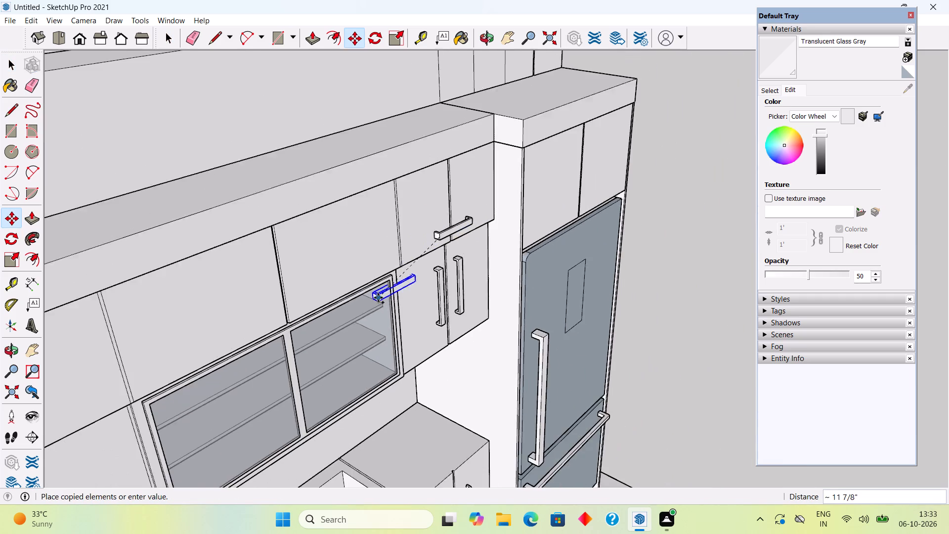
{"action": "scroll", "coordinate": [378, 297], "scroll_direction": "down", "scroll_amount": 4}
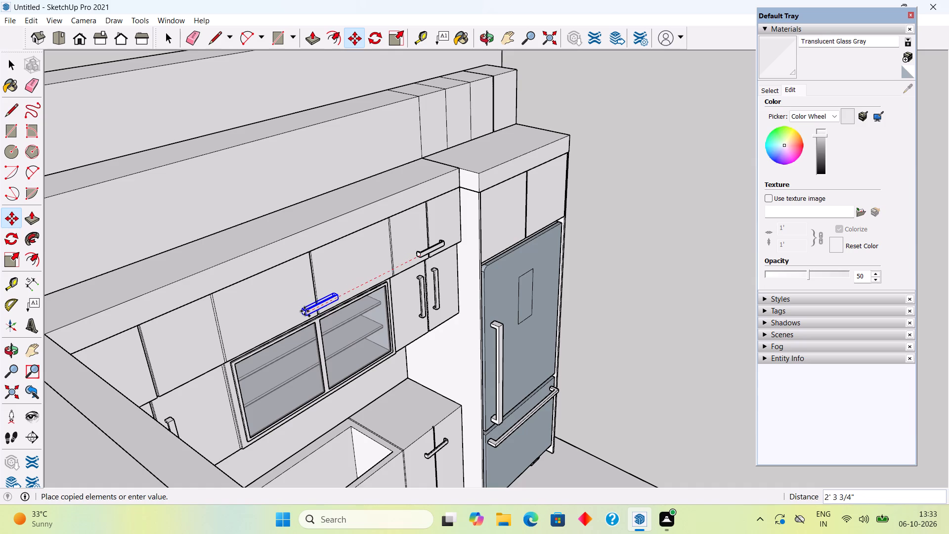
{"action": "left_click", "coordinate": [304, 311]}
Copy that handle about 2' 5" further along the row onto the top door pair nearest the corner, and clear the selection.
{"action": "middle_click_drag", "start_coordinate": [286, 307], "coordinate": [115, 293]}
{"action": "scroll", "coordinate": [147, 268], "scroll_direction": "up", "scroll_amount": 2}
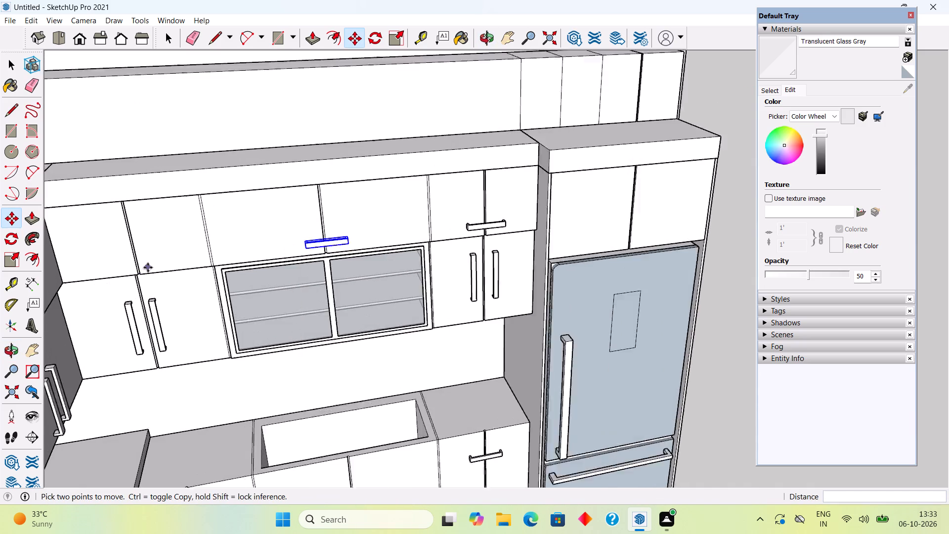
{"action": "scroll", "coordinate": [148, 267], "scroll_direction": "up", "scroll_amount": 2}
{"action": "left_click", "coordinate": [333, 243]}
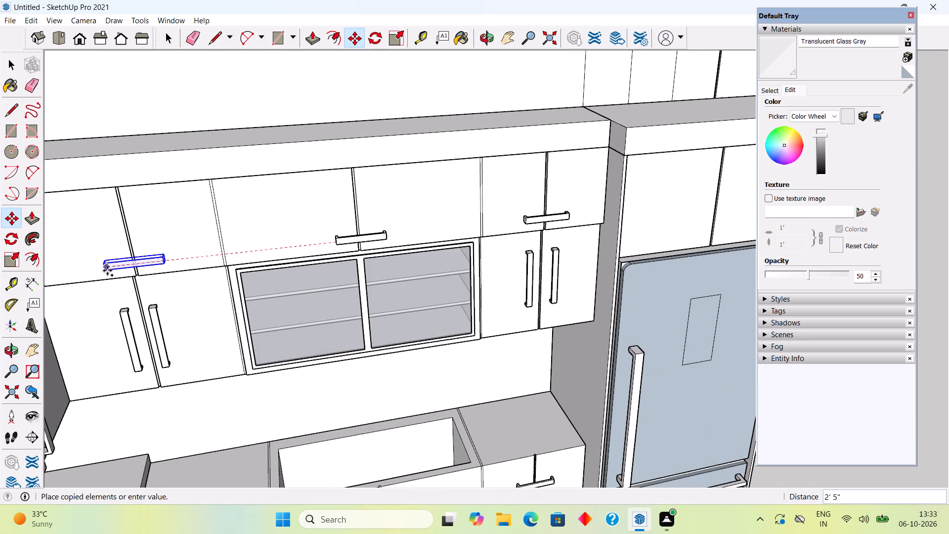
{"action": "left_click", "coordinate": [107, 270]}
{"action": "key", "text": "space"}
{"action": "scroll", "coordinate": [184, 177], "scroll_direction": "down", "scroll_amount": 5}
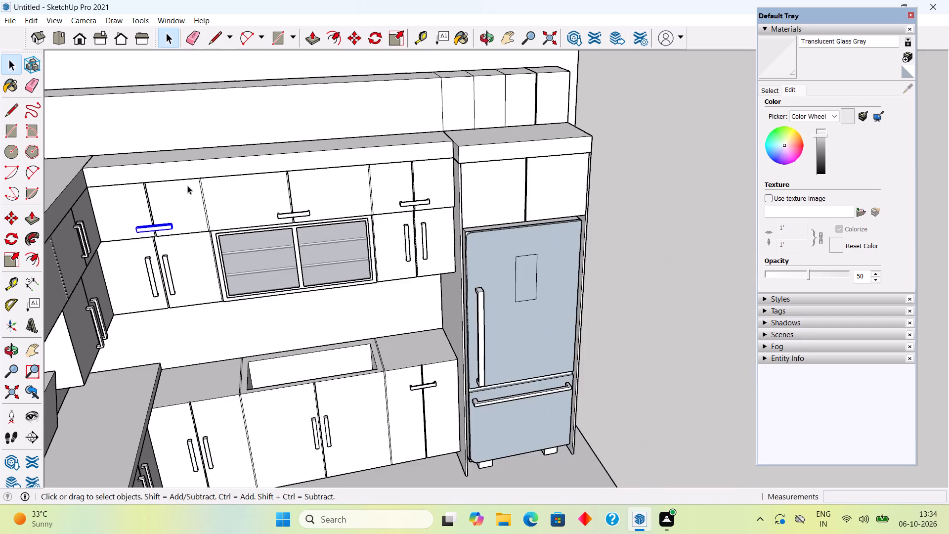
{"action": "scroll", "coordinate": [187, 185], "scroll_direction": "down", "scroll_amount": 7}
{"action": "key", "text": "space"}
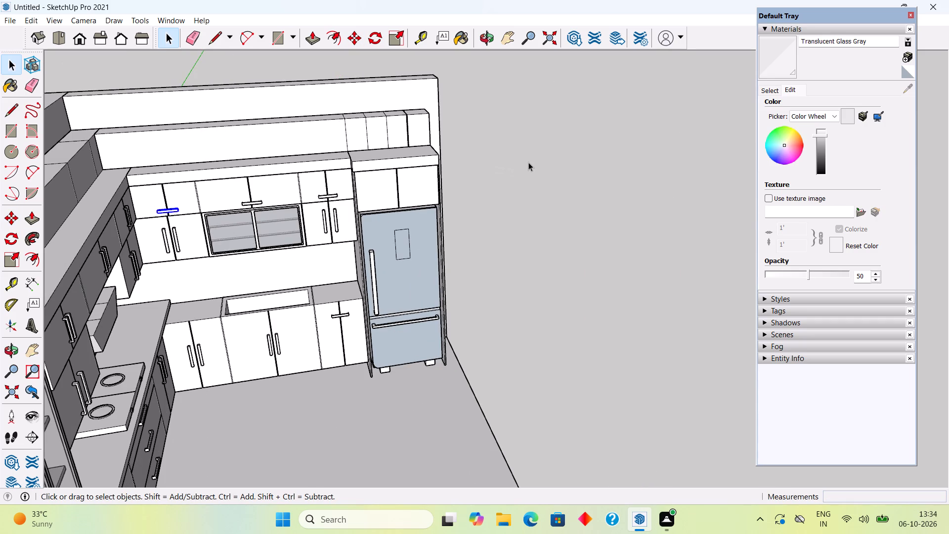
{"action": "left_click", "coordinate": [528, 162]}
Examine the kitchen's cabinet fronts and handles from several angles, including the doors above the refrigerator.
{"action": "middle_click_drag", "start_coordinate": [295, 280], "coordinate": [300, 224]}
{"action": "scroll", "coordinate": [300, 224], "scroll_direction": "down", "scroll_amount": 10}
{"action": "middle_click_drag", "start_coordinate": [278, 282], "coordinate": [173, 250]}
{"action": "scroll", "coordinate": [204, 201], "scroll_direction": "up", "scroll_amount": 5}
{"action": "scroll", "coordinate": [360, 262], "scroll_direction": "up", "scroll_amount": 6}
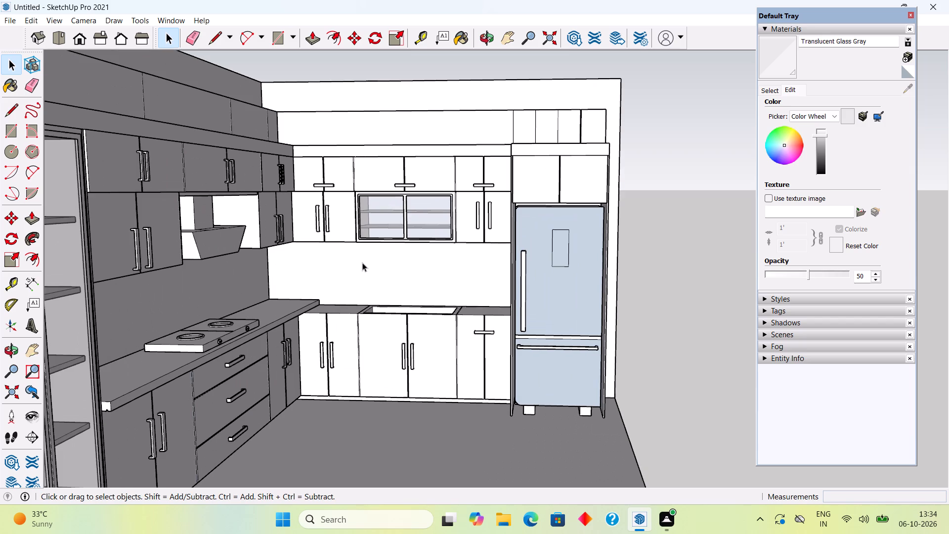
{"action": "key", "text": "space"}
{"action": "scroll", "coordinate": [364, 263], "scroll_direction": "down", "scroll_amount": 6}
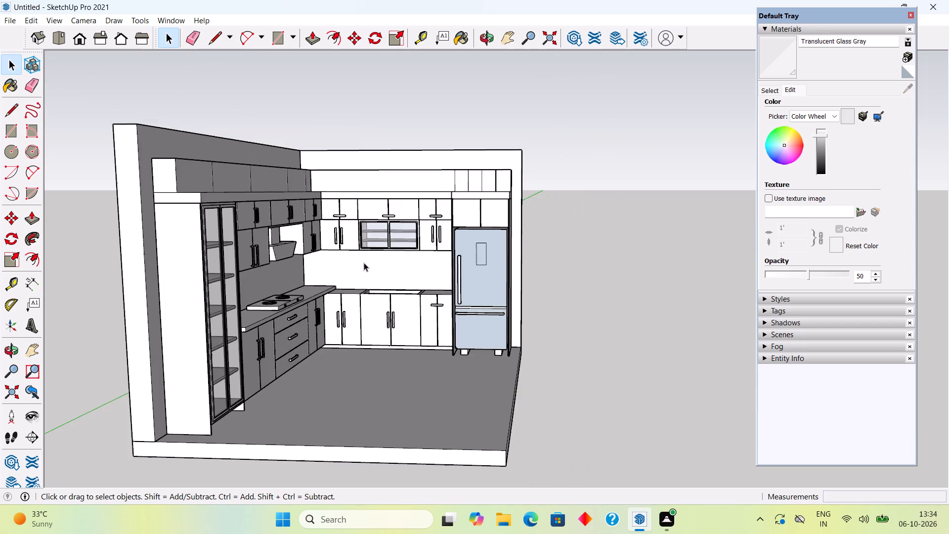
{"action": "scroll", "coordinate": [364, 263], "scroll_direction": "down", "scroll_amount": 5}
{"action": "middle_click_drag", "start_coordinate": [427, 233], "coordinate": [222, 212]}
{"action": "scroll", "coordinate": [336, 151], "scroll_direction": "up", "scroll_amount": 5}
{"action": "scroll", "coordinate": [381, 147], "scroll_direction": "up", "scroll_amount": 5}
{"action": "scroll", "coordinate": [518, 319], "scroll_direction": "down", "scroll_amount": 4}
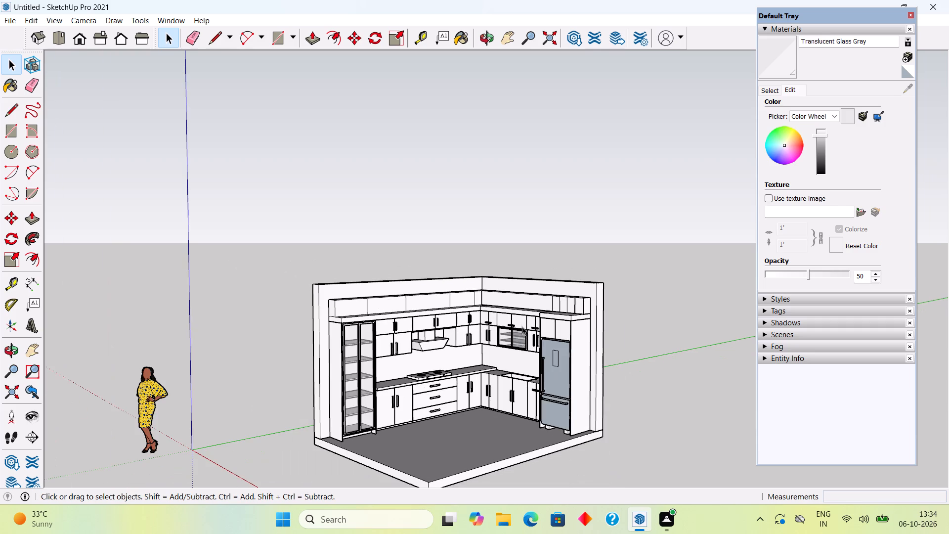
{"action": "scroll", "coordinate": [527, 461], "scroll_direction": "up", "scroll_amount": 10}
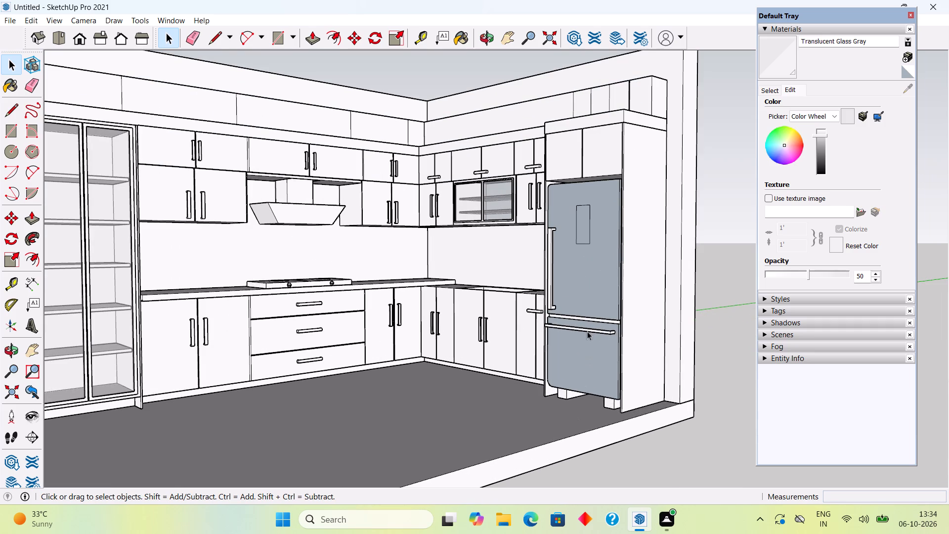
{"action": "middle_click_drag", "start_coordinate": [615, 326], "coordinate": [834, 398]}
{"action": "scroll", "coordinate": [627, 178], "scroll_direction": "up", "scroll_amount": 6}
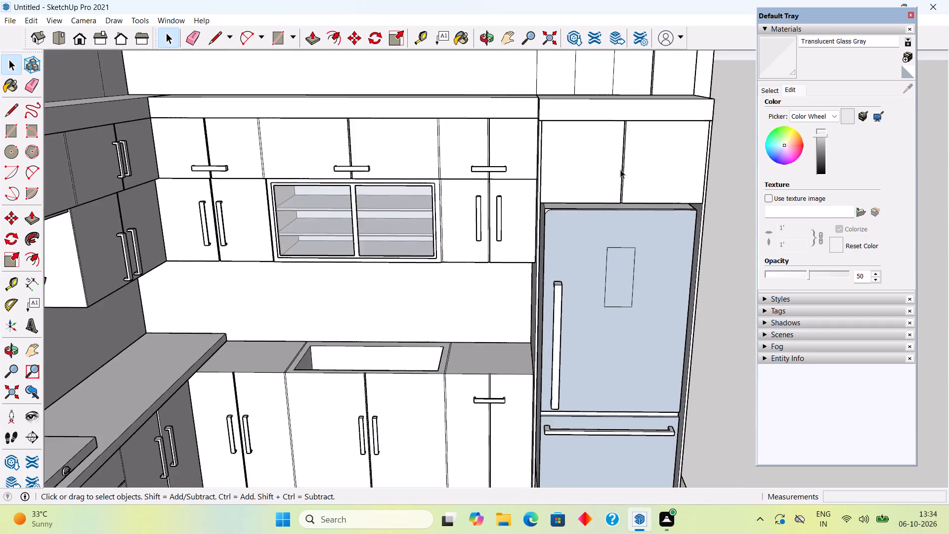
{"action": "scroll", "coordinate": [620, 170], "scroll_direction": "up", "scroll_amount": 9}
{"action": "middle_click_drag", "start_coordinate": [625, 187], "coordinate": [567, 105]}
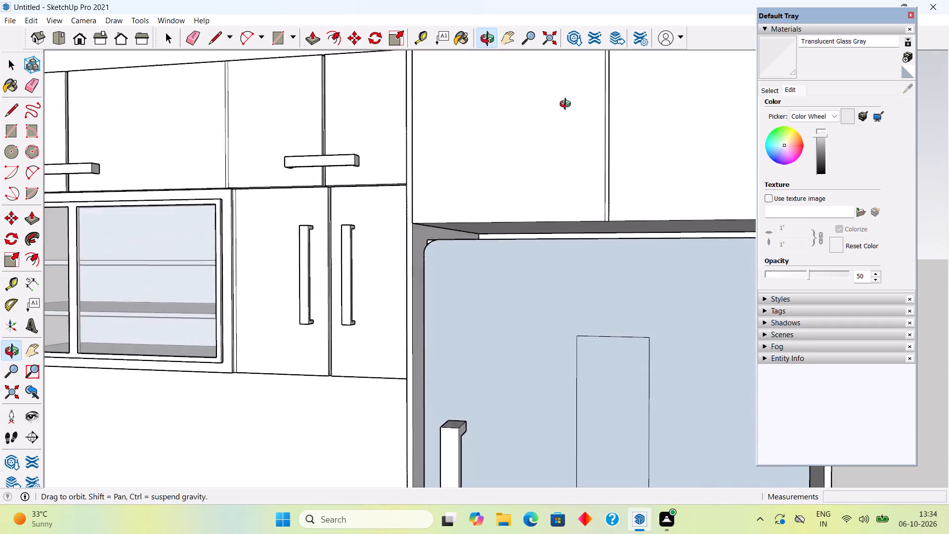
{"action": "middle_click_drag", "start_coordinate": [567, 105], "coordinate": [558, 174]}
{"action": "scroll", "coordinate": [558, 174], "scroll_direction": "down", "scroll_amount": 8}
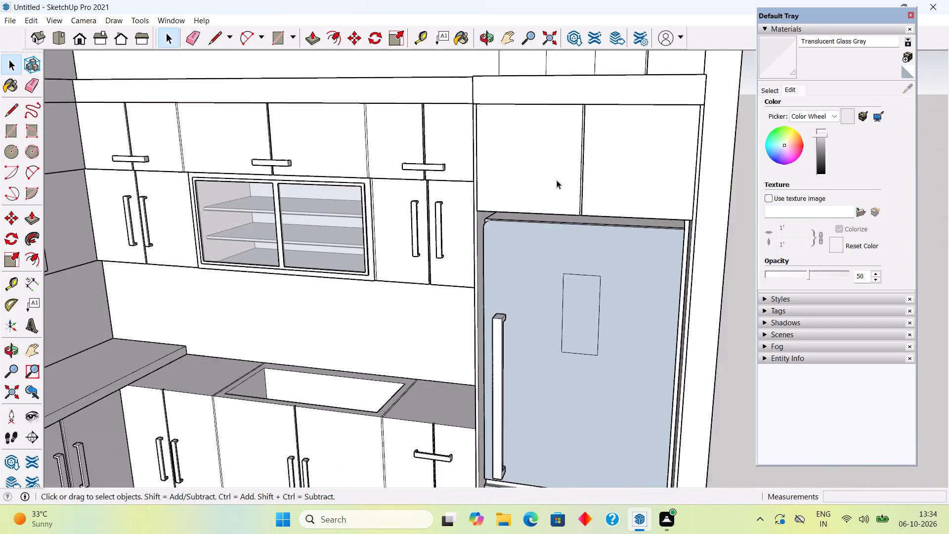
{"action": "scroll", "coordinate": [625, 169], "scroll_direction": "down", "scroll_amount": 6}
{"action": "middle_click_drag", "start_coordinate": [656, 233], "coordinate": [751, 185]}
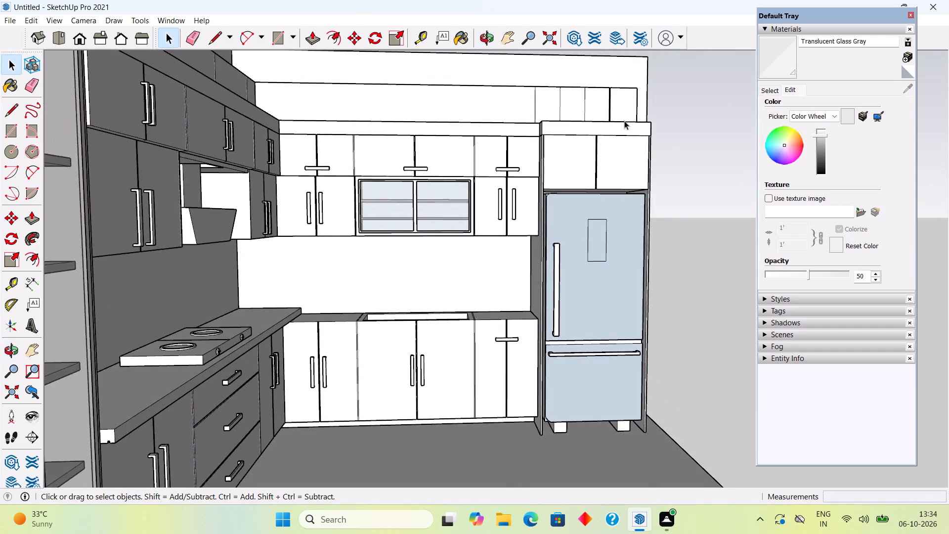
{"action": "scroll", "coordinate": [624, 121], "scroll_direction": "up", "scroll_amount": 6}
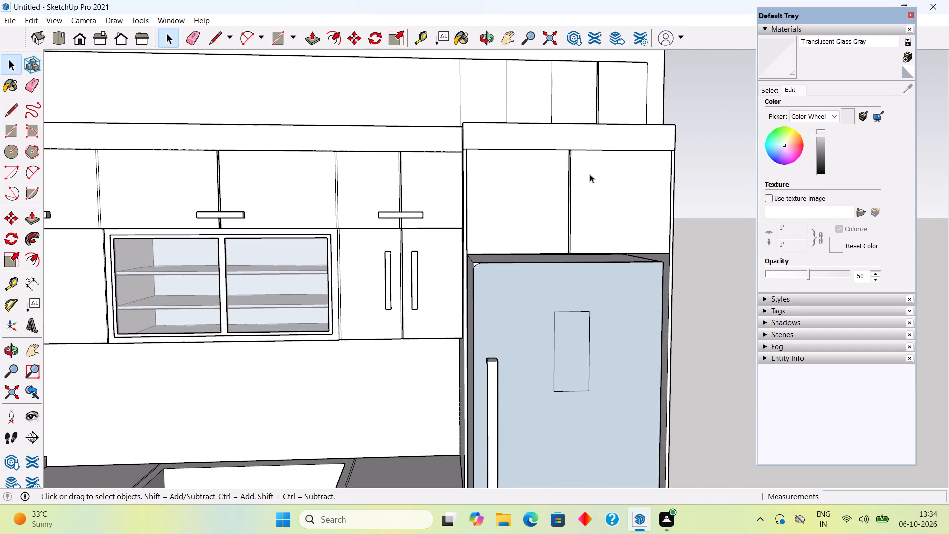
Draw a vertical rectangle about 15/16" by 7 1/4" on the left door above the refrigerator, beside the gap between the doors.
{"action": "scroll", "coordinate": [586, 171], "scroll_direction": "up", "scroll_amount": 10}
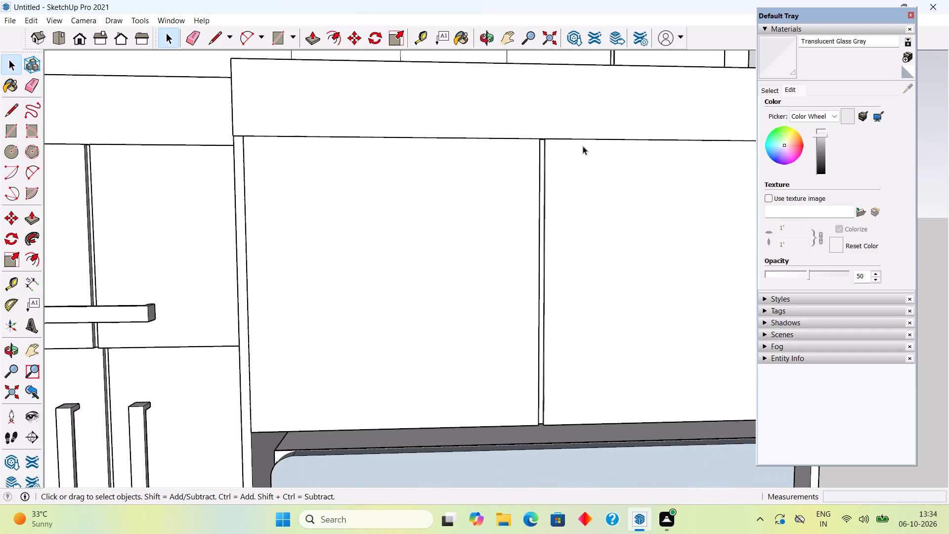
{"action": "key", "text": "r"}
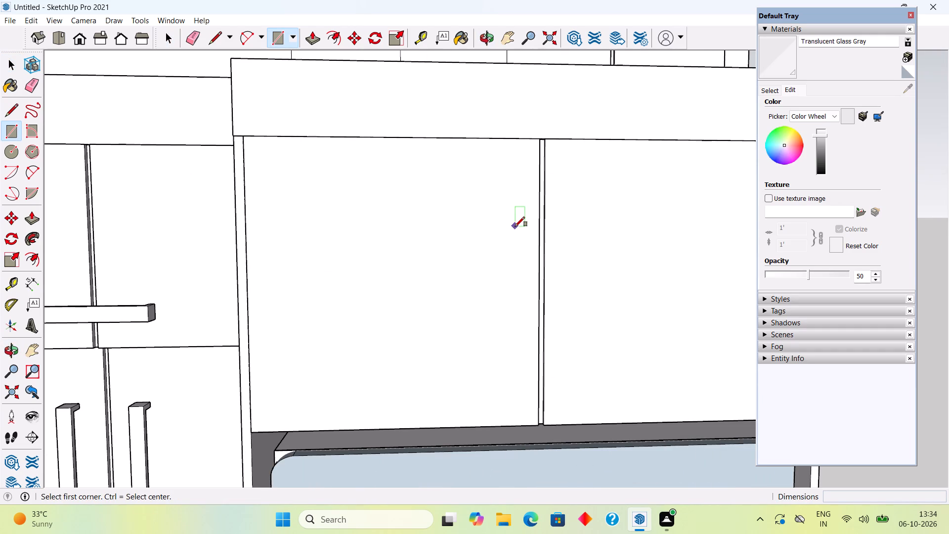
{"action": "left_click", "coordinate": [512, 216]}
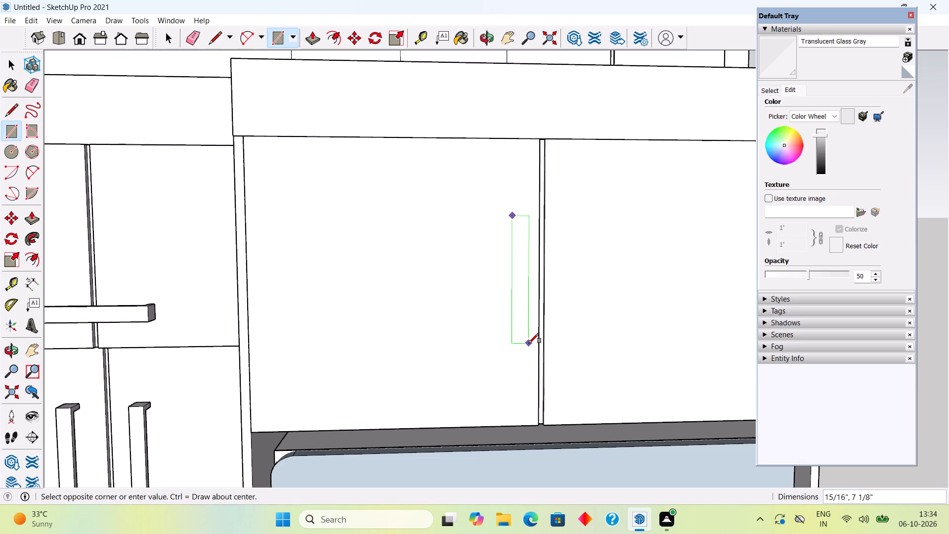
{"action": "left_click", "coordinate": [529, 346]}
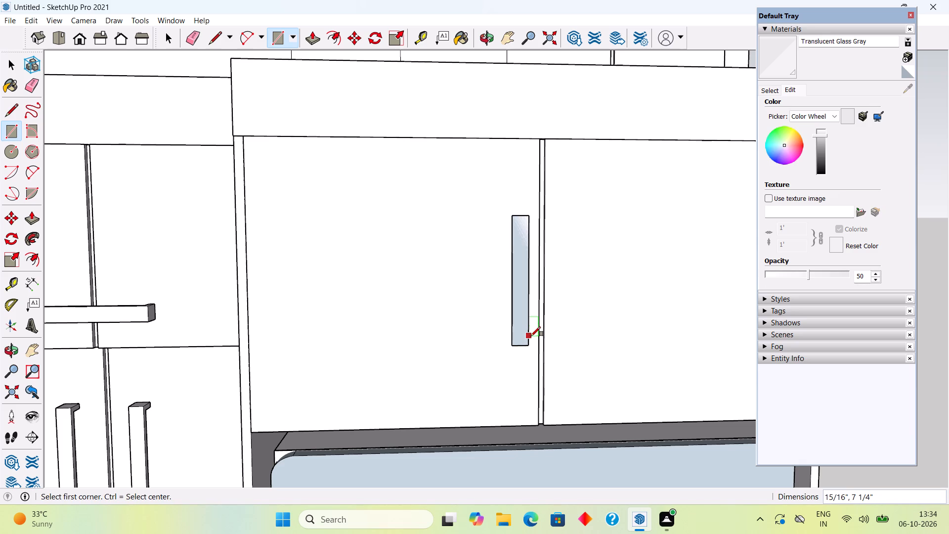
{"action": "key", "text": "space"}
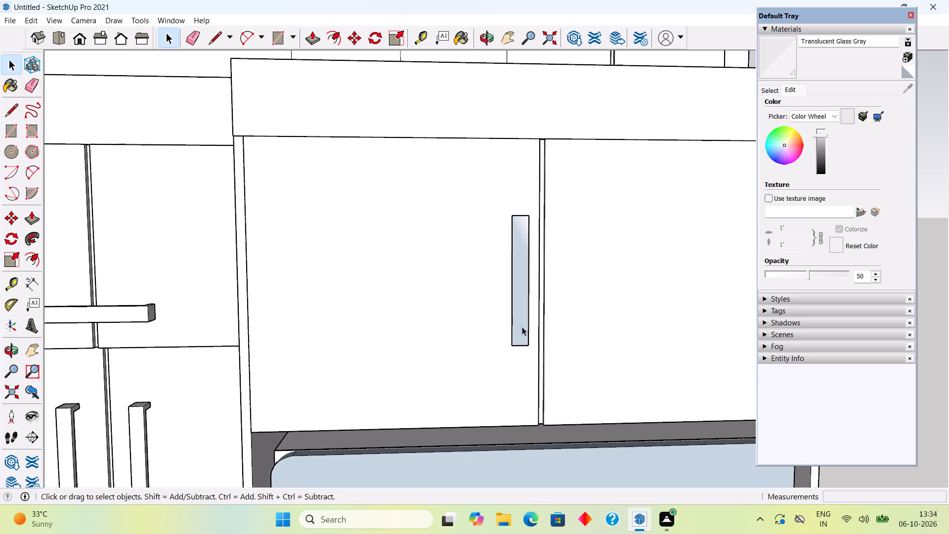
Extrude the handle rectangle 1" out from the door face.
{"action": "key", "text": "p"}
{"action": "left_click", "coordinate": [522, 315]}
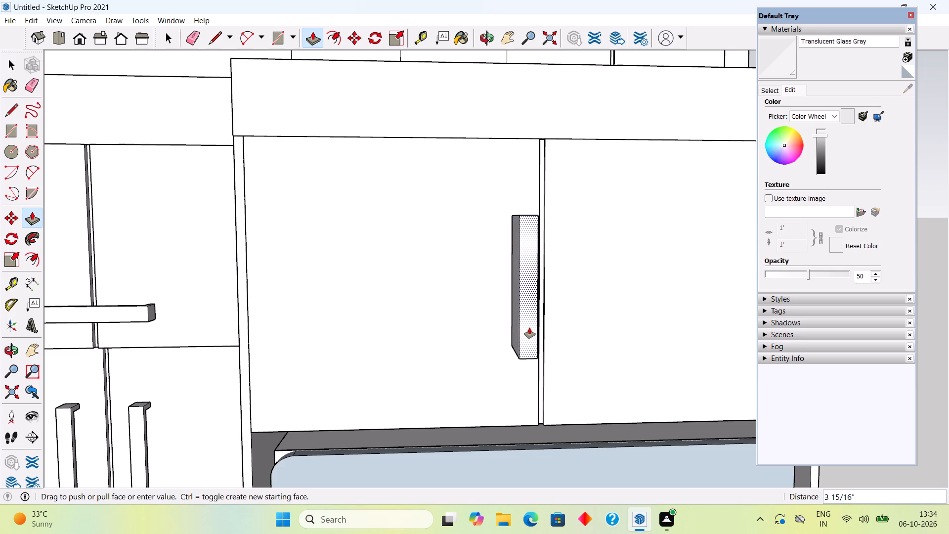
{"action": "type", "text": "1\""}
{"action": "key", "text": "Return"}
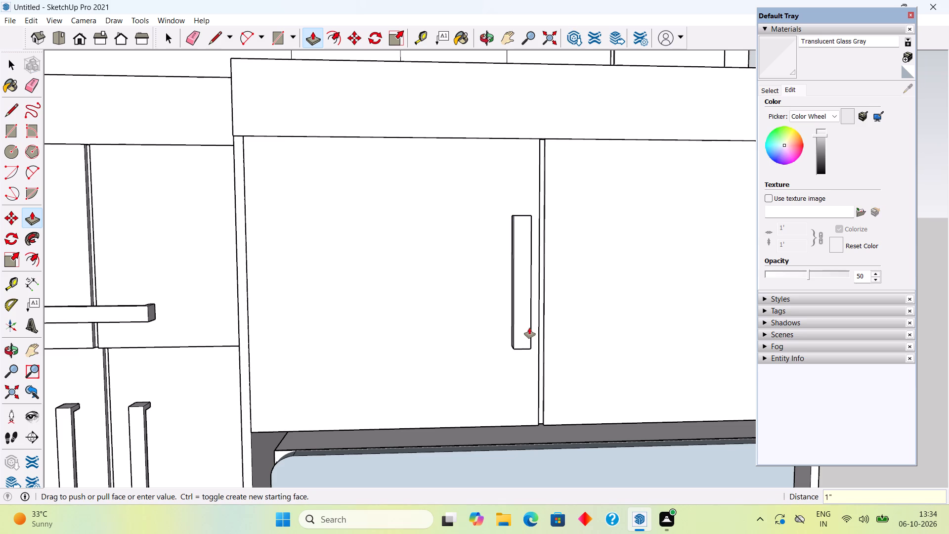
{"action": "key", "text": "space"}
Offset the outline of the handle bar's long side face inward by about 5/16".
{"action": "scroll", "coordinate": [482, 280], "scroll_direction": "up", "scroll_amount": 8}
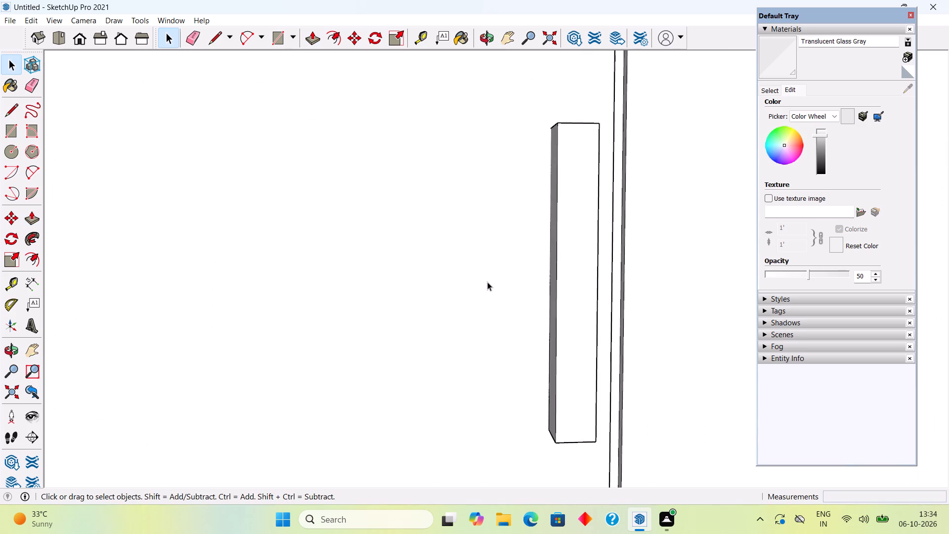
{"action": "middle_click_drag", "start_coordinate": [514, 286], "coordinate": [656, 354]}
{"action": "scroll", "coordinate": [575, 332], "scroll_direction": "up", "scroll_amount": 5}
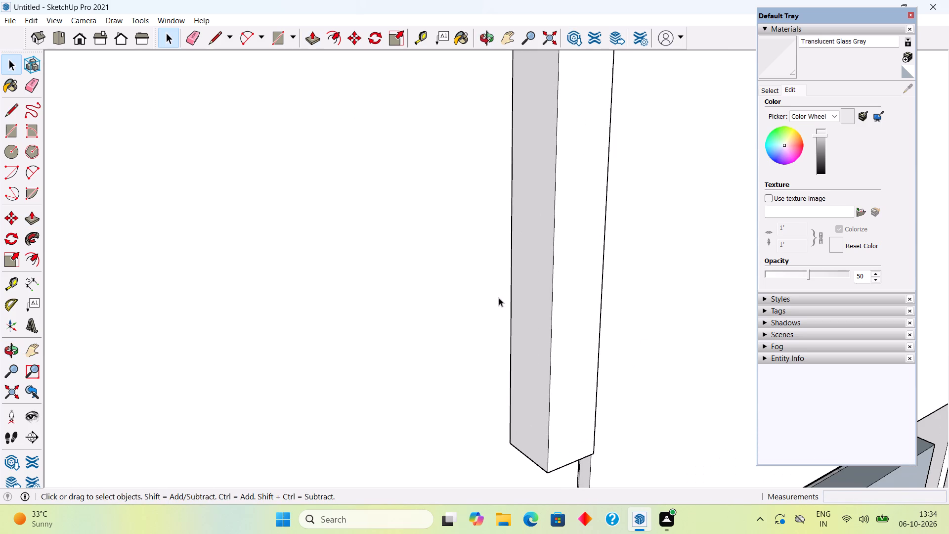
{"action": "scroll", "coordinate": [527, 300], "scroll_direction": "down", "scroll_amount": 5}
{"action": "middle_click_drag", "start_coordinate": [533, 297], "coordinate": [572, 299]}
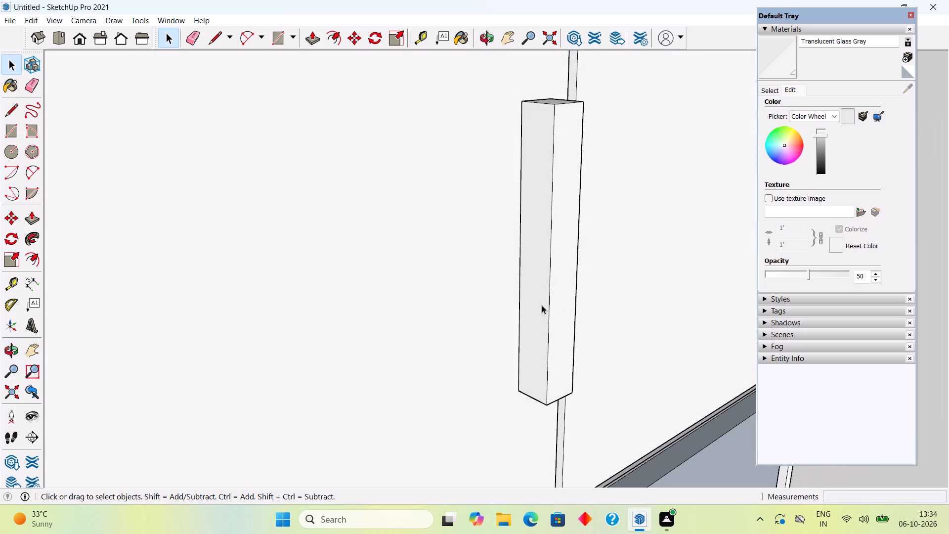
{"action": "left_click", "coordinate": [541, 305]}
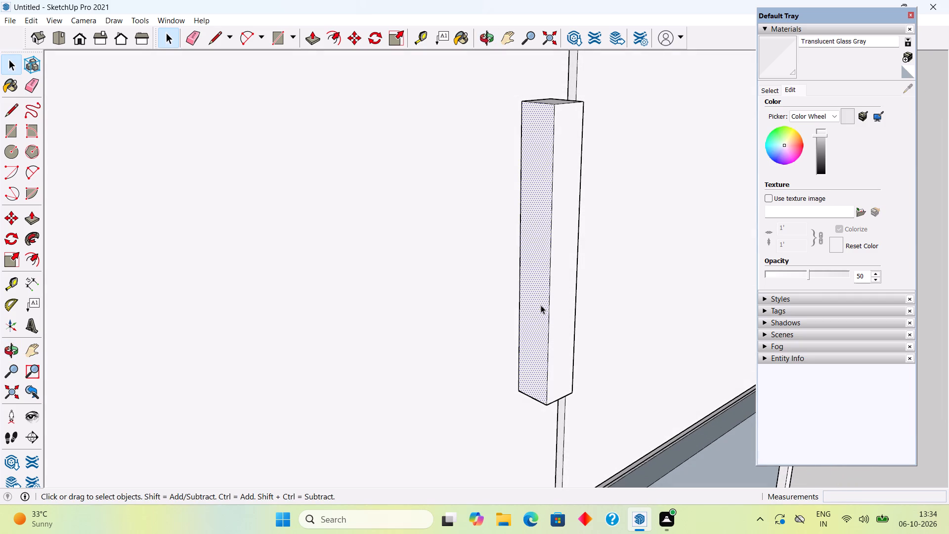
{"action": "key", "text": "f"}
{"action": "left_click", "coordinate": [549, 300]}
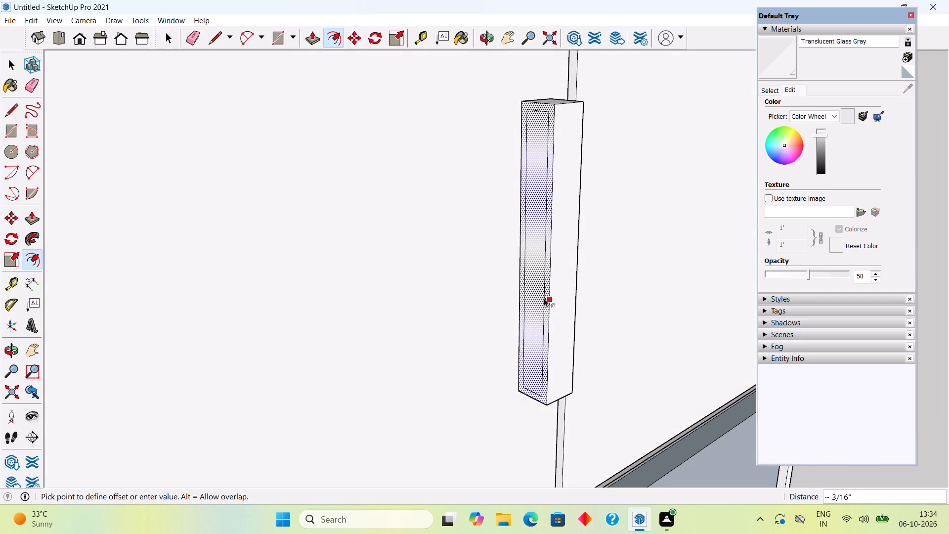
{"action": "left_click", "coordinate": [540, 296]}
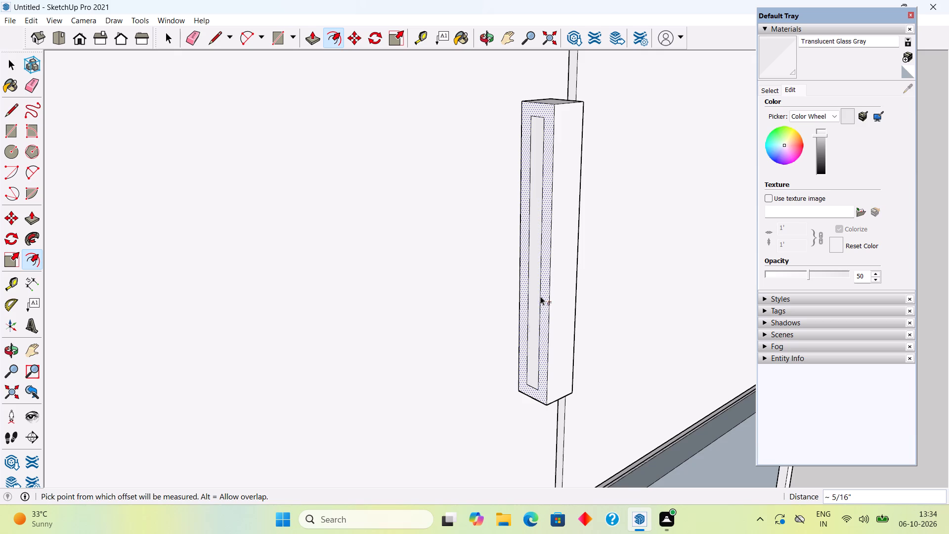
Join the offset outline's two door-side corners to the bar's back edge with short lines, and erase the inner line between them.
{"action": "key", "text": "l"}
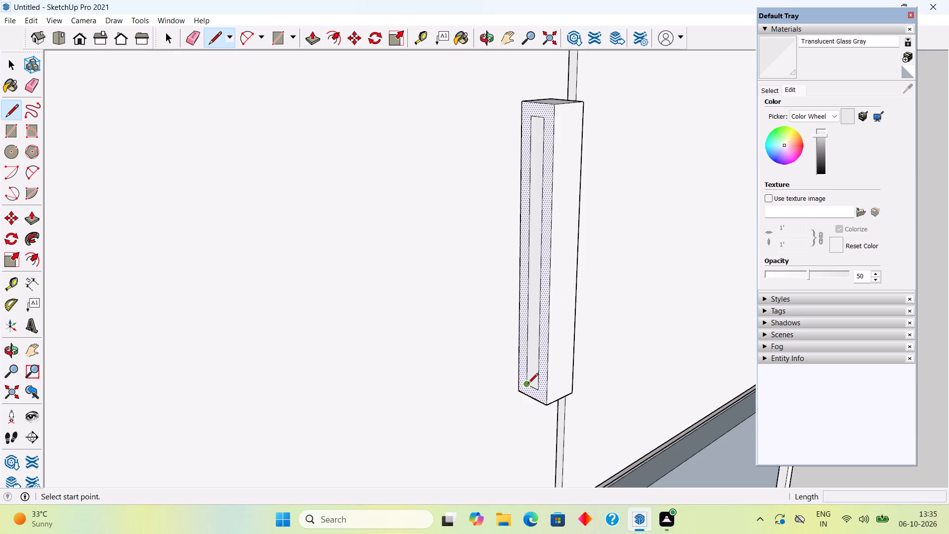
{"action": "left_click", "coordinate": [528, 384]}
{"action": "scroll", "coordinate": [507, 379], "scroll_direction": "up", "scroll_amount": 6}
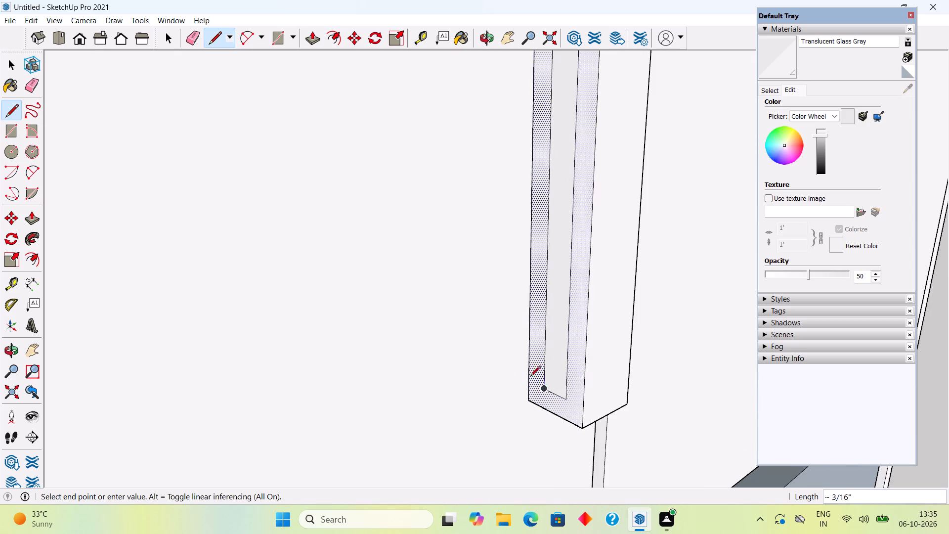
{"action": "left_click", "coordinate": [529, 384]}
{"action": "scroll", "coordinate": [515, 372], "scroll_direction": "down", "scroll_amount": 9}
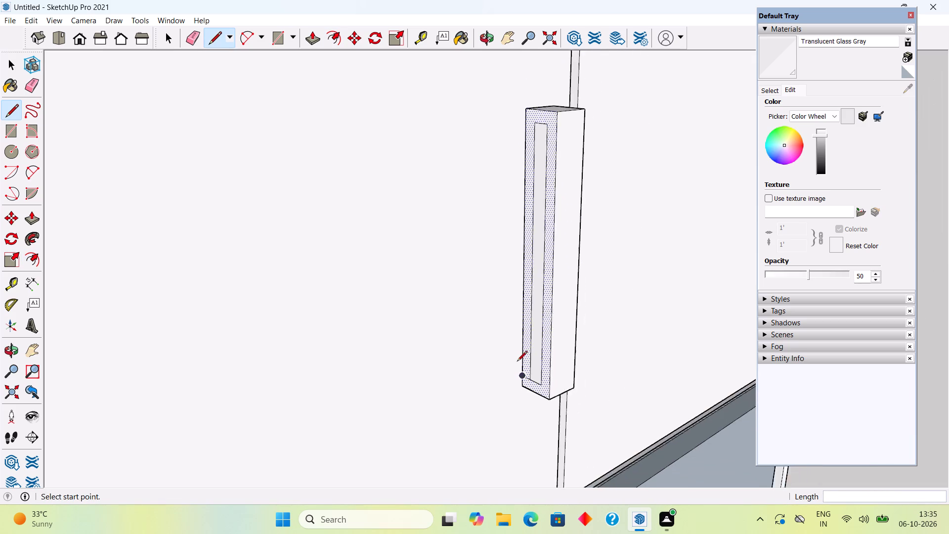
{"action": "scroll", "coordinate": [517, 362], "scroll_direction": "down", "scroll_amount": 1}
{"action": "scroll", "coordinate": [533, 163], "scroll_direction": "up", "scroll_amount": 9}
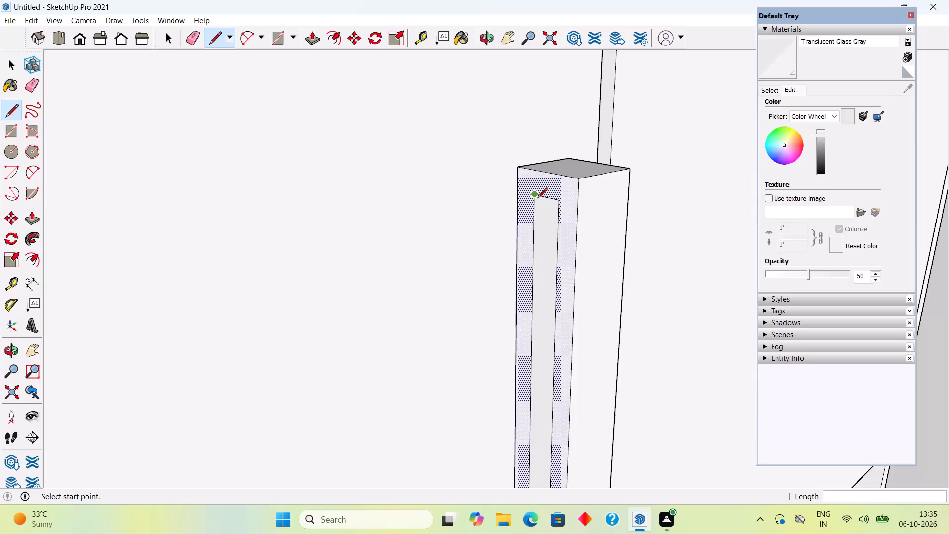
{"action": "left_click", "coordinate": [537, 199]}
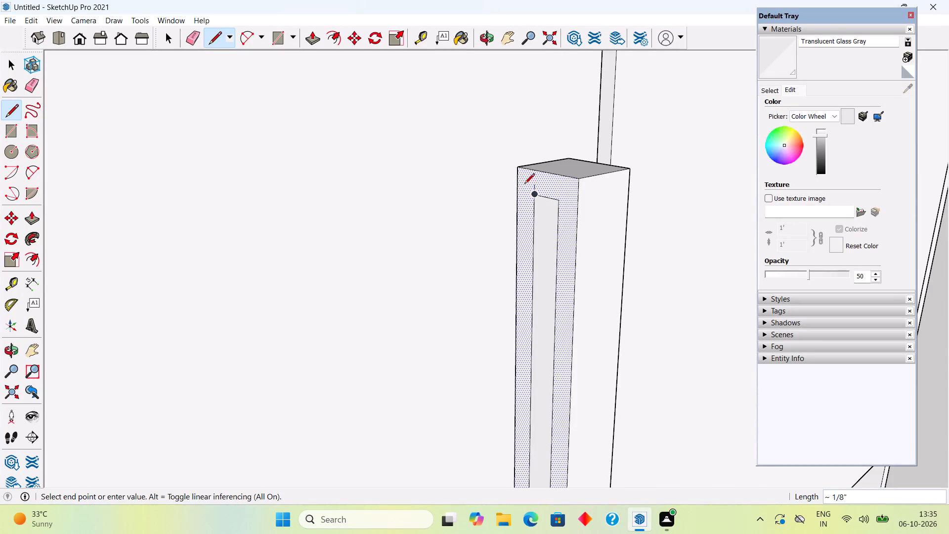
{"action": "scroll", "coordinate": [517, 189], "scroll_direction": "up", "scroll_amount": 5}
{"action": "left_click", "coordinate": [521, 188]}
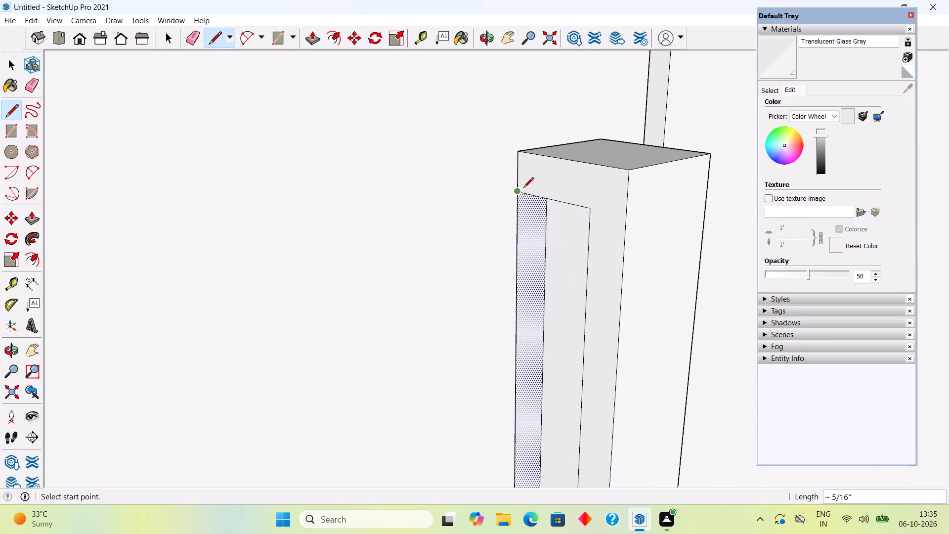
{"action": "key", "text": "space"}
{"action": "left_click", "coordinate": [544, 237]}
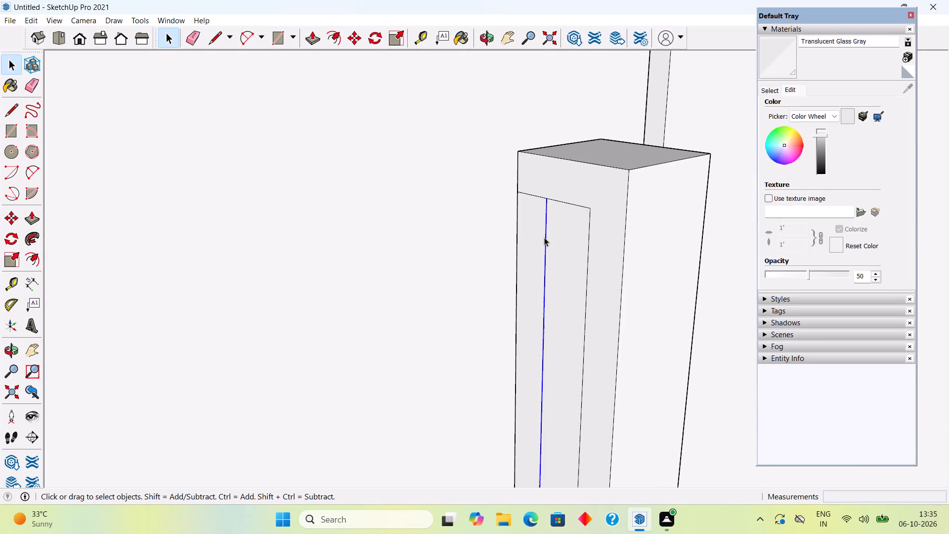
{"action": "key", "text": "Delete"}
Push the recessed side face about 15/16" through the bar to open the gap behind the handle grip.
{"action": "left_click", "coordinate": [553, 249]}
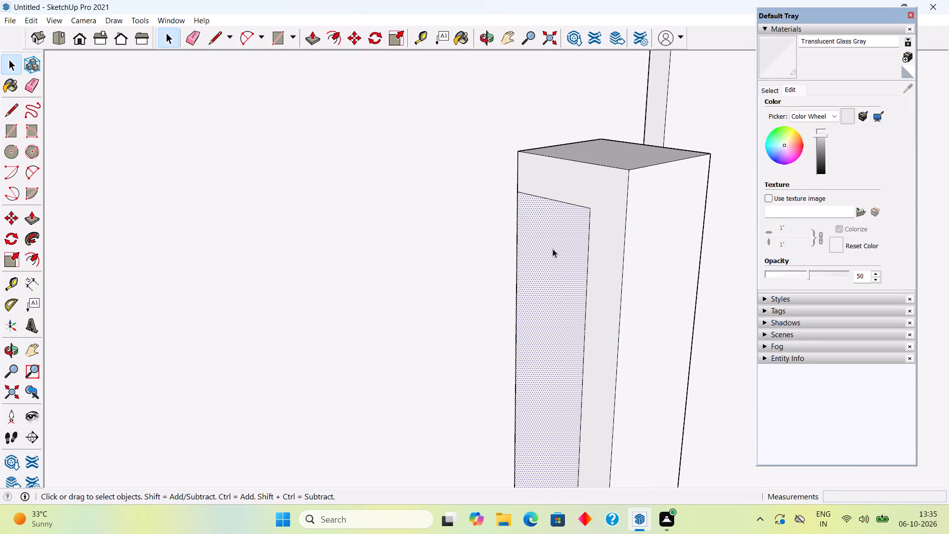
{"action": "key", "text": "p"}
{"action": "left_click", "coordinate": [553, 249]}
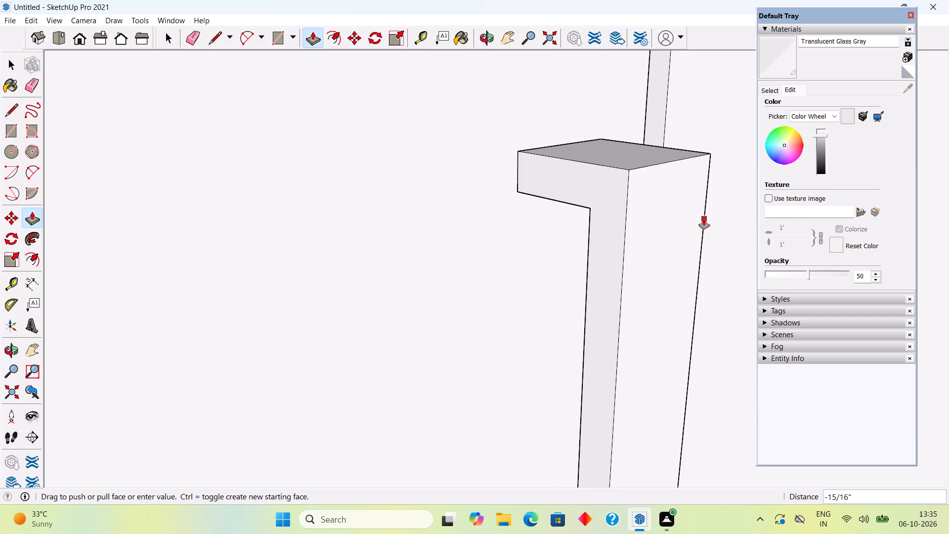
{"action": "left_click", "coordinate": [722, 215]}
Select the whole bar handle on the left door above the refrigerator and make it a group.
{"action": "middle_click_drag", "start_coordinate": [658, 242], "coordinate": [411, 240]}
{"action": "scroll", "coordinate": [423, 242], "scroll_direction": "down", "scroll_amount": 4}
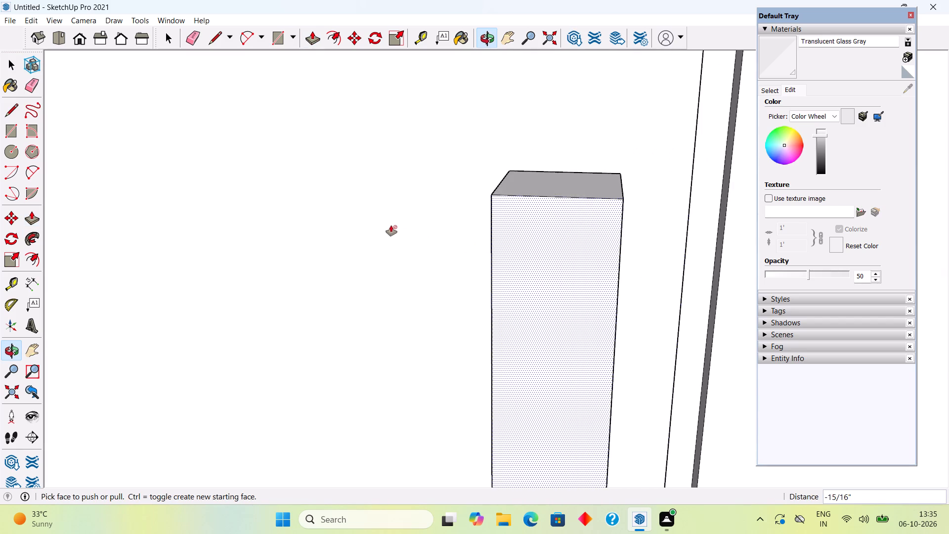
{"action": "scroll", "coordinate": [393, 223], "scroll_direction": "down", "scroll_amount": 5}
{"action": "scroll", "coordinate": [509, 224], "scroll_direction": "down", "scroll_amount": 5}
{"action": "key", "text": "space"}
{"action": "triple_click", "coordinate": [499, 255]}
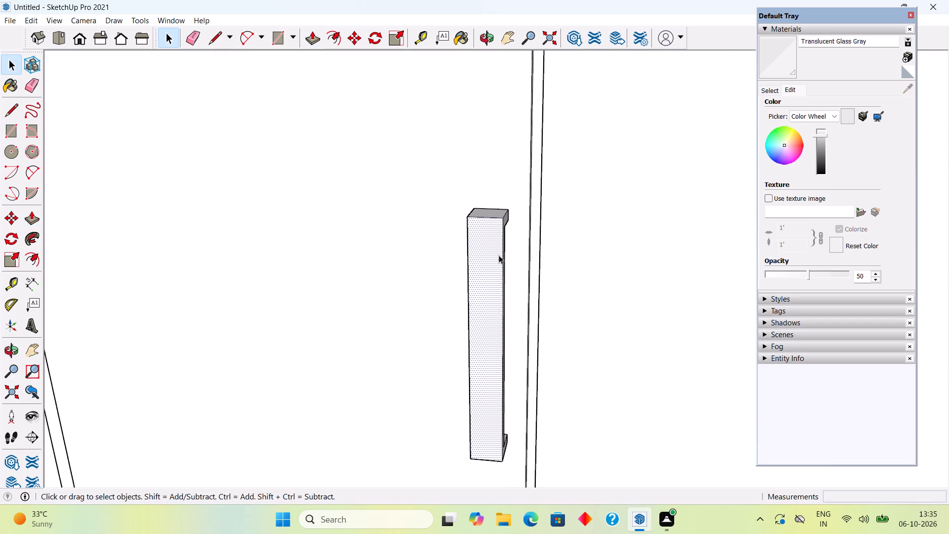
{"action": "right_click", "coordinate": [499, 255]}
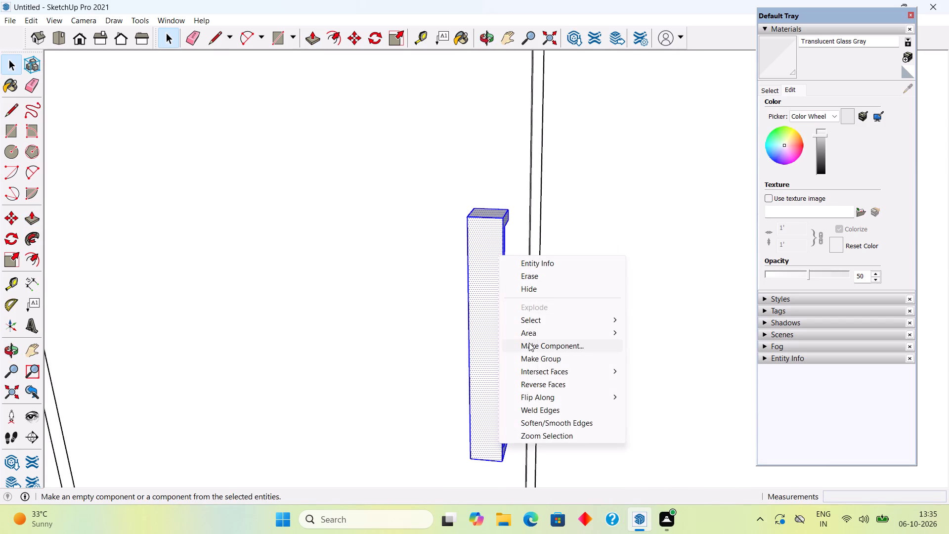
{"action": "left_click", "coordinate": [531, 357]}
Inside the handle group, push the handle's side face in about 3/16" to make it narrower, and close the group.
{"action": "middle_click_drag", "start_coordinate": [488, 337], "coordinate": [415, 316]}
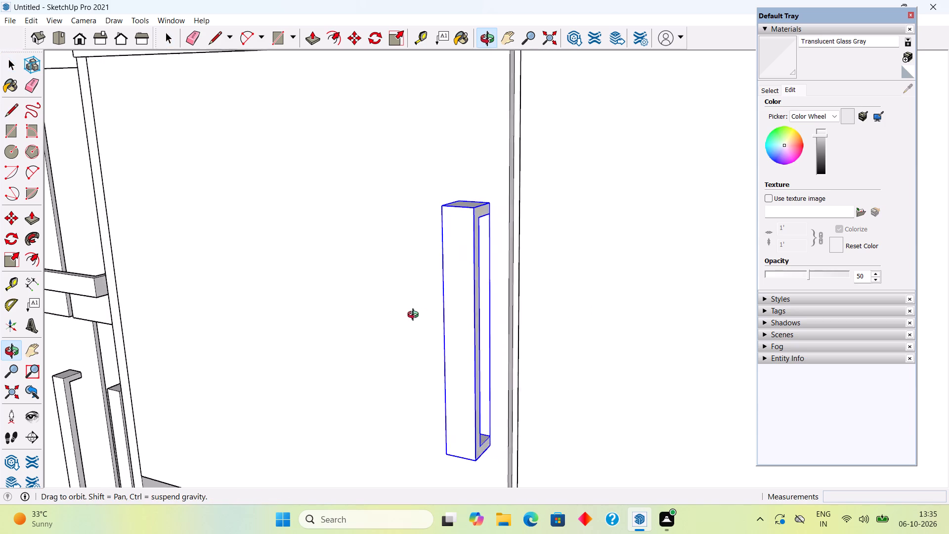
{"action": "middle_click_drag", "start_coordinate": [415, 316], "coordinate": [401, 316]}
{"action": "scroll", "coordinate": [491, 308], "scroll_direction": "up", "scroll_amount": 5}
{"action": "triple_click", "coordinate": [463, 297]}
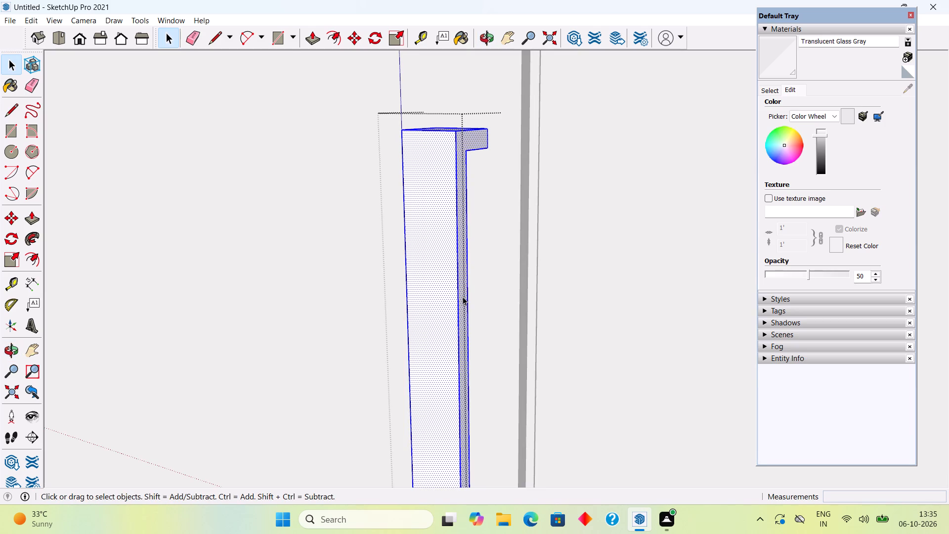
{"action": "left_click", "coordinate": [463, 297]}
{"action": "key", "text": "p"}
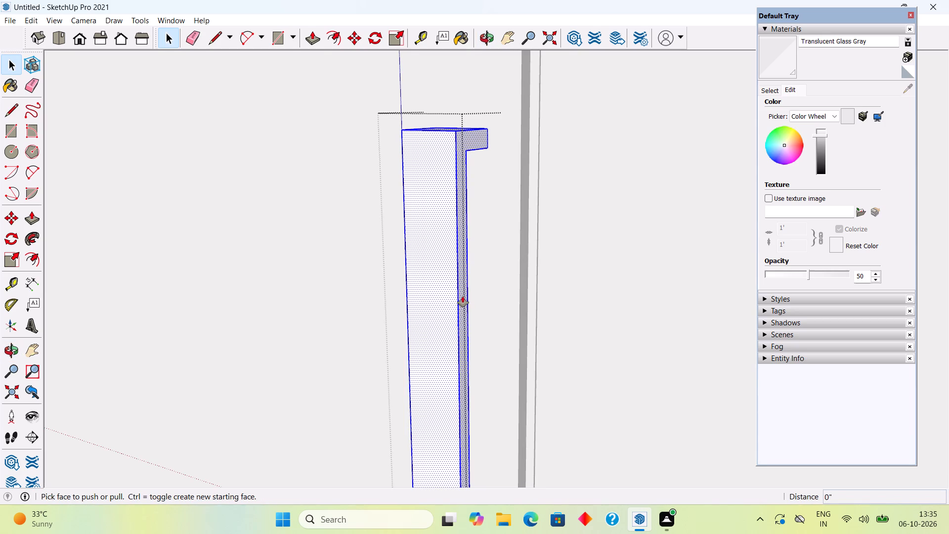
{"action": "left_click", "coordinate": [465, 294]}
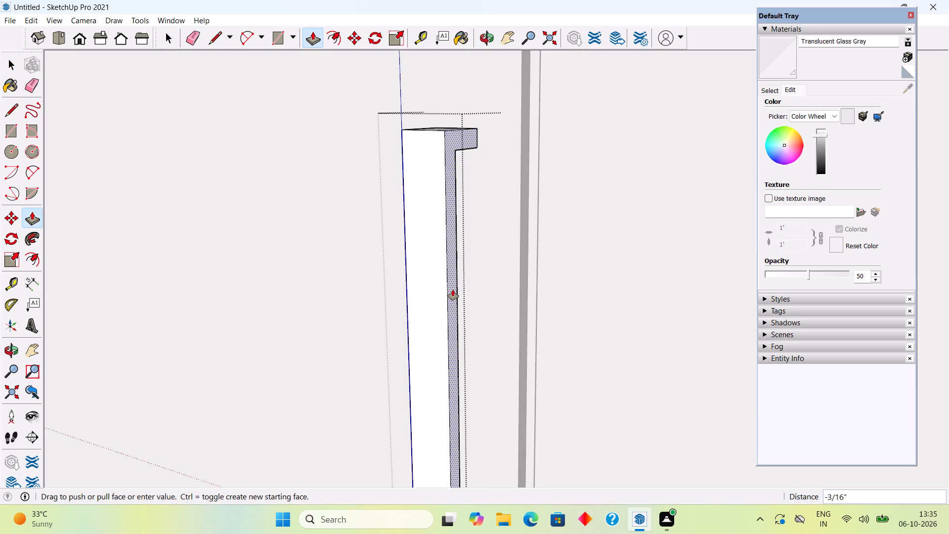
{"action": "left_click", "coordinate": [453, 290]}
{"action": "key", "text": "space"}
{"action": "scroll", "coordinate": [452, 290], "scroll_direction": "down", "scroll_amount": 10}
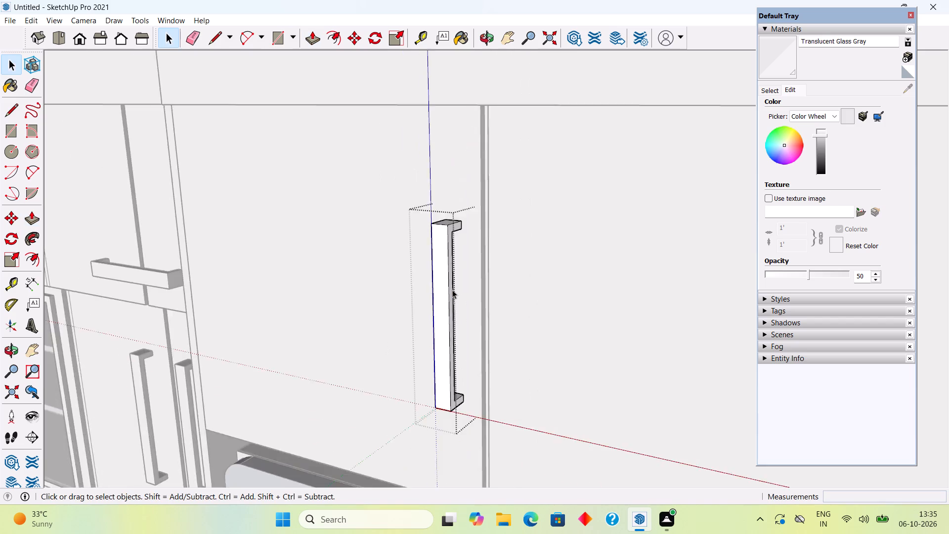
{"action": "scroll", "coordinate": [452, 290], "scroll_direction": "down", "scroll_amount": 12}
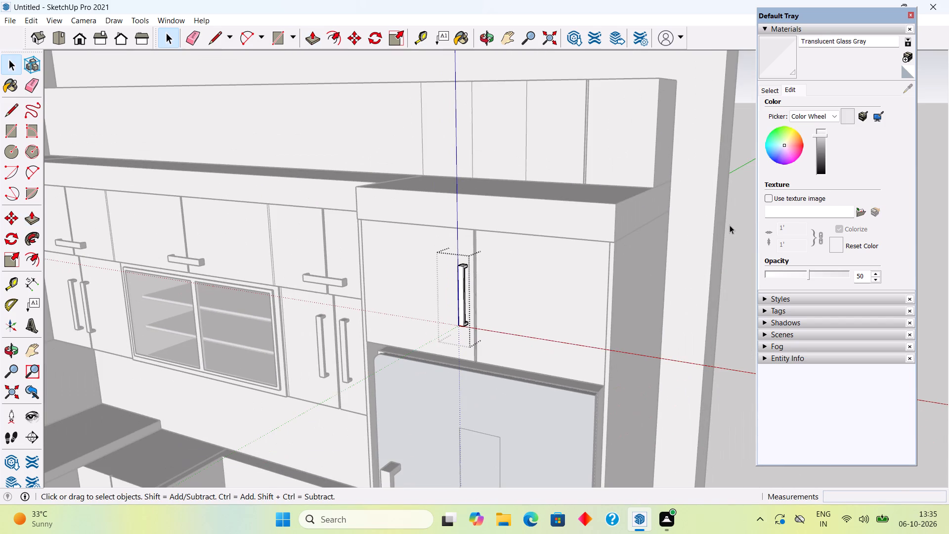
{"action": "left_click", "coordinate": [730, 225]}
Copy the vertical handle horizontally across the gap onto the right door above the refrigerator, and clear the selection.
{"action": "middle_click_drag", "start_coordinate": [599, 307], "coordinate": [647, 281]}
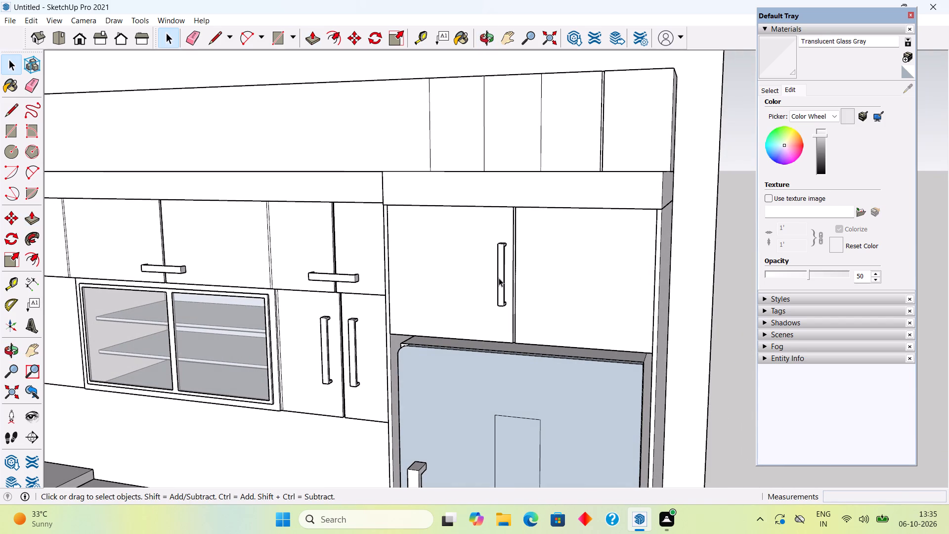
{"action": "left_click", "coordinate": [499, 278]}
{"action": "key", "text": "m"}
{"action": "left_click", "coordinate": [499, 278]}
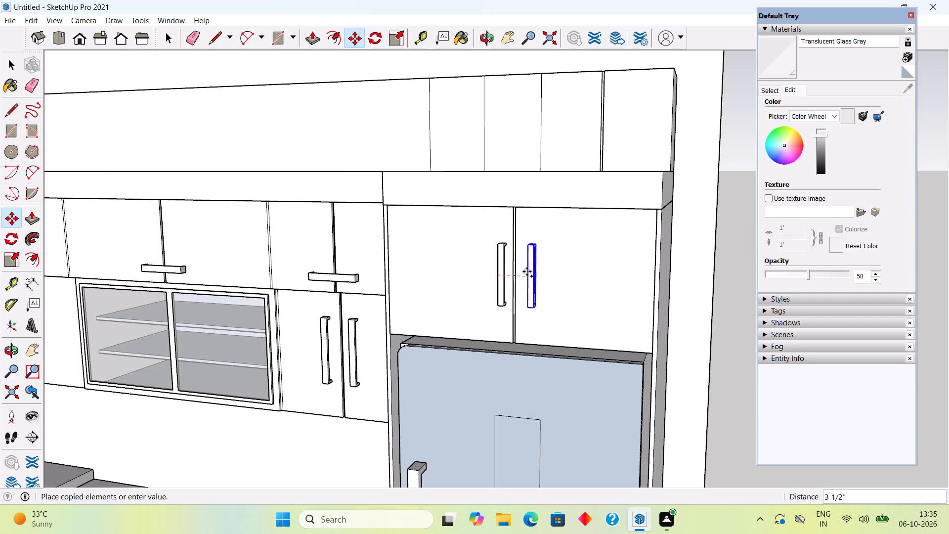
{"action": "left_click", "coordinate": [523, 273]}
{"action": "middle_click_drag", "start_coordinate": [558, 291], "coordinate": [581, 288]}
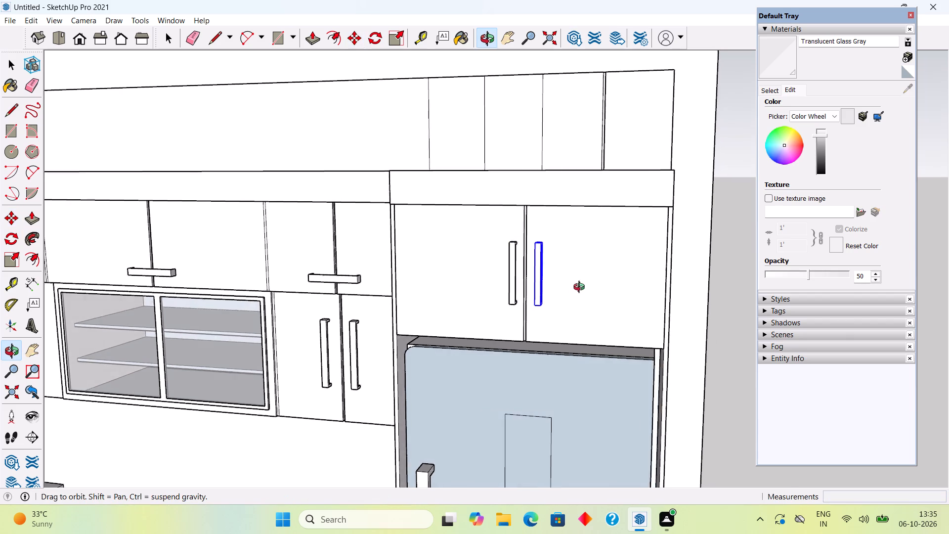
{"action": "middle_click_drag", "start_coordinate": [581, 288], "coordinate": [650, 308]}
{"action": "key", "text": "space"}
{"action": "scroll", "coordinate": [646, 281], "scroll_direction": "down", "scroll_amount": 12}
{"action": "left_click", "coordinate": [691, 260]}
{"action": "scroll", "coordinate": [579, 399], "scroll_direction": "down", "scroll_amount": 11}
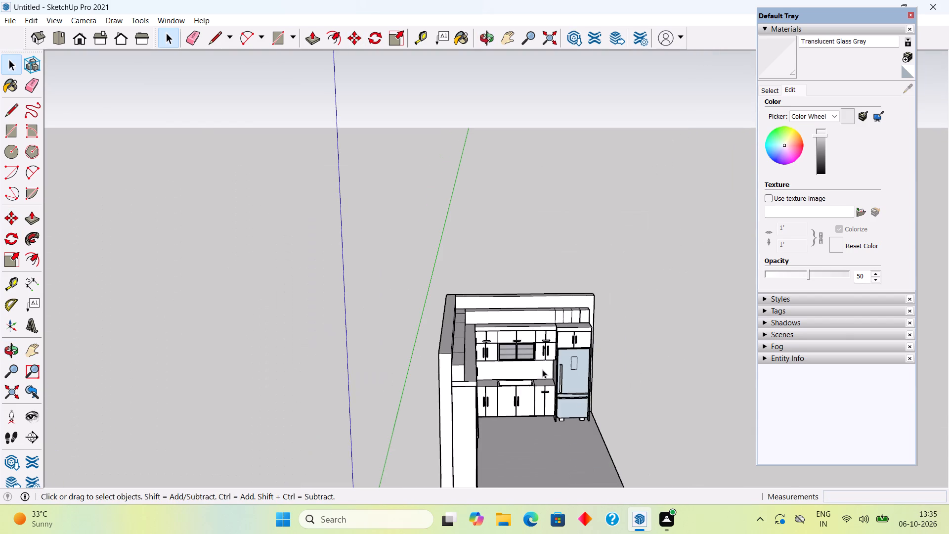
Explode the group that holds the vertical bar handles on the hob wall cabinets.
{"action": "scroll", "coordinate": [518, 411], "scroll_direction": "up", "scroll_amount": 3}
{"action": "middle_click_drag", "start_coordinate": [494, 389], "coordinate": [408, 274]}
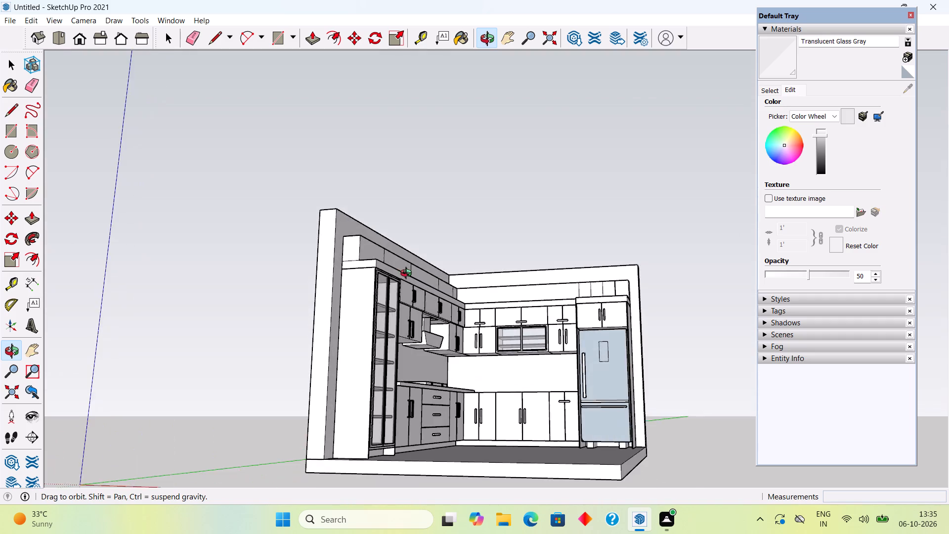
{"action": "middle_click_drag", "start_coordinate": [408, 274], "coordinate": [347, 313]}
{"action": "scroll", "coordinate": [471, 349], "scroll_direction": "up", "scroll_amount": 2}
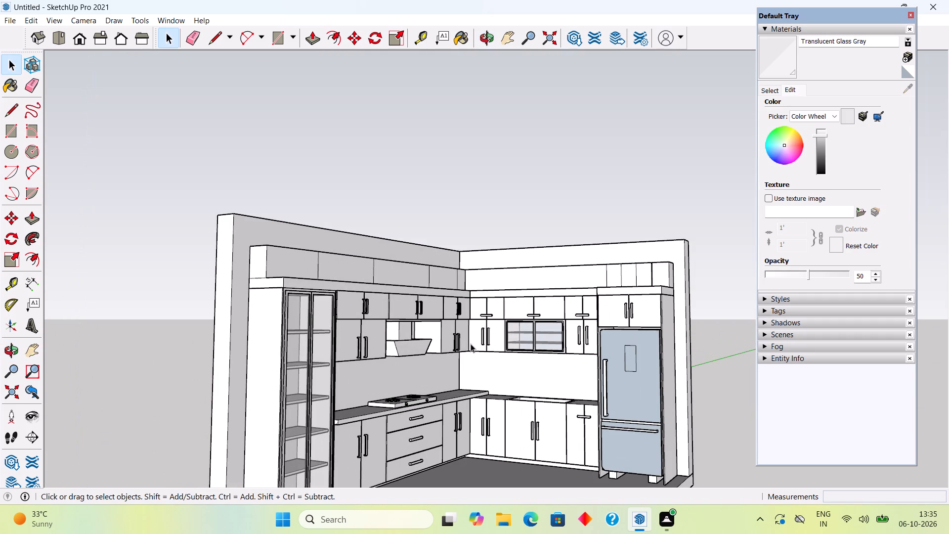
{"action": "scroll", "coordinate": [350, 353], "scroll_direction": "up", "scroll_amount": 10}
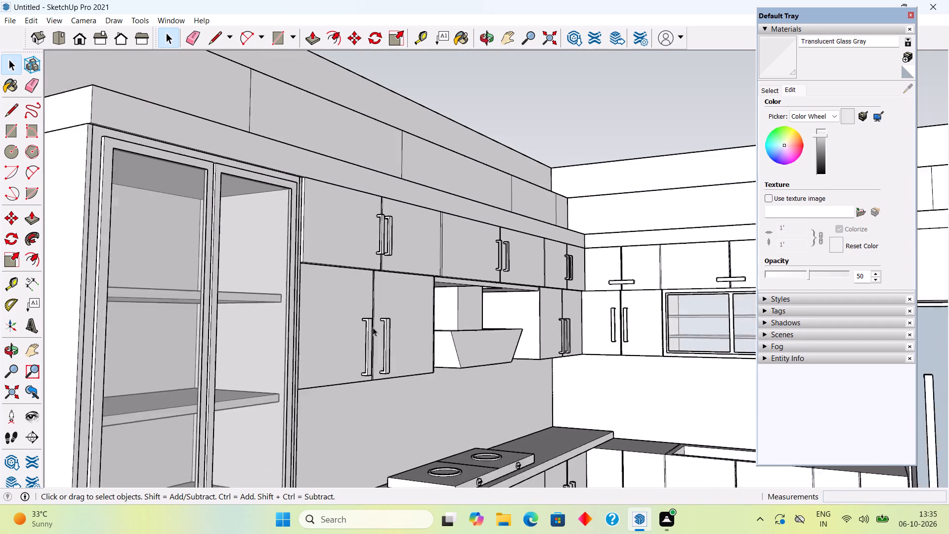
{"action": "scroll", "coordinate": [373, 327], "scroll_direction": "up", "scroll_amount": 1}
{"action": "left_click", "coordinate": [367, 349]}
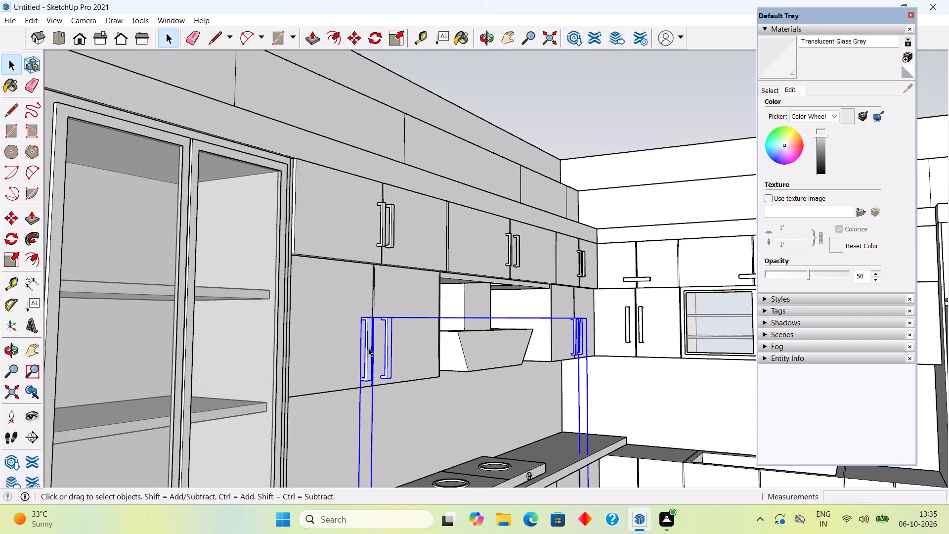
{"action": "right_click", "coordinate": [368, 348]}
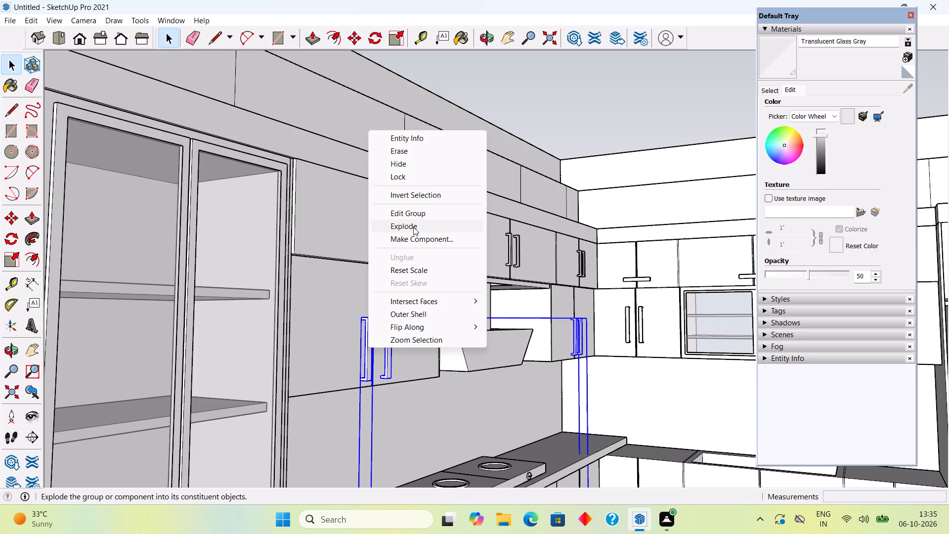
{"action": "left_click", "coordinate": [413, 227]}
Explode the nested handle groups on the hob wall cabinets into loose geometry.
{"action": "scroll", "coordinate": [382, 335], "scroll_direction": "up", "scroll_amount": 3}
{"action": "scroll", "coordinate": [382, 329], "scroll_direction": "down", "scroll_amount": 1}
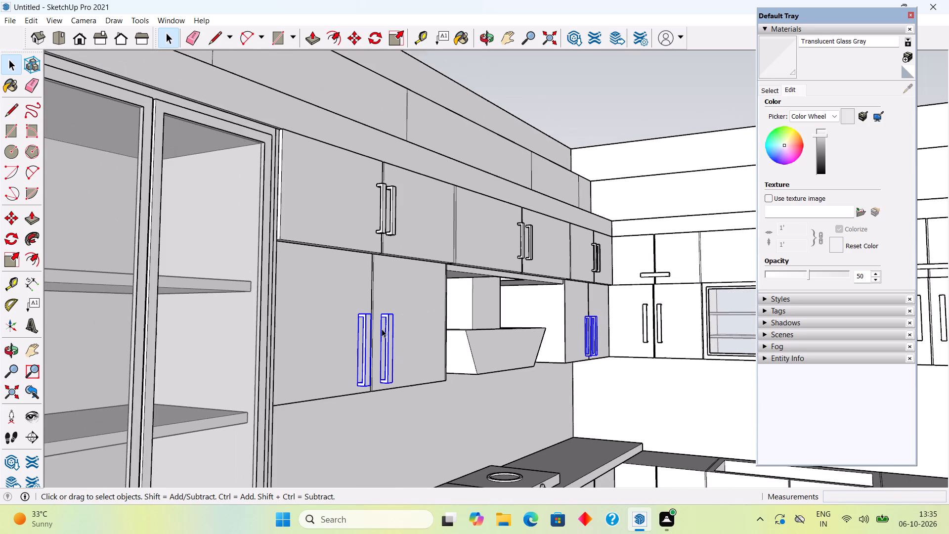
{"action": "scroll", "coordinate": [382, 329], "scroll_direction": "down", "scroll_amount": 1}
{"action": "scroll", "coordinate": [361, 354], "scroll_direction": "up", "scroll_amount": 9}
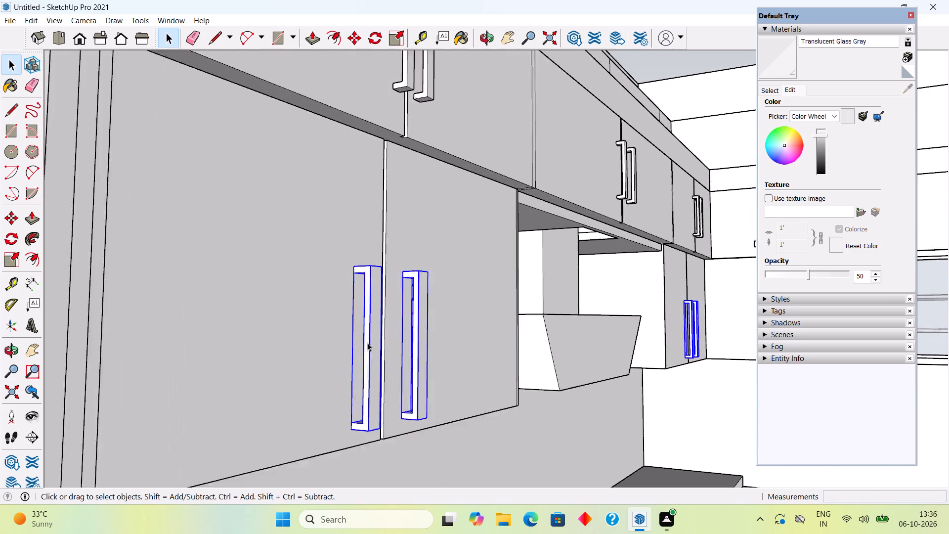
{"action": "middle_click_drag", "start_coordinate": [439, 326], "coordinate": [191, 393]}
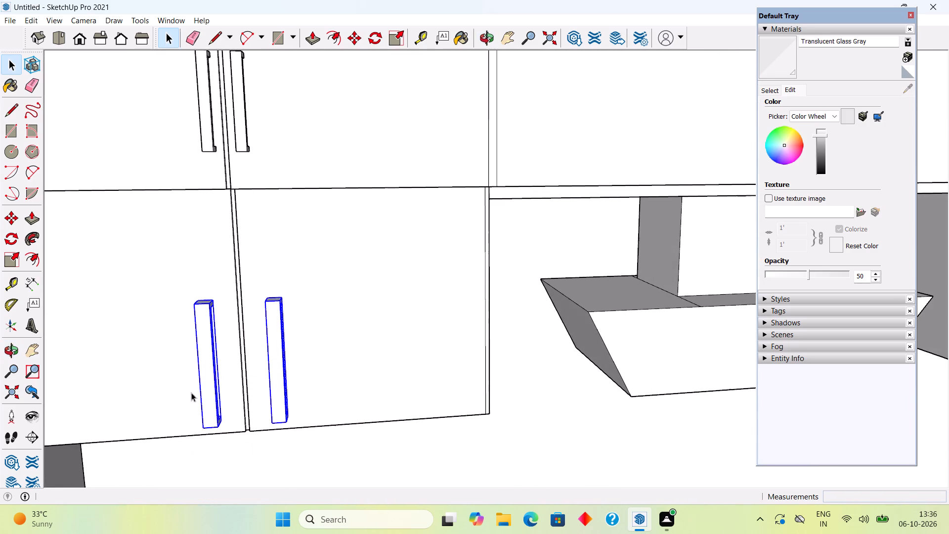
{"action": "key", "text": "s"}
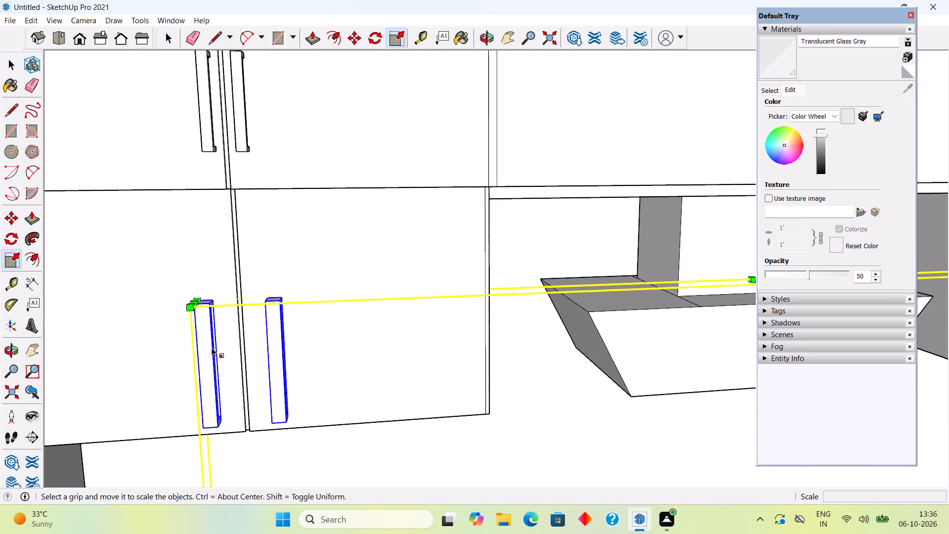
{"action": "scroll", "coordinate": [212, 348], "scroll_direction": "down", "scroll_amount": 14}
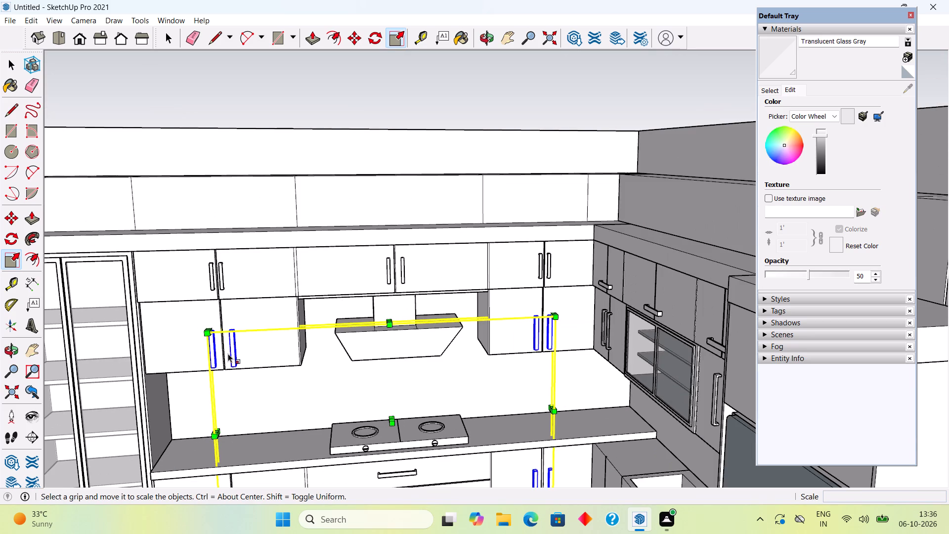
{"action": "right_click", "coordinate": [232, 351]}
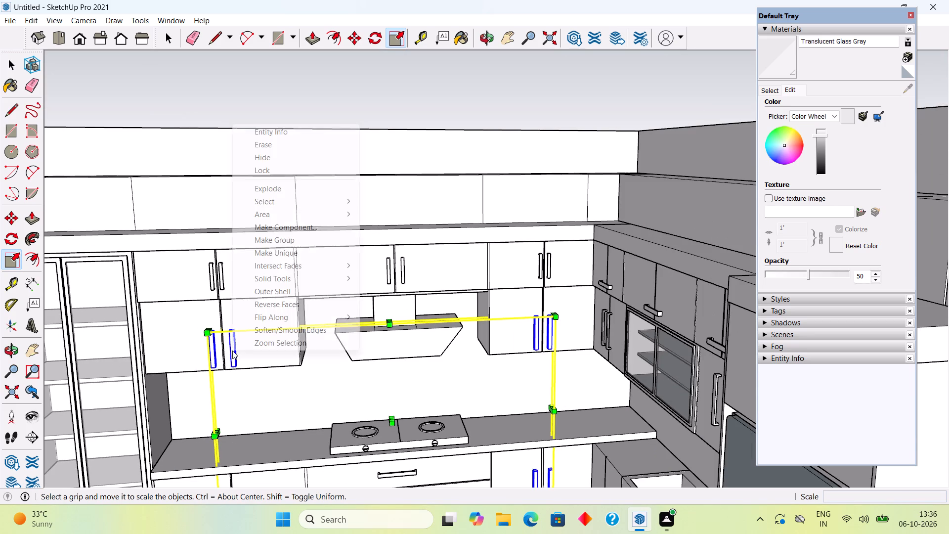
{"action": "left_click", "coordinate": [266, 187]}
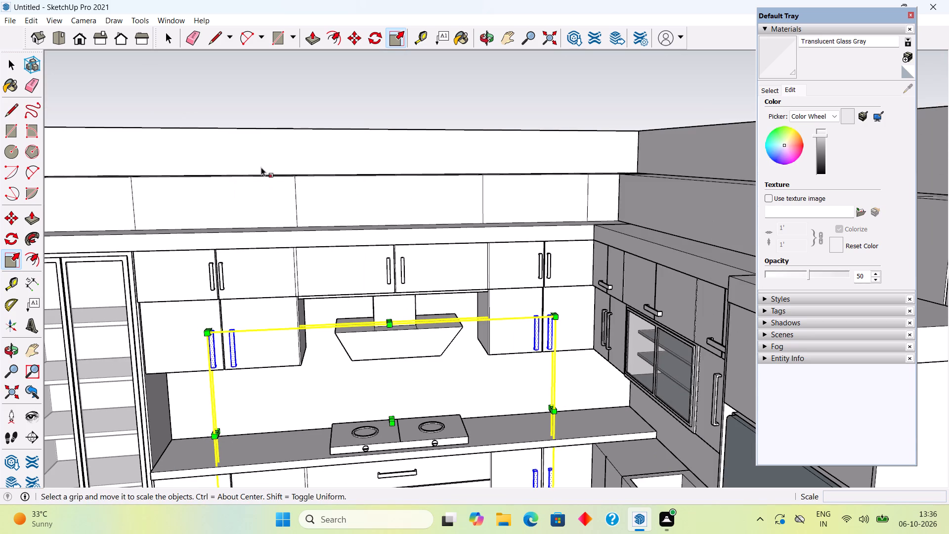
{"action": "key", "text": "space"}
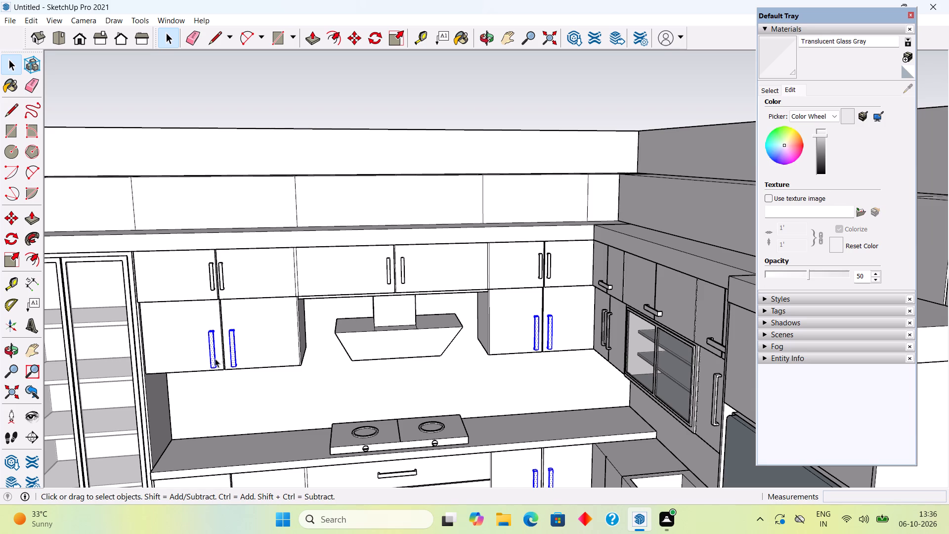
Select the whole bar handle on the right door of the cabinet between the glass unit and the hood, and make it a group.
{"action": "left_click", "coordinate": [215, 359]}
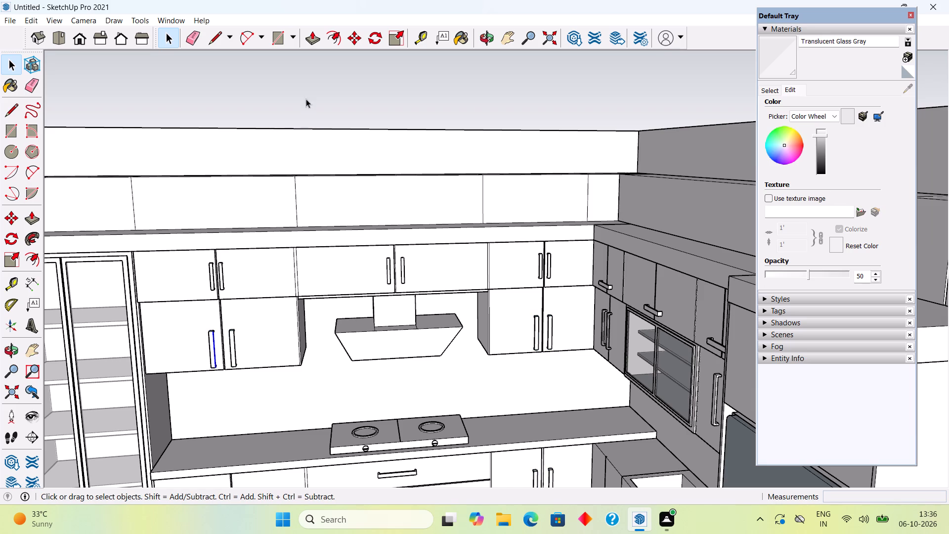
{"action": "left_click", "coordinate": [308, 95]}
{"action": "left_click", "coordinate": [233, 344]}
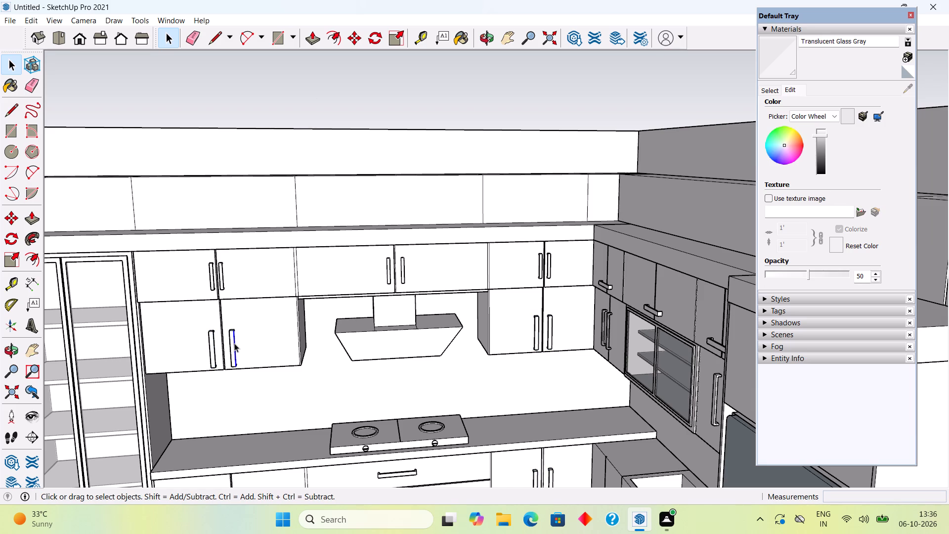
{"action": "triple_click", "coordinate": [233, 351]}
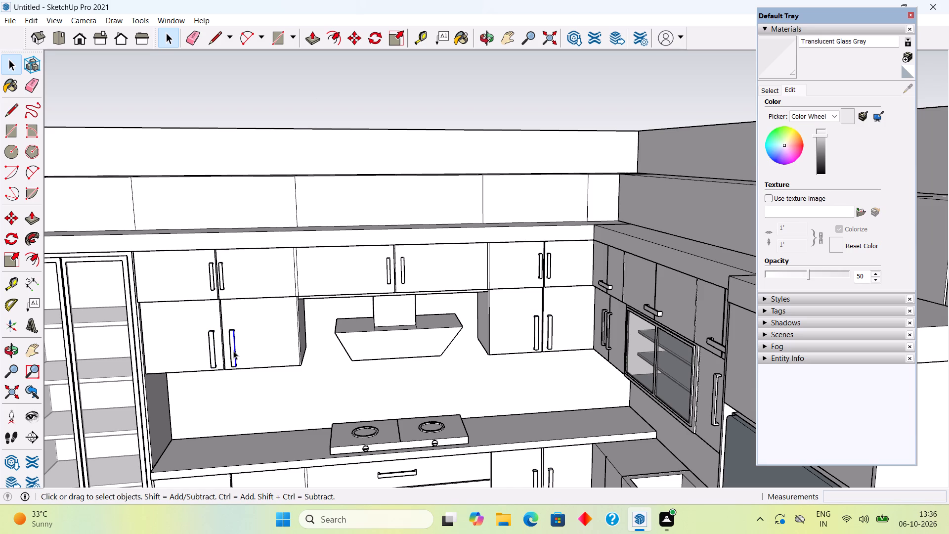
{"action": "left_click", "coordinate": [233, 351]}
{"action": "middle_click_drag", "start_coordinate": [236, 337], "coordinate": [226, 408]}
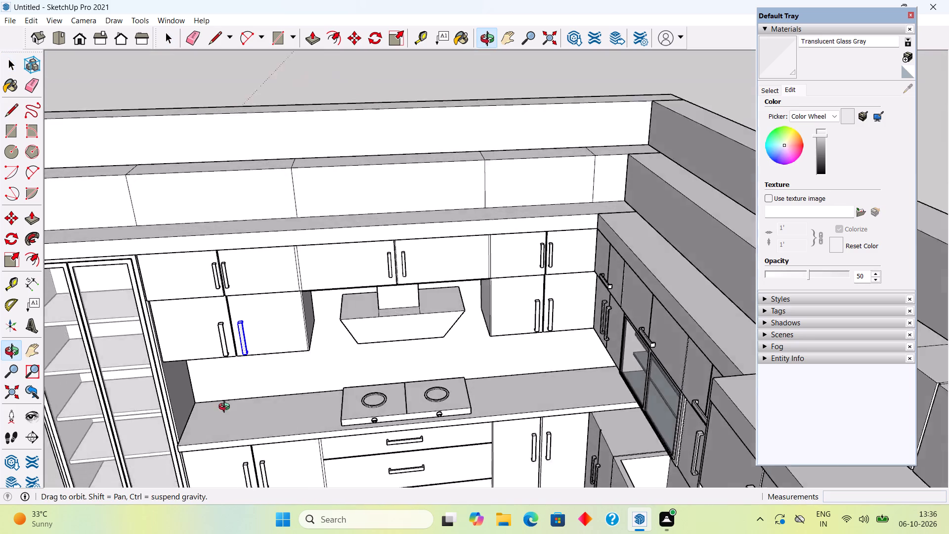
{"action": "middle_click_drag", "start_coordinate": [226, 408], "coordinate": [212, 512]}
{"action": "scroll", "coordinate": [263, 322], "scroll_direction": "up", "scroll_amount": 11}
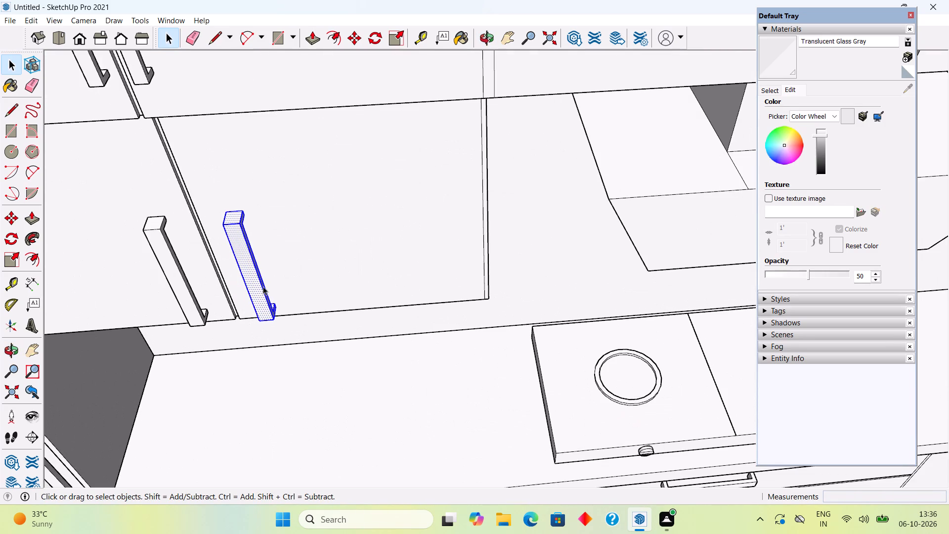
{"action": "right_click", "coordinate": [263, 286]}
{"action": "left_click", "coordinate": [297, 391]}
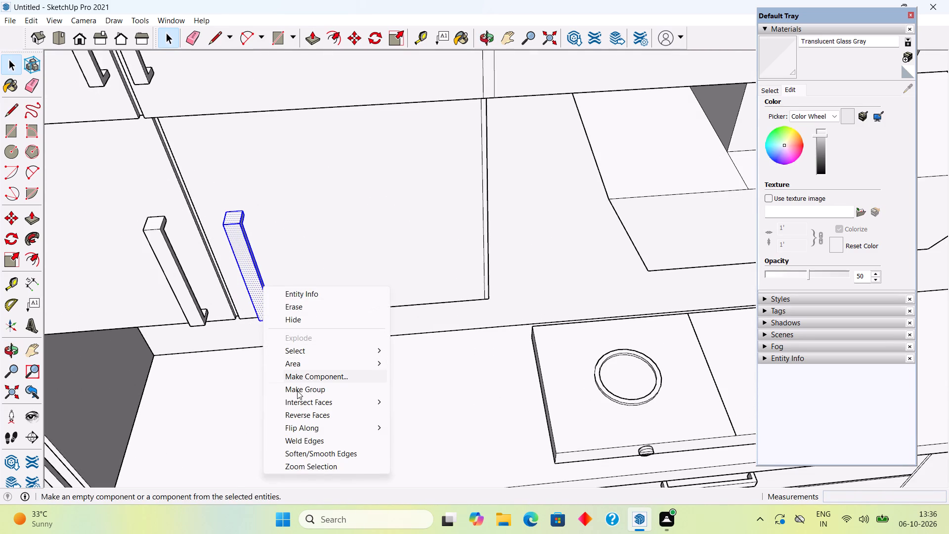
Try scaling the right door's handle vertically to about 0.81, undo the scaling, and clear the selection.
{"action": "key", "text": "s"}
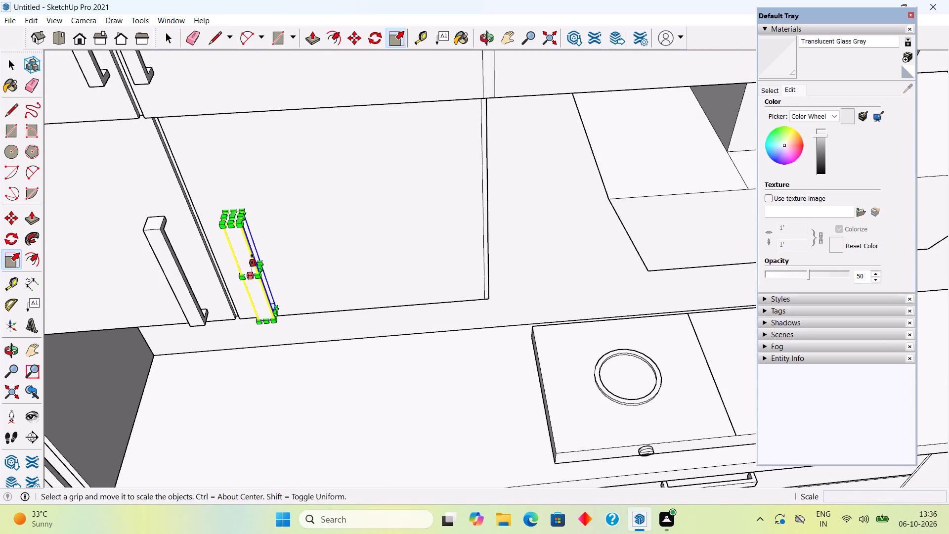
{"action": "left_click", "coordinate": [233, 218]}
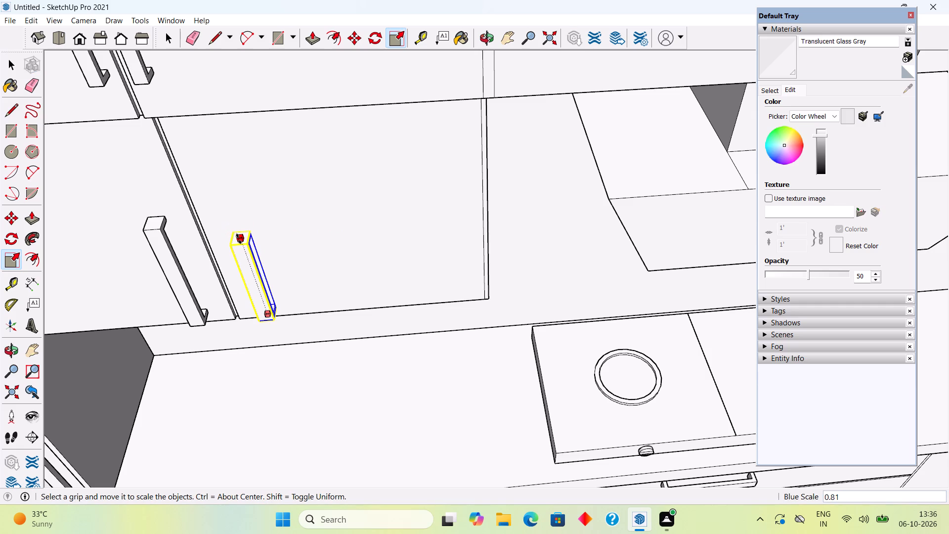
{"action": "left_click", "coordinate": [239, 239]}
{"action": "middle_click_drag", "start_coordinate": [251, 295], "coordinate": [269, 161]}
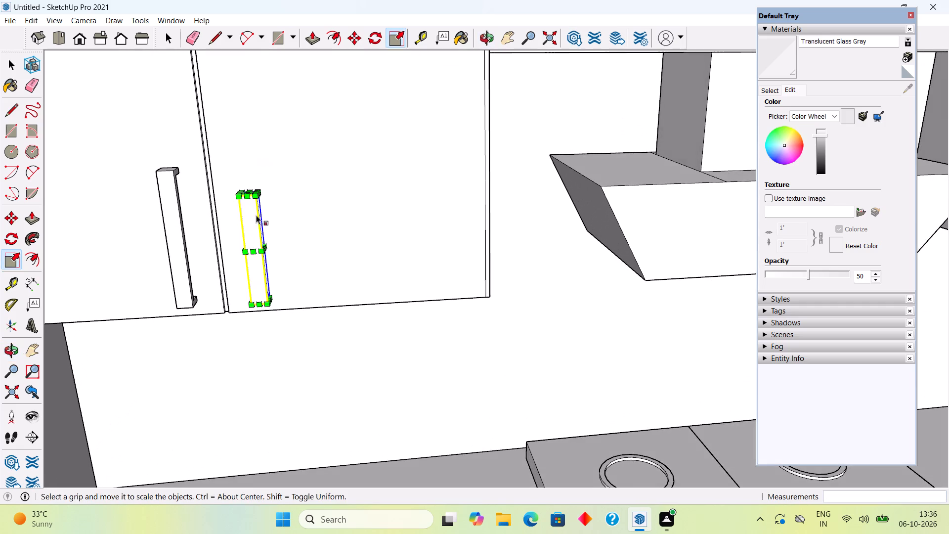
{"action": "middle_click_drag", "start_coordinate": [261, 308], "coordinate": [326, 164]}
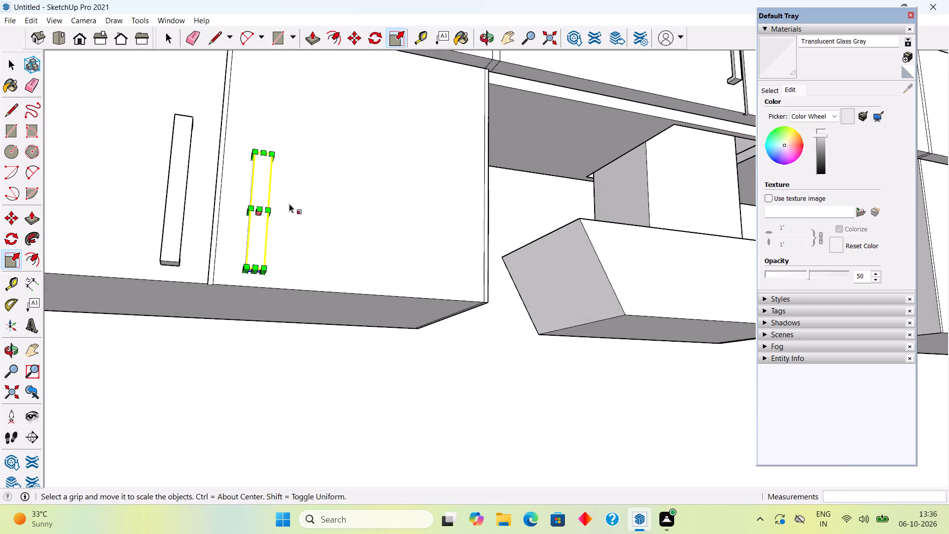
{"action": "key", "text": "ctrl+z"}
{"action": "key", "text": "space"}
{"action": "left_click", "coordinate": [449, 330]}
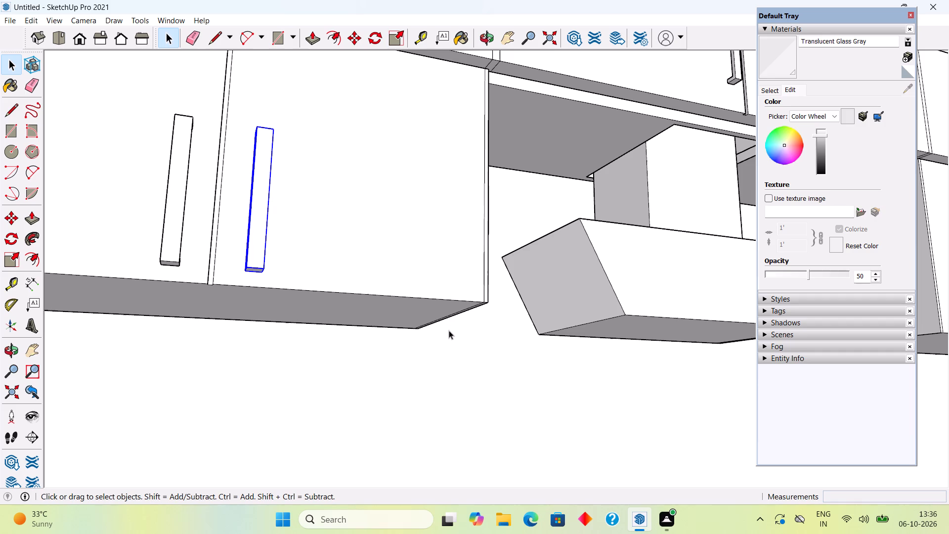
Select the whole bar handle on the left door of the same cabinet beside the hood and make it a group.
{"action": "scroll", "coordinate": [266, 263], "scroll_direction": "up", "scroll_amount": 5}
{"action": "scroll", "coordinate": [251, 224], "scroll_direction": "down", "scroll_amount": 15}
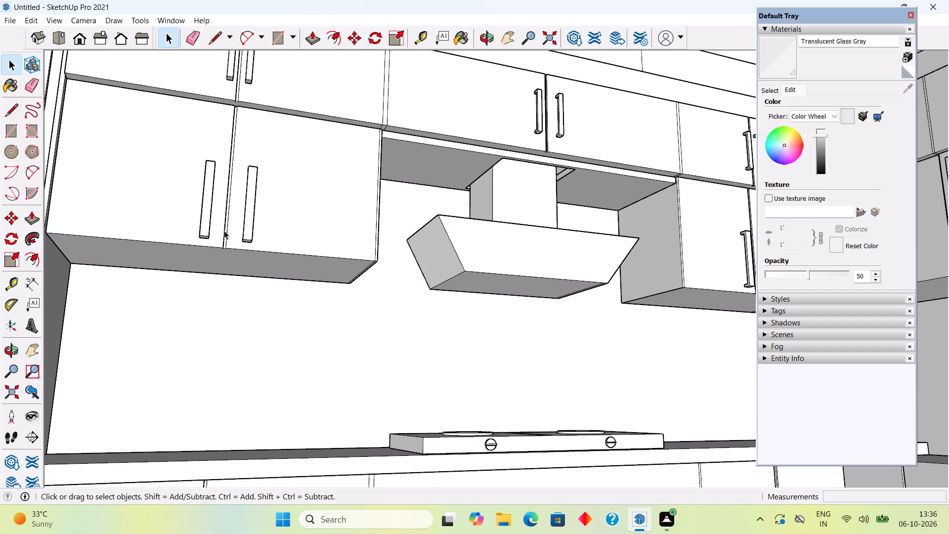
{"action": "middle_click_drag", "start_coordinate": [177, 212], "coordinate": [337, 278]}
{"action": "scroll", "coordinate": [346, 273], "scroll_direction": "up", "scroll_amount": 4}
{"action": "left_click", "coordinate": [356, 262]}
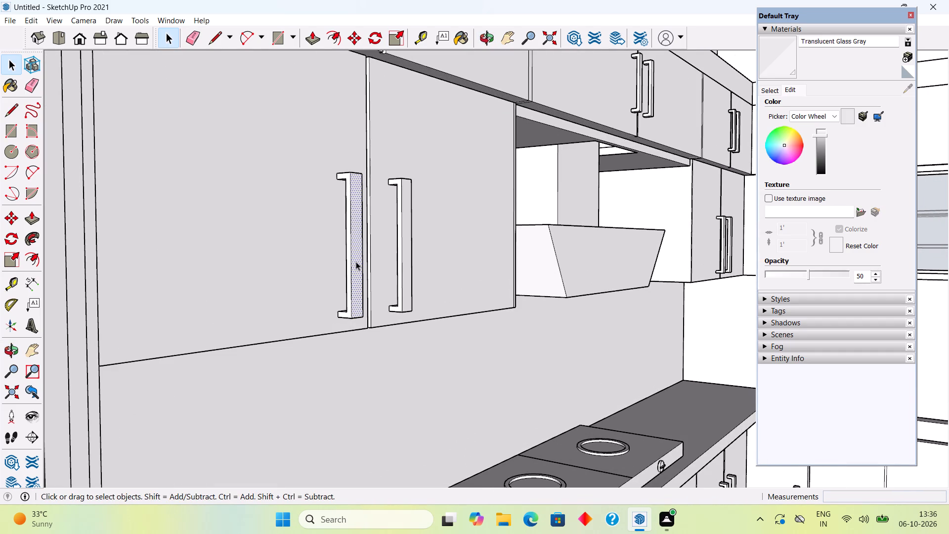
{"action": "scroll", "coordinate": [356, 263], "scroll_direction": "up", "scroll_amount": 2}
{"action": "triple_click", "coordinate": [357, 261]}
{"action": "right_click", "coordinate": [358, 259]}
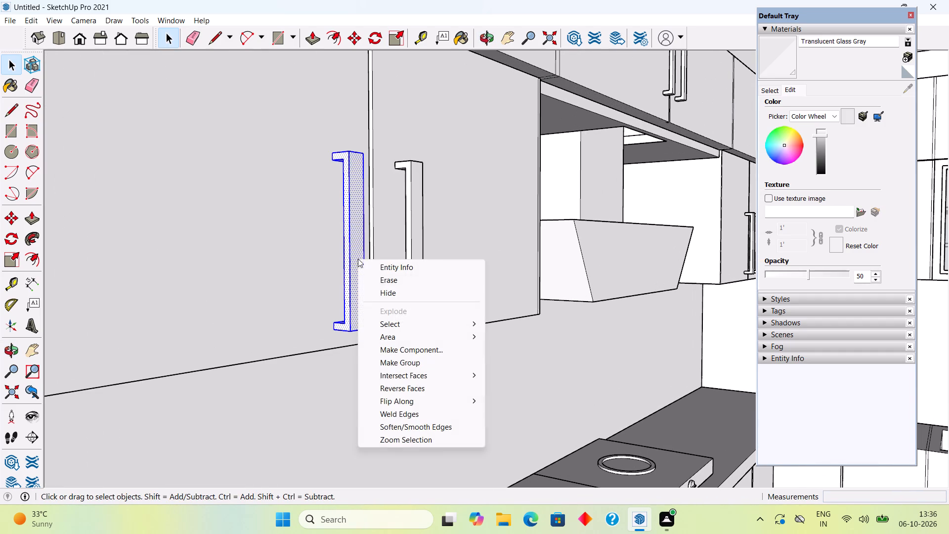
{"action": "left_click", "coordinate": [402, 364]}
Inside the left door's handle group, push the handle's side face in 0.2" to make the bar narrower.
{"action": "scroll", "coordinate": [343, 286], "scroll_direction": "up", "scroll_amount": 1}
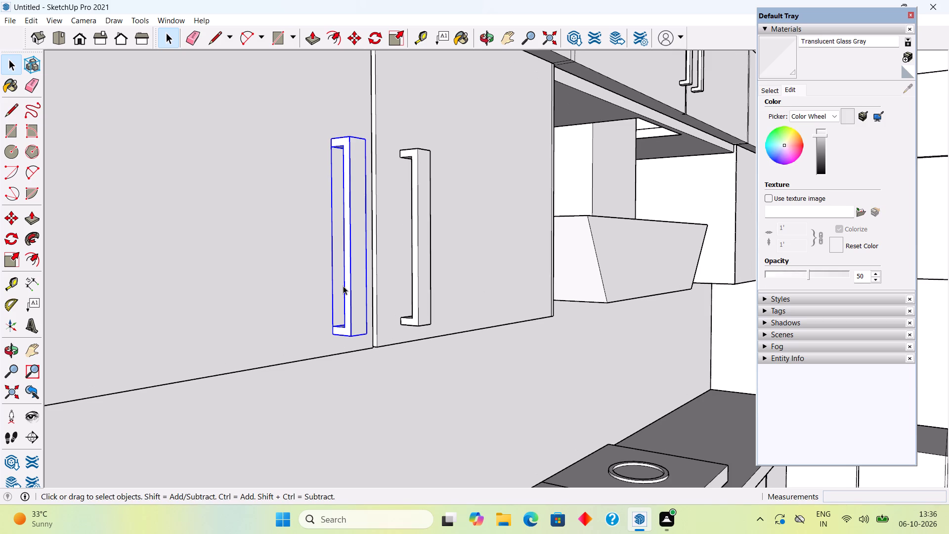
{"action": "triple_click", "coordinate": [346, 285]}
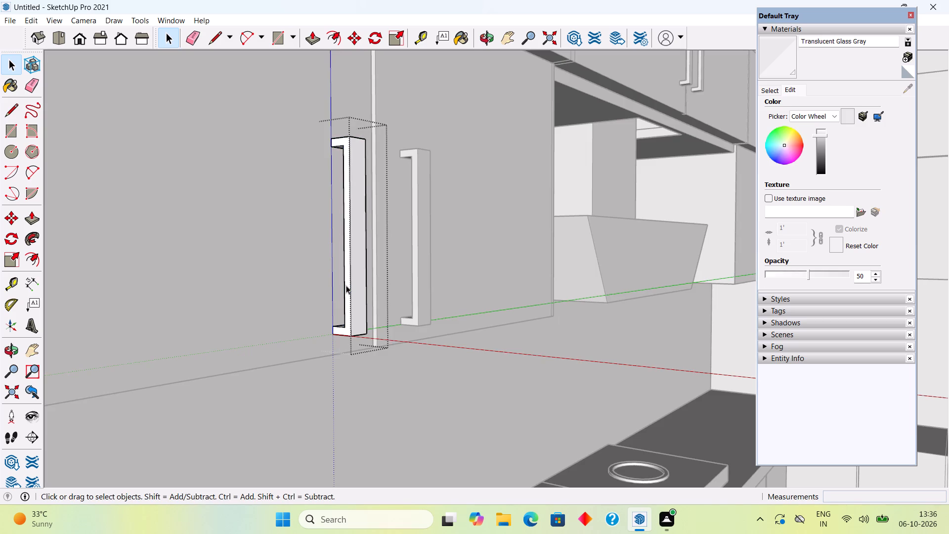
{"action": "scroll", "coordinate": [356, 276], "scroll_direction": "up", "scroll_amount": 1}
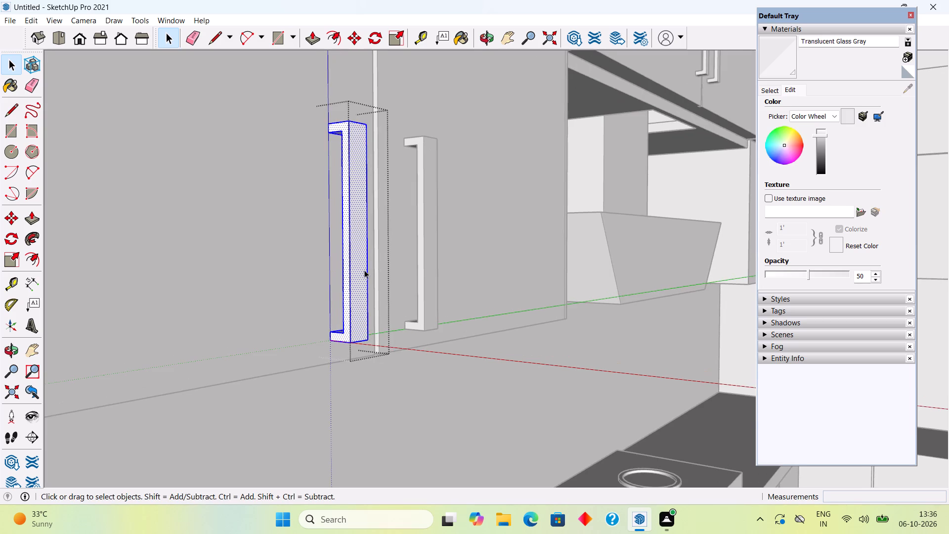
{"action": "middle_click_drag", "start_coordinate": [365, 267], "coordinate": [137, 309]}
{"action": "middle_click_drag", "start_coordinate": [368, 254], "coordinate": [211, 256]}
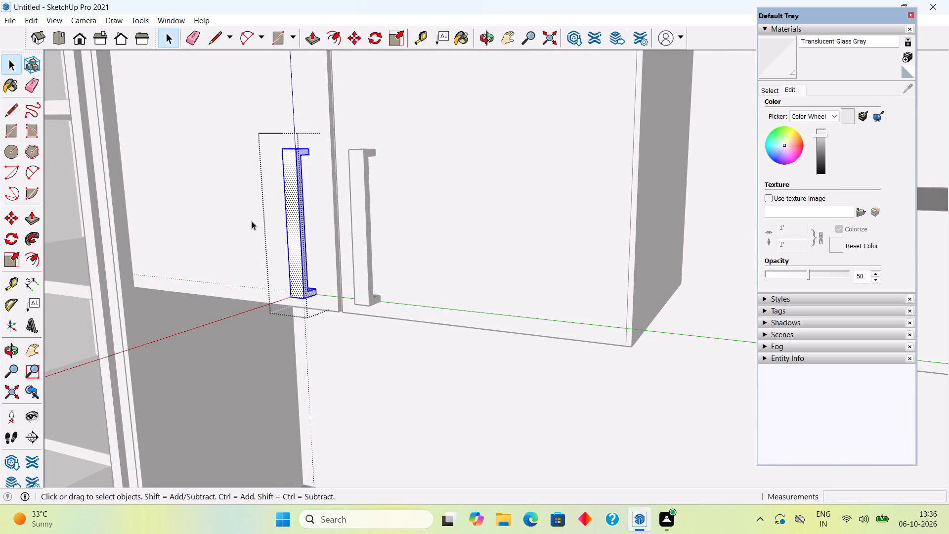
{"action": "scroll", "coordinate": [260, 216], "scroll_direction": "up", "scroll_amount": 6}
{"action": "middle_click_drag", "start_coordinate": [355, 231], "coordinate": [245, 254]}
{"action": "scroll", "coordinate": [338, 215], "scroll_direction": "up", "scroll_amount": 1}
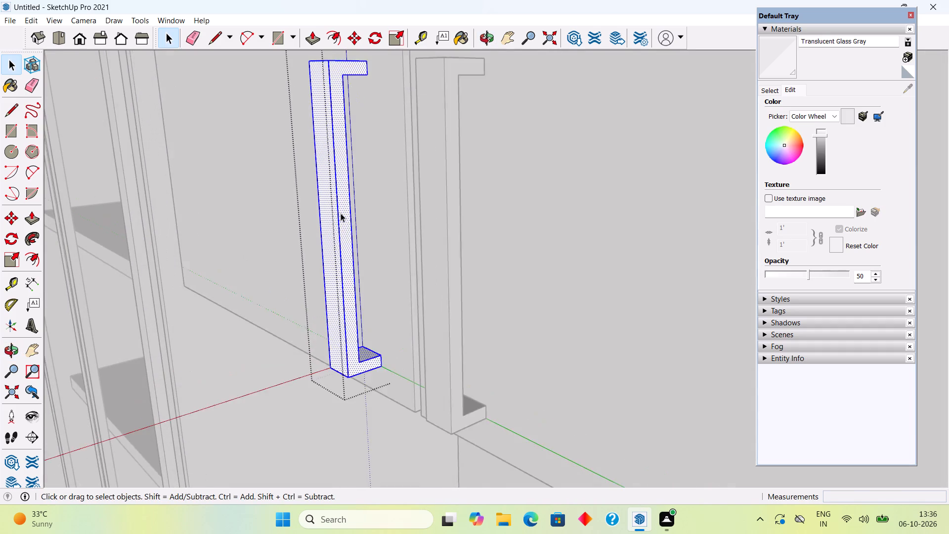
{"action": "scroll", "coordinate": [341, 213], "scroll_direction": "up", "scroll_amount": 3}
{"action": "left_click", "coordinate": [341, 213]}
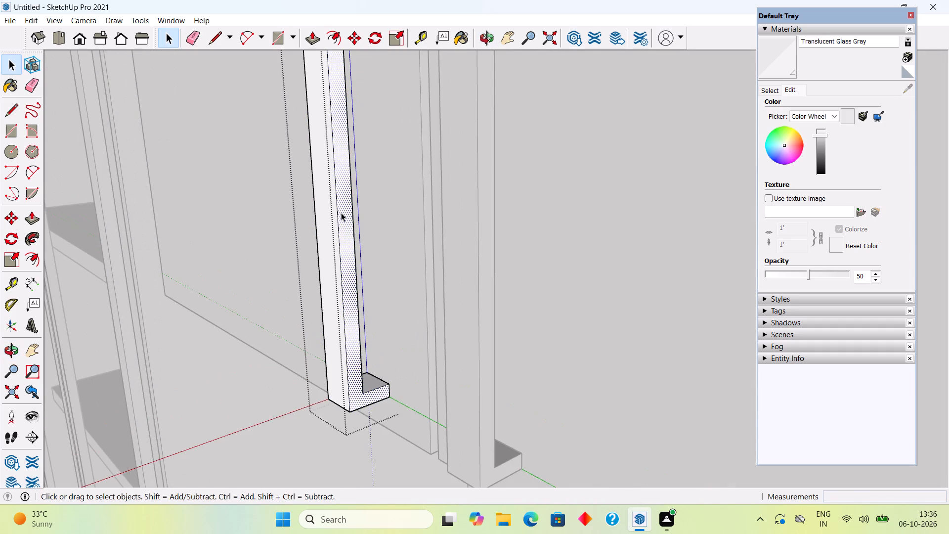
{"action": "key", "text": "p"}
{"action": "left_click", "coordinate": [341, 213]}
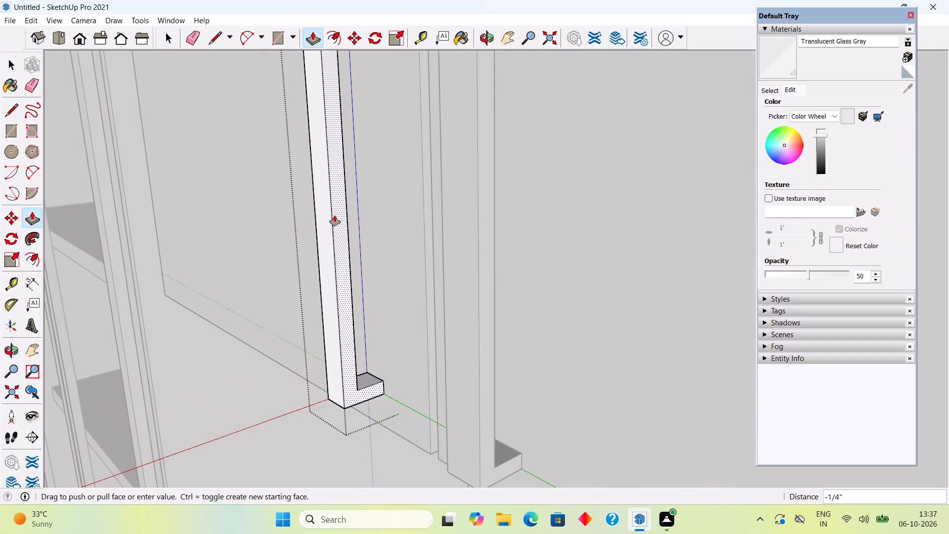
{"action": "type", "text": ".2\""}
{"action": "key", "text": "Return"}
{"action": "scroll", "coordinate": [335, 216], "scroll_direction": "up", "scroll_amount": 4}
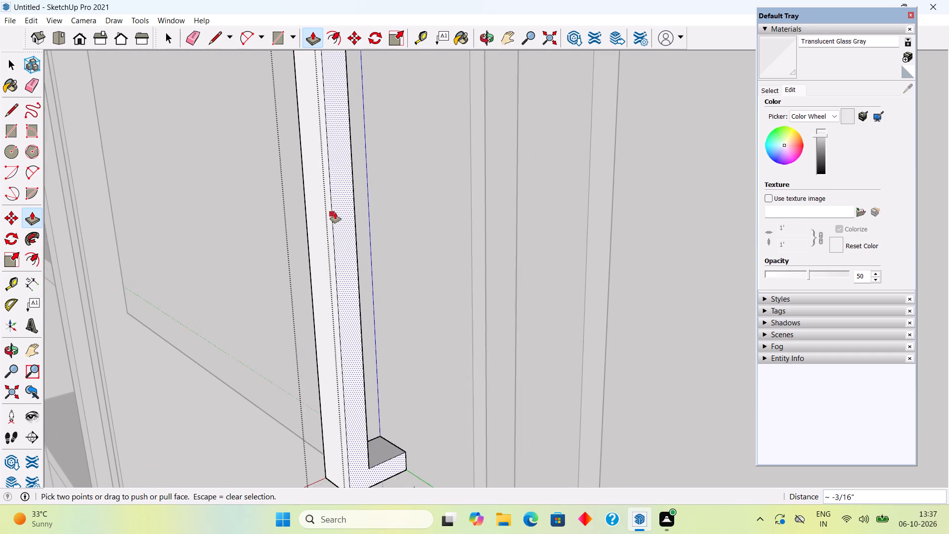
Push the left door handle's side face in a further 0.3" to slim the bar.
{"action": "left_click", "coordinate": [338, 215]}
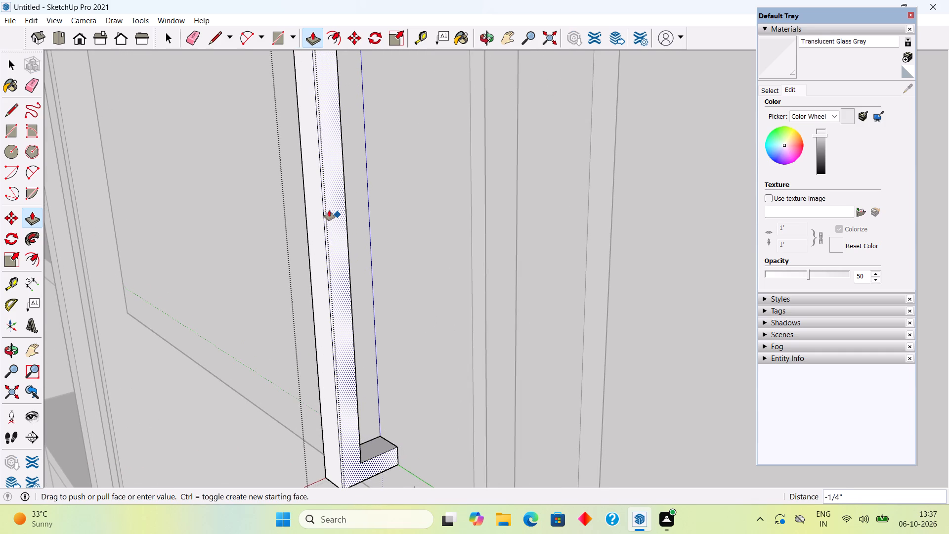
{"action": "type", "text": ".3\""}
{"action": "key", "text": "Return"}
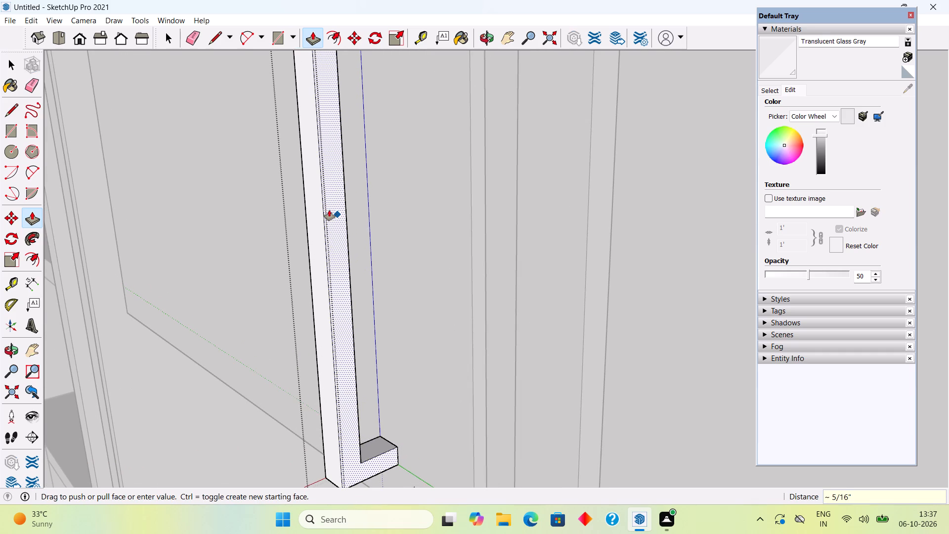
{"action": "scroll", "coordinate": [335, 223], "scroll_direction": "down", "scroll_amount": 13}
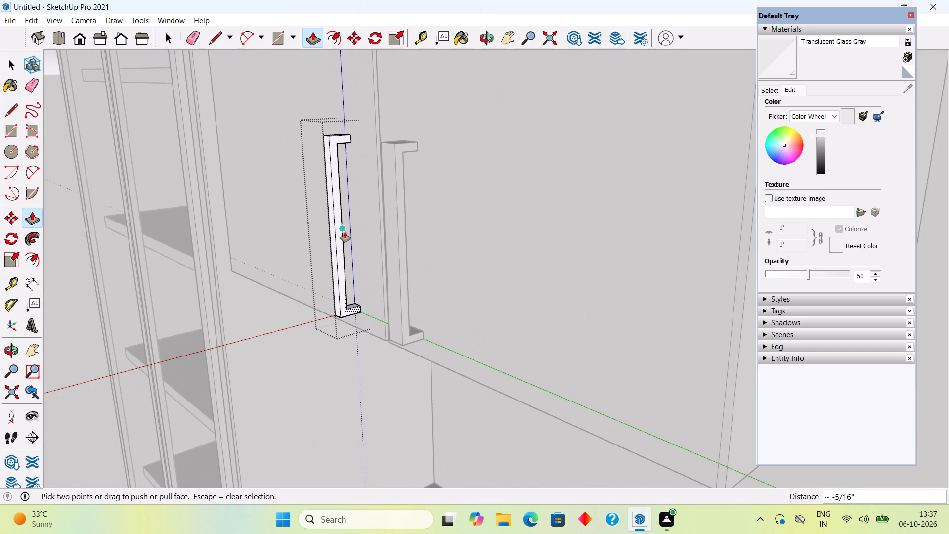
{"action": "key", "text": "space"}
Select all of the slimmed left handle's geometry and scale it vertically by a factor of 1.
{"action": "middle_click_drag", "start_coordinate": [360, 241], "coordinate": [584, 259]}
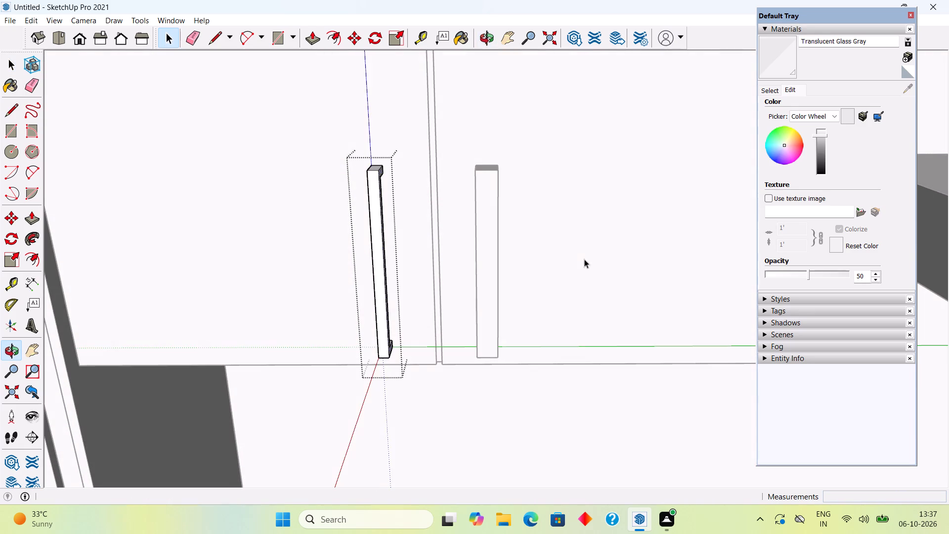
{"action": "scroll", "coordinate": [338, 160], "scroll_direction": "up", "scroll_amount": 4}
{"action": "left_click", "coordinate": [397, 215]}
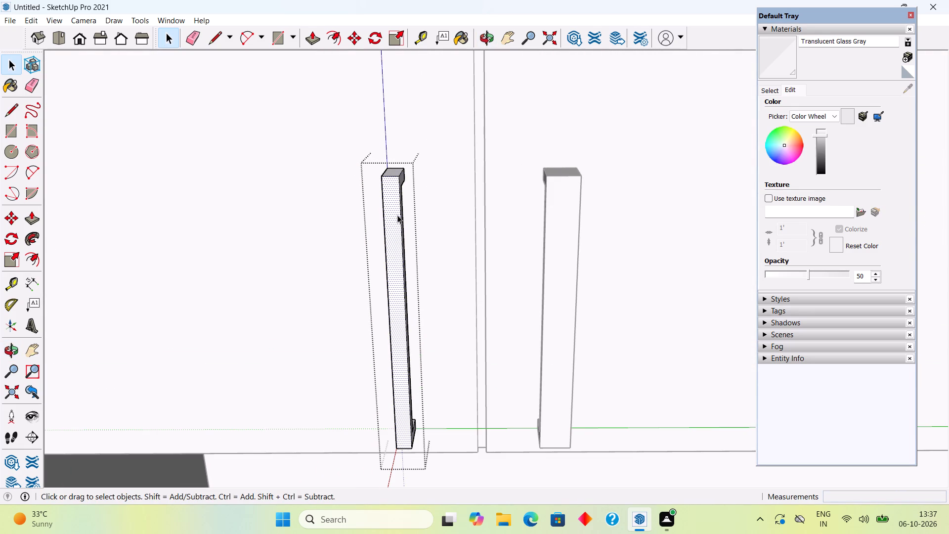
{"action": "left_click", "coordinate": [397, 215]}
{"action": "double_click", "coordinate": [397, 215]}
{"action": "key", "text": "s"}
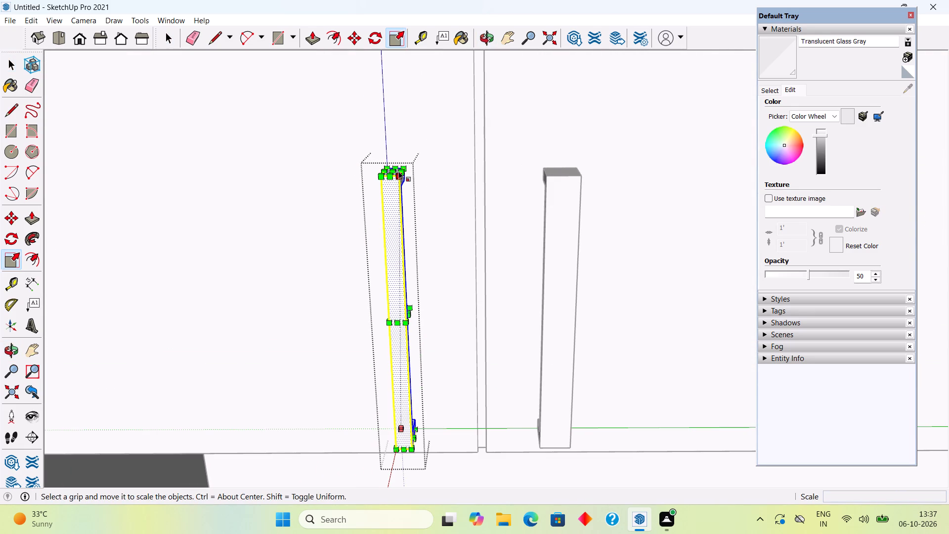
{"action": "scroll", "coordinate": [413, 298], "scroll_direction": "down", "scroll_amount": 3}
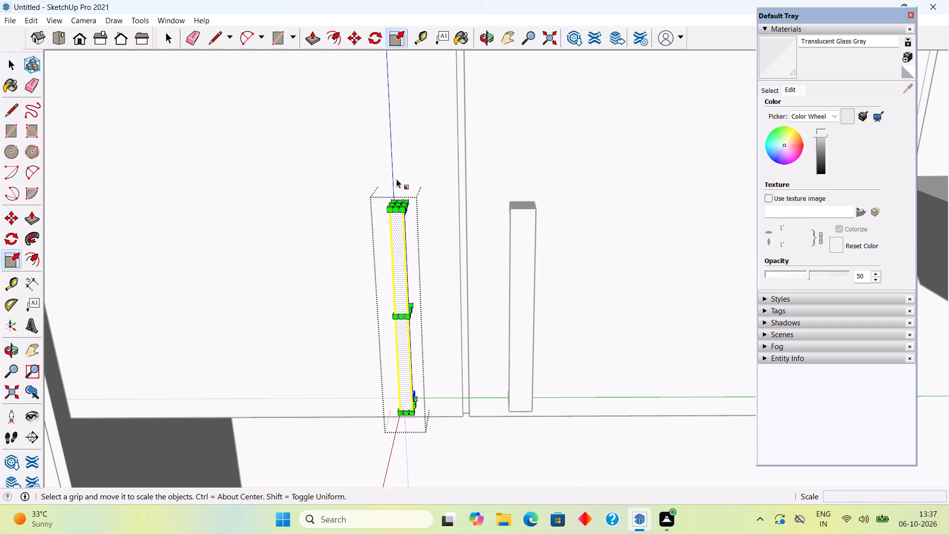
{"action": "scroll", "coordinate": [397, 179], "scroll_direction": "up", "scroll_amount": 5}
{"action": "left_click", "coordinate": [396, 222]}
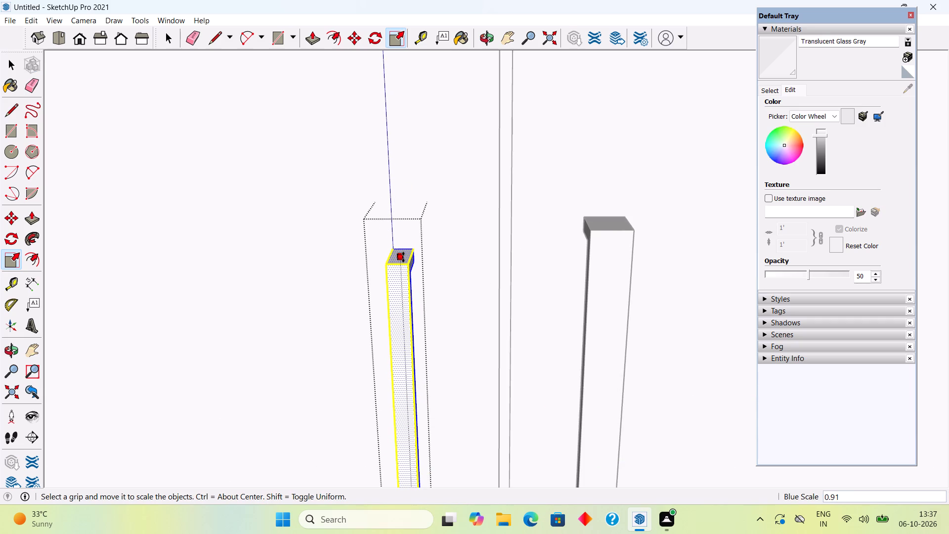
{"action": "key", "text": "period"}
{"action": "key", "text": "BackSpace"}
{"action": "key", "text": "1"}
{"action": "key", "text": "Return"}
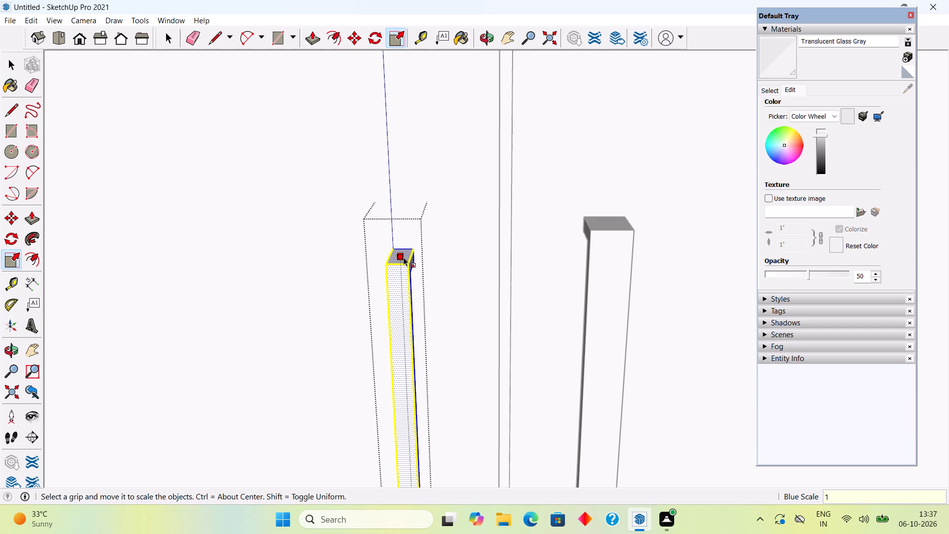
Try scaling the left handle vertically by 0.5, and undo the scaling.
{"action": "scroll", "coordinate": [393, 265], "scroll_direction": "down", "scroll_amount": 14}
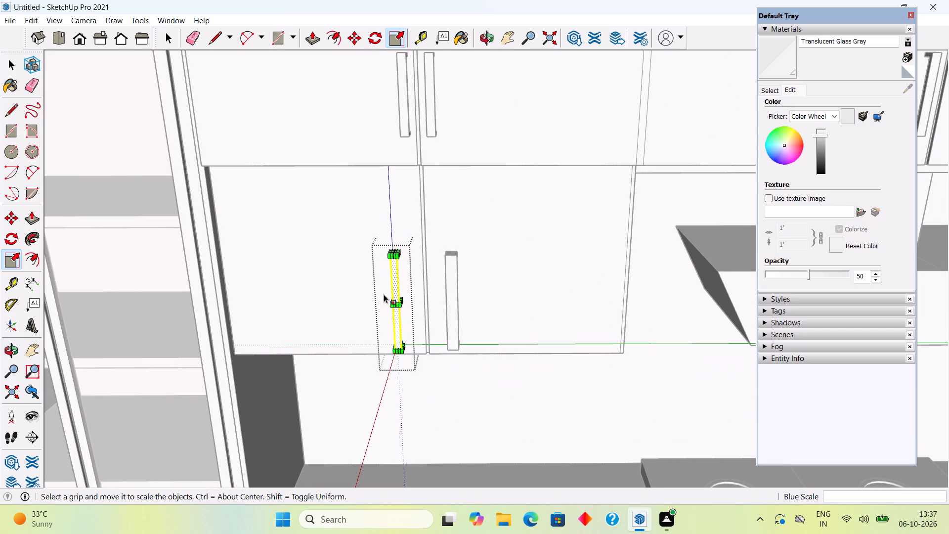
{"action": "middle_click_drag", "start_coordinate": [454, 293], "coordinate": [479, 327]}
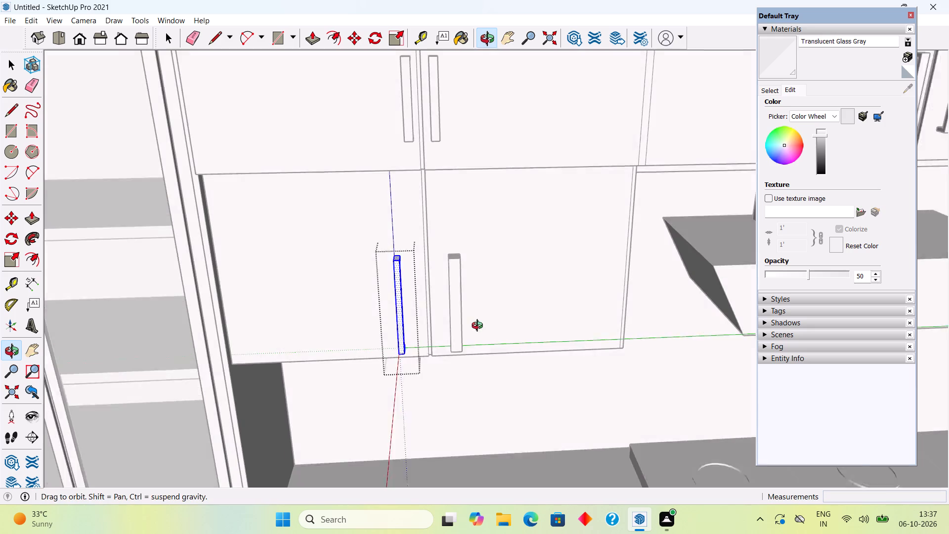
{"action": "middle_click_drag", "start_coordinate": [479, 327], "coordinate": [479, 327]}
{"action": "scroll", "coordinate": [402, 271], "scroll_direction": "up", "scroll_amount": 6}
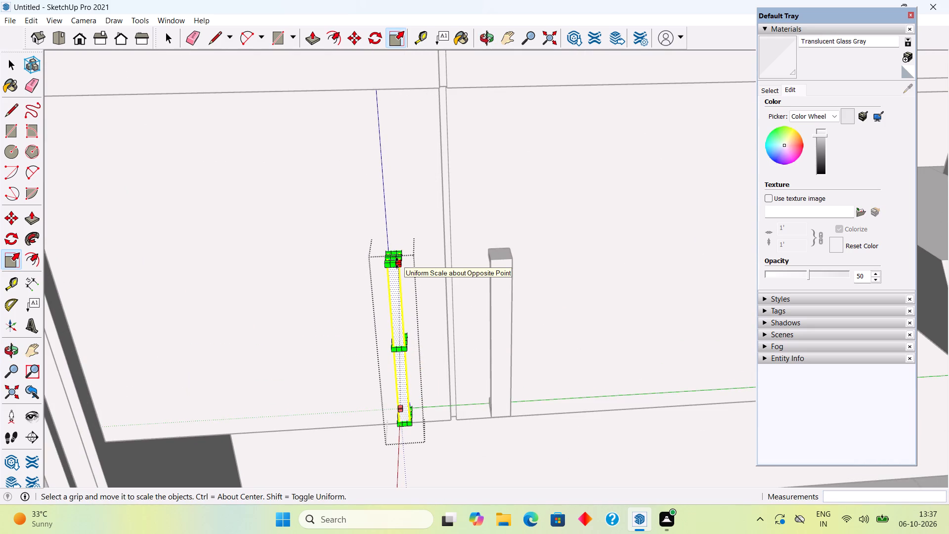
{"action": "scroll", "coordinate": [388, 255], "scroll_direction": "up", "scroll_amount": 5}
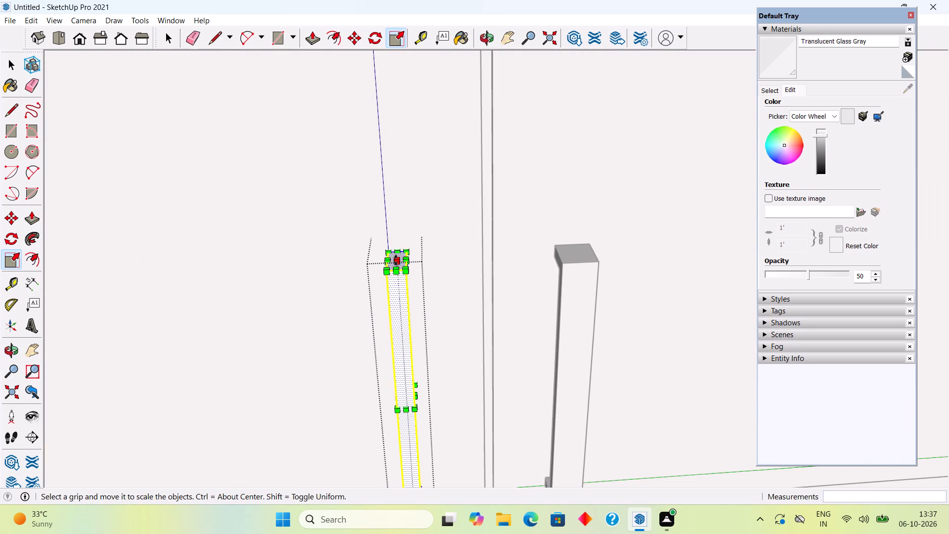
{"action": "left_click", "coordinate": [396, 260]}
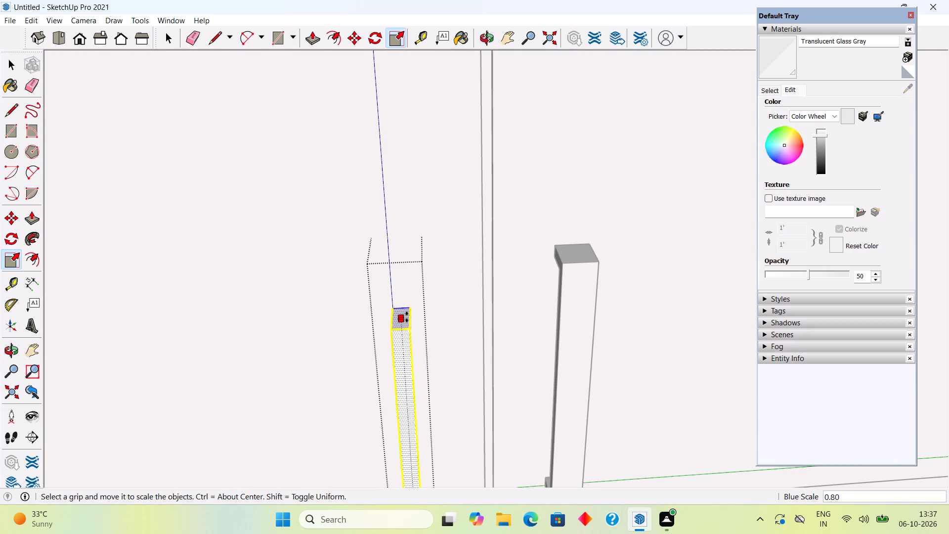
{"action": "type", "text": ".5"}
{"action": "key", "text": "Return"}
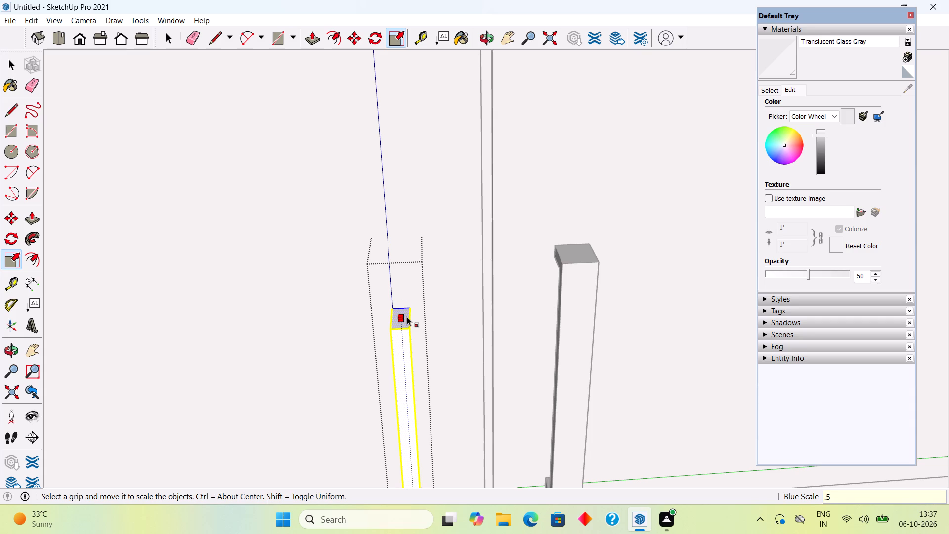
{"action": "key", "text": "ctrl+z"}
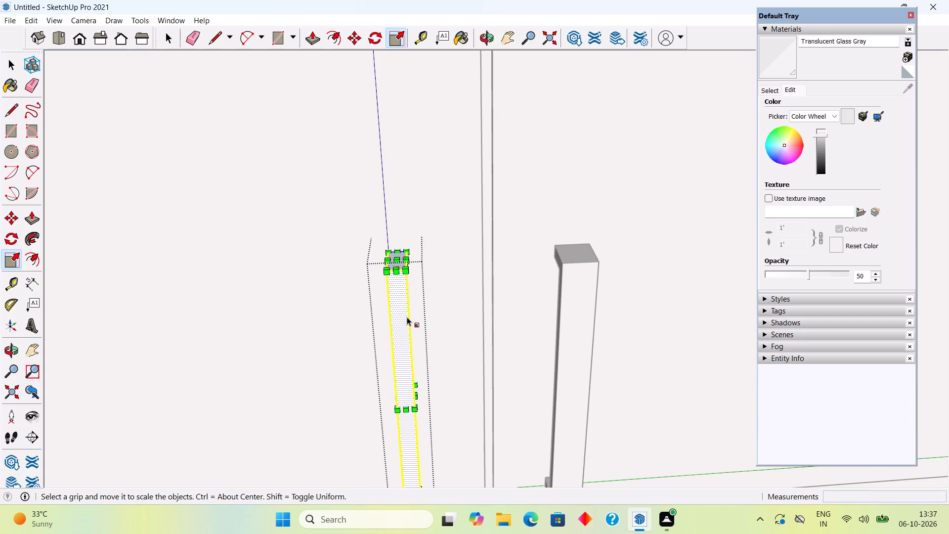
Scale the left handle vertically by 0.8 and close its group.
{"action": "type", "text": ".8"}
{"action": "key", "text": "Return"}
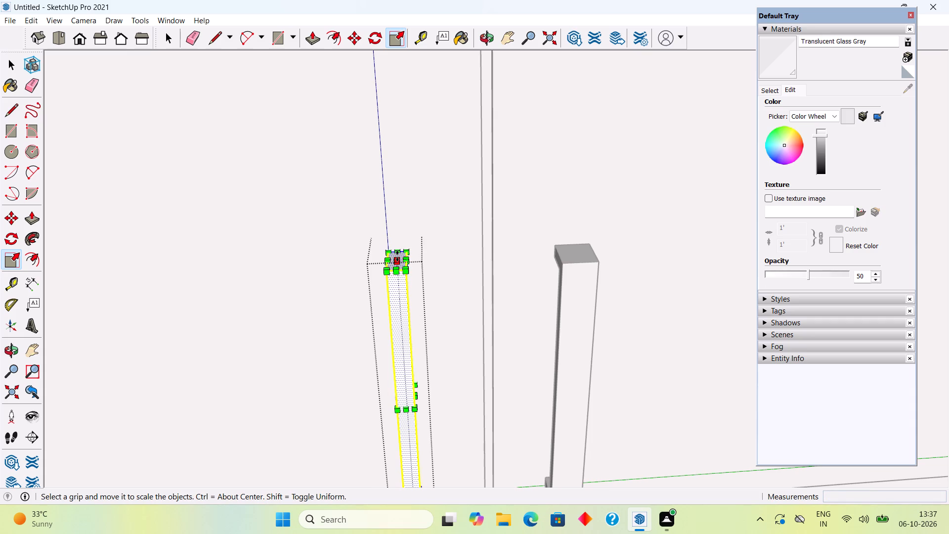
{"action": "left_click", "coordinate": [397, 257]}
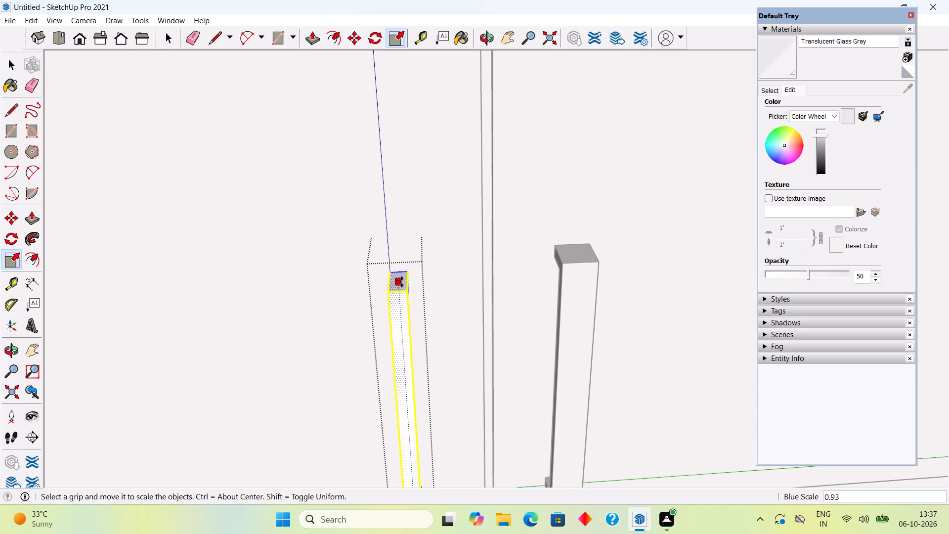
{"action": "type", "text": ".8"}
{"action": "key", "text": "Return"}
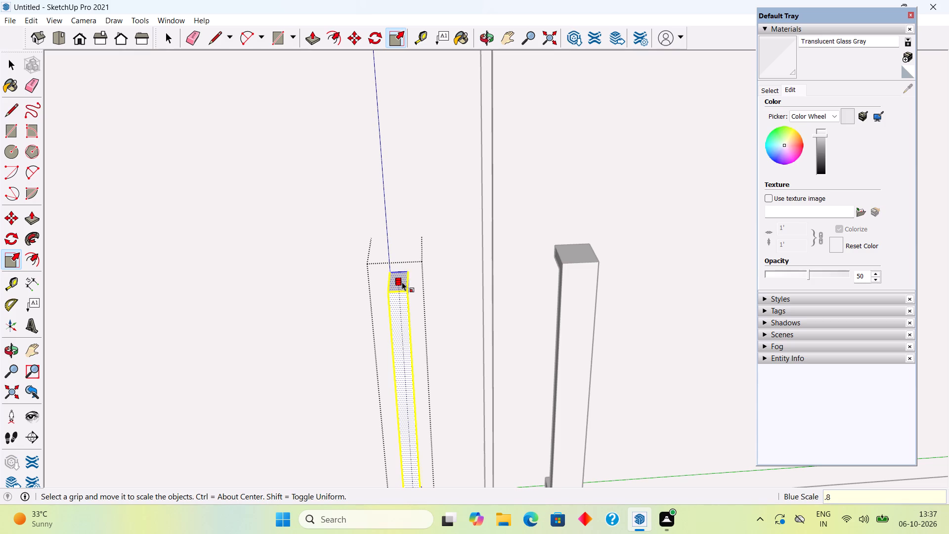
{"action": "scroll", "coordinate": [399, 283], "scroll_direction": "down", "scroll_amount": 7}
{"action": "key", "text": "space"}
{"action": "middle_click_drag", "start_coordinate": [443, 311], "coordinate": [405, 114]}
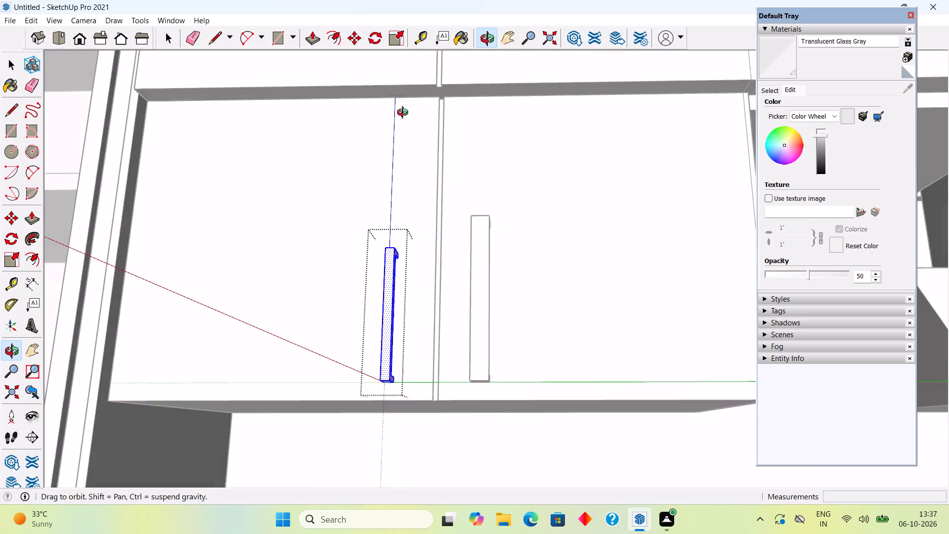
{"action": "middle_click_drag", "start_coordinate": [405, 114], "coordinate": [389, 233]}
{"action": "scroll", "coordinate": [389, 233], "scroll_direction": "down", "scroll_amount": 3}
{"action": "left_click", "coordinate": [451, 293]}
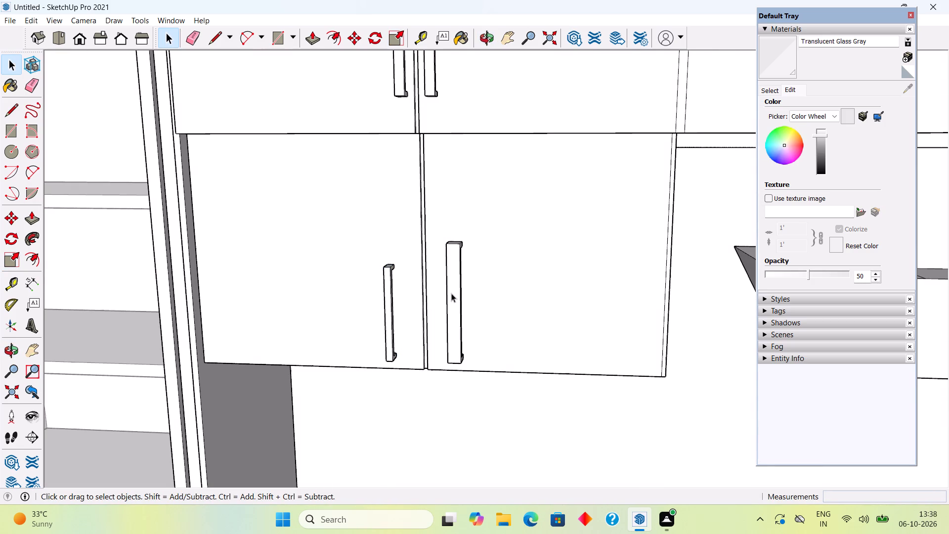
Delete the wider handles on the adjacent right door and on both lower doors of the wall cabinet across the hood.
{"action": "left_click", "coordinate": [451, 293]}
{"action": "scroll", "coordinate": [451, 293], "scroll_direction": "down", "scroll_amount": 14}
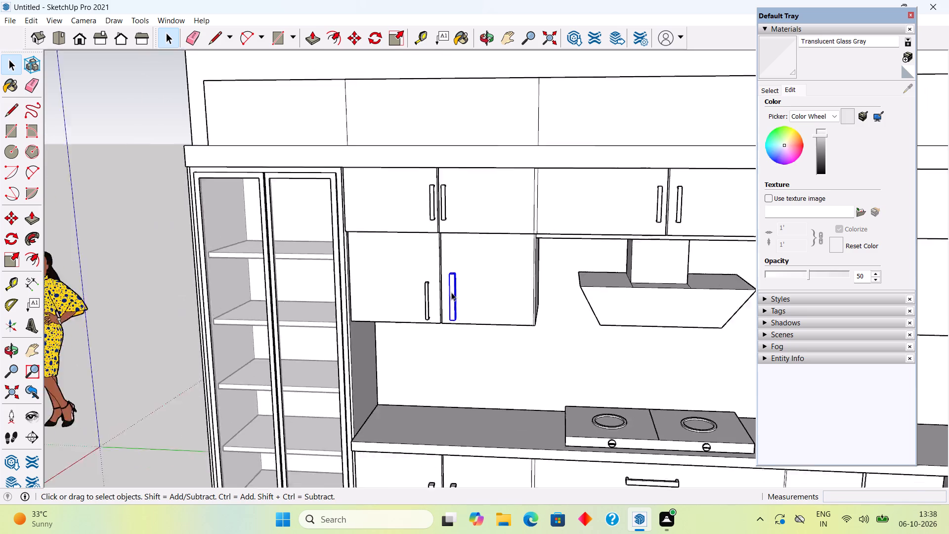
{"action": "scroll", "coordinate": [451, 292], "scroll_direction": "down", "scroll_amount": 7}
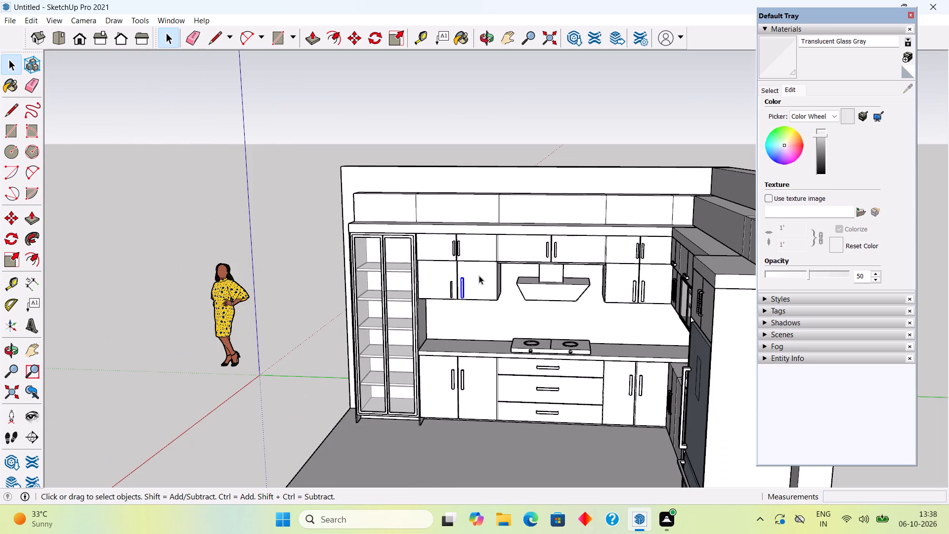
{"action": "key", "text": "Delete"}
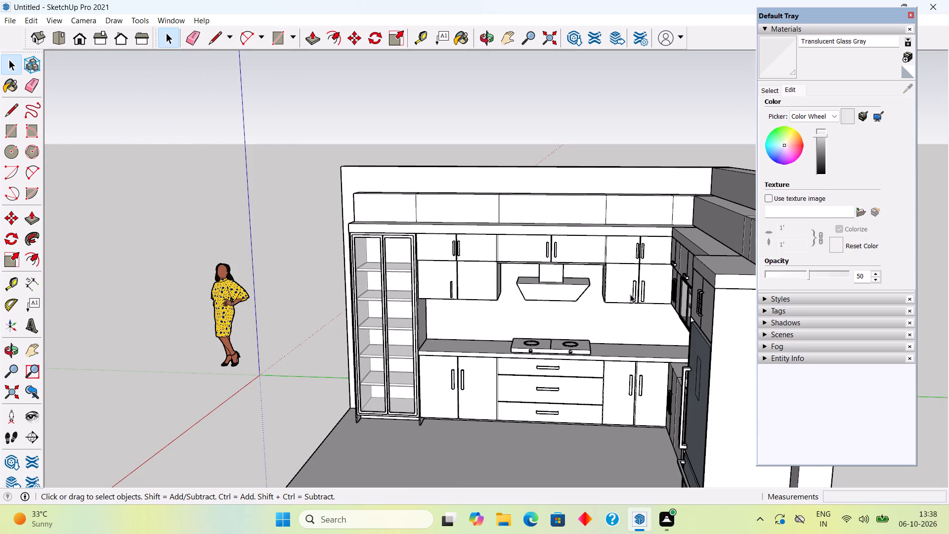
{"action": "triple_click", "coordinate": [633, 294]}
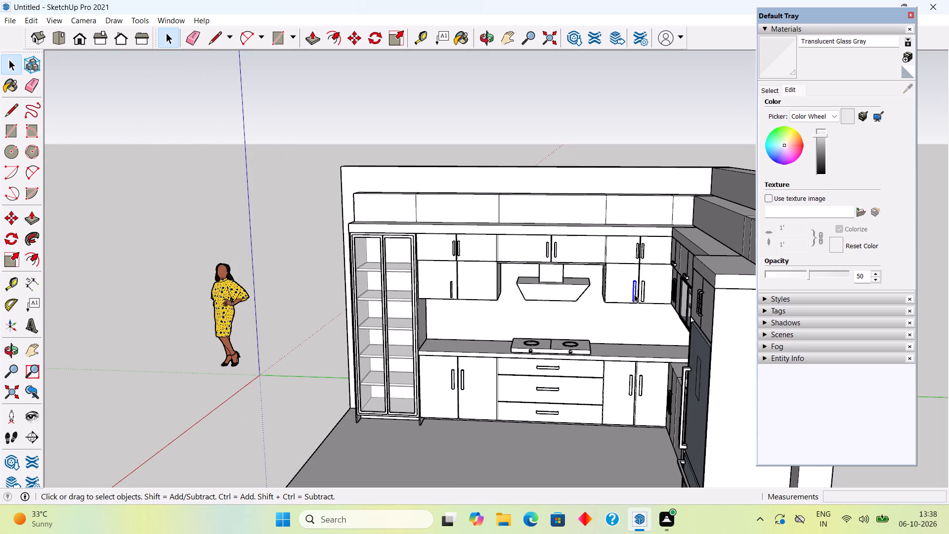
{"action": "key", "text": "Delete"}
{"action": "triple_click", "coordinate": [643, 294]}
{"action": "key", "text": "Delete"}
Copy the slim handle horizontally about 4 13/16" onto the right door of the cabinet beside the glass unit.
{"action": "scroll", "coordinate": [460, 288], "scroll_direction": "up", "scroll_amount": 9}
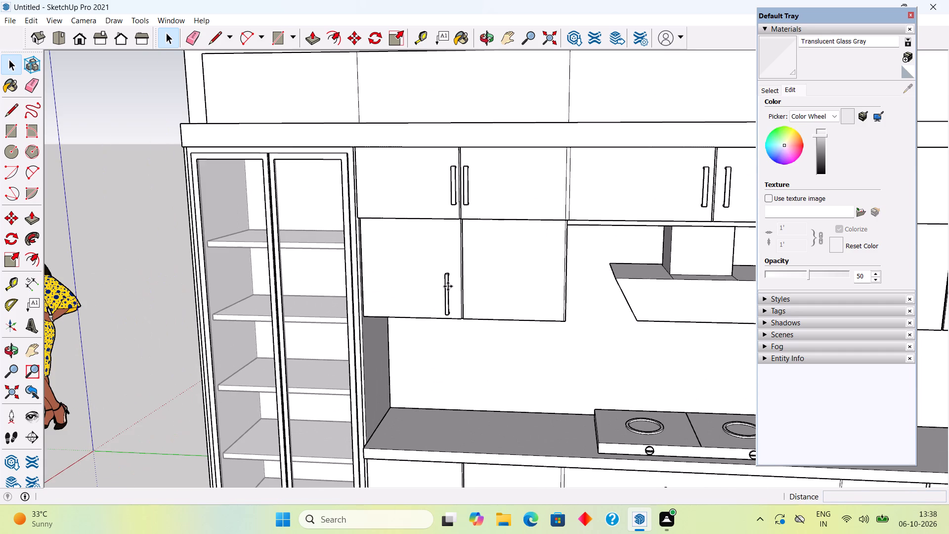
{"action": "key", "text": "m"}
{"action": "left_click", "coordinate": [448, 286]}
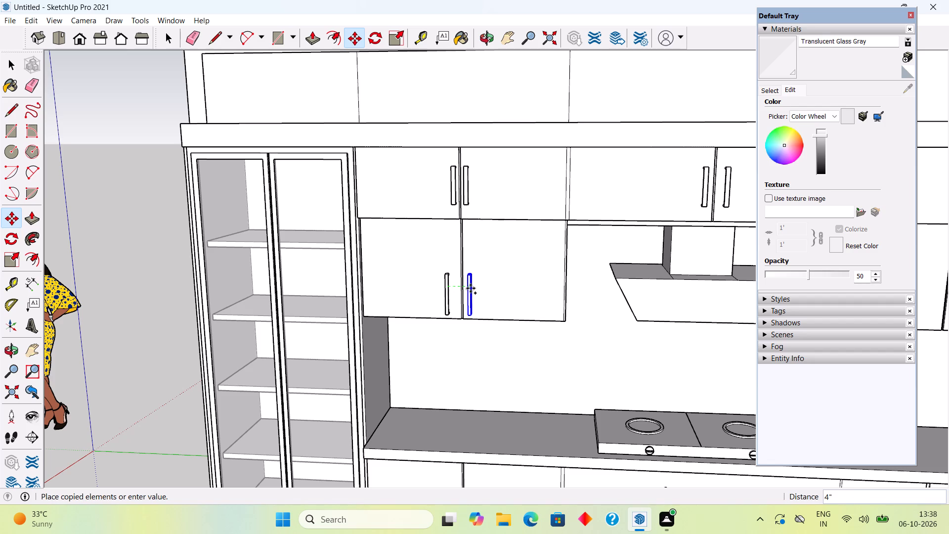
{"action": "left_click", "coordinate": [475, 291]}
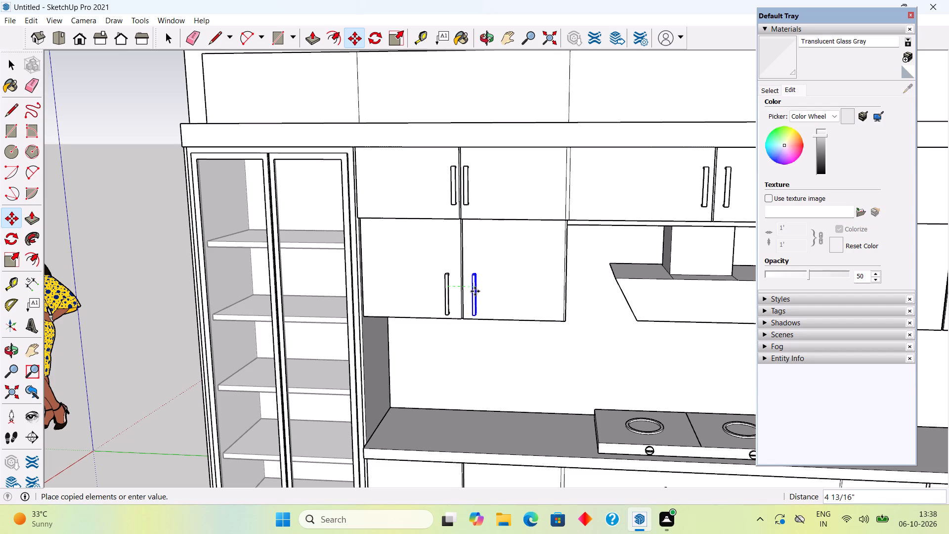
Copy the slim handle horizontally about 6' 5 3/16" onto the lower left door of the wall cabinet across the hood.
{"action": "scroll", "coordinate": [475, 291], "scroll_direction": "down", "scroll_amount": 4}
{"action": "left_click", "coordinate": [475, 291]}
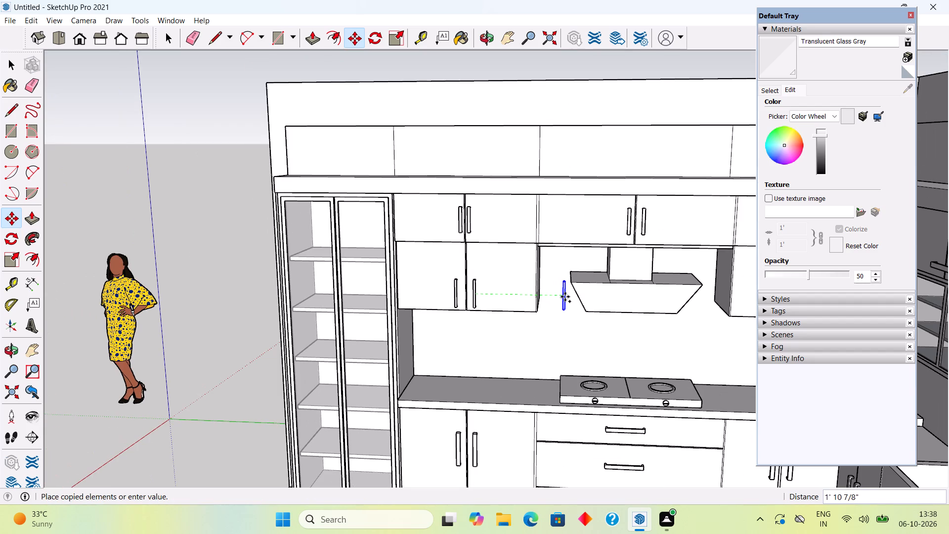
{"action": "scroll", "coordinate": [565, 296], "scroll_direction": "down", "scroll_amount": 12}
{"action": "scroll", "coordinate": [614, 301], "scroll_direction": "up", "scroll_amount": 12}
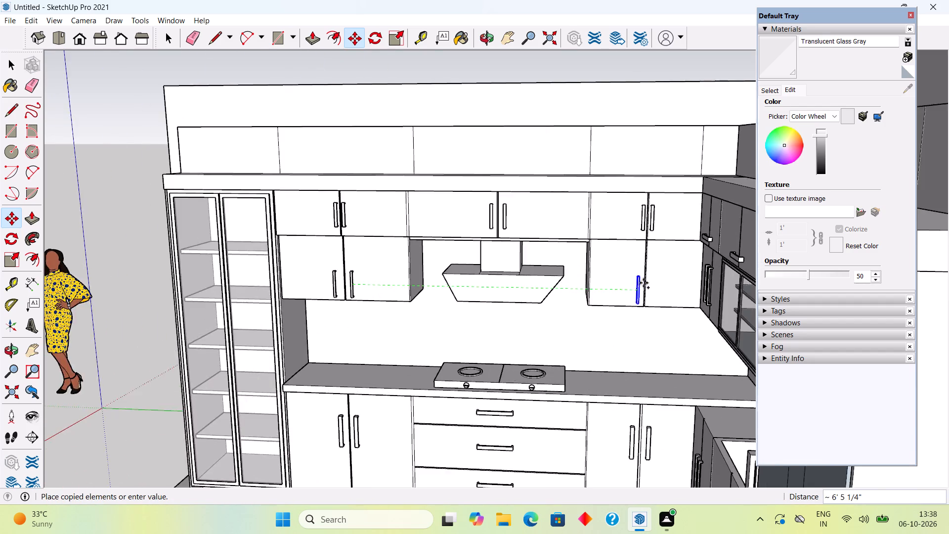
{"action": "scroll", "coordinate": [644, 283], "scroll_direction": "up", "scroll_amount": 4}
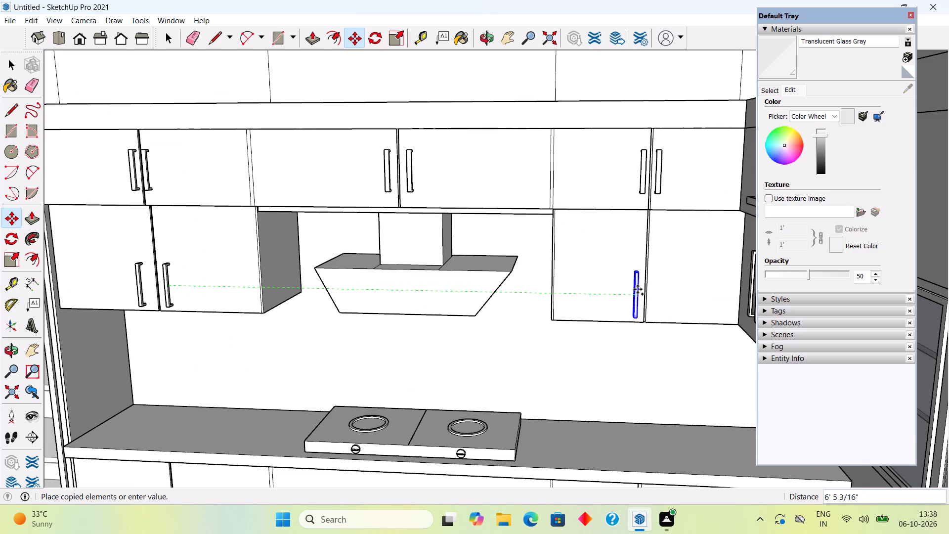
{"action": "double_click", "coordinate": [638, 289]}
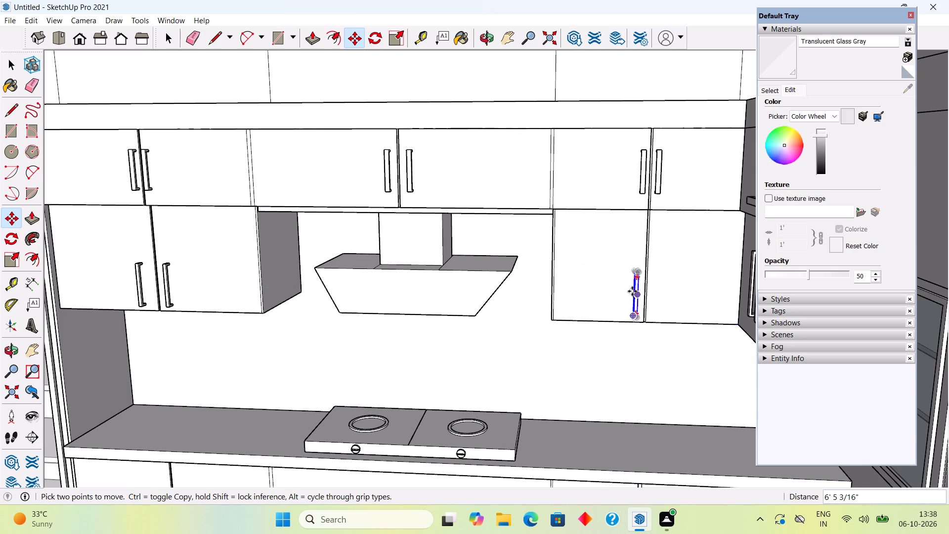
Copy that slim handle onto the adjacent lower right door of the same cabinet and clear the selection.
{"action": "left_click", "coordinate": [634, 291]}
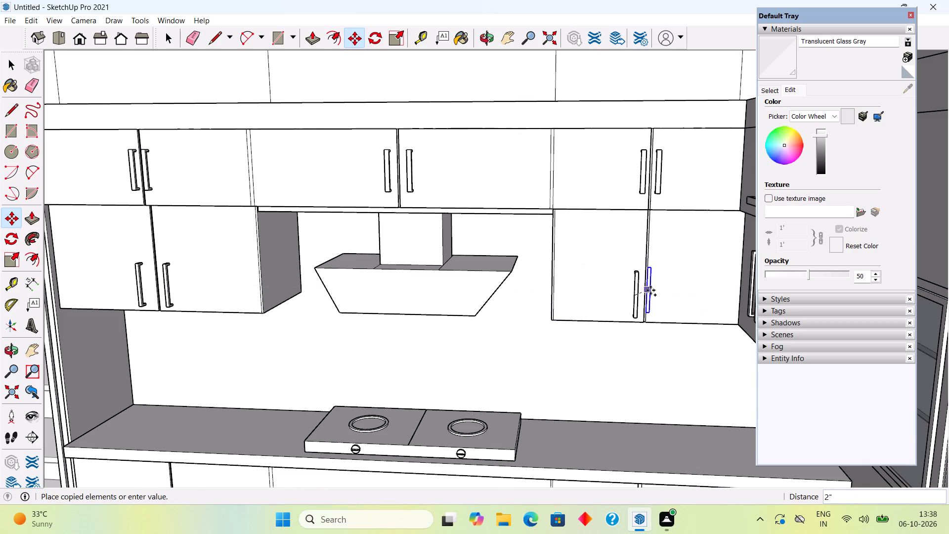
{"action": "left_click", "coordinate": [655, 292]}
{"action": "key", "text": "space"}
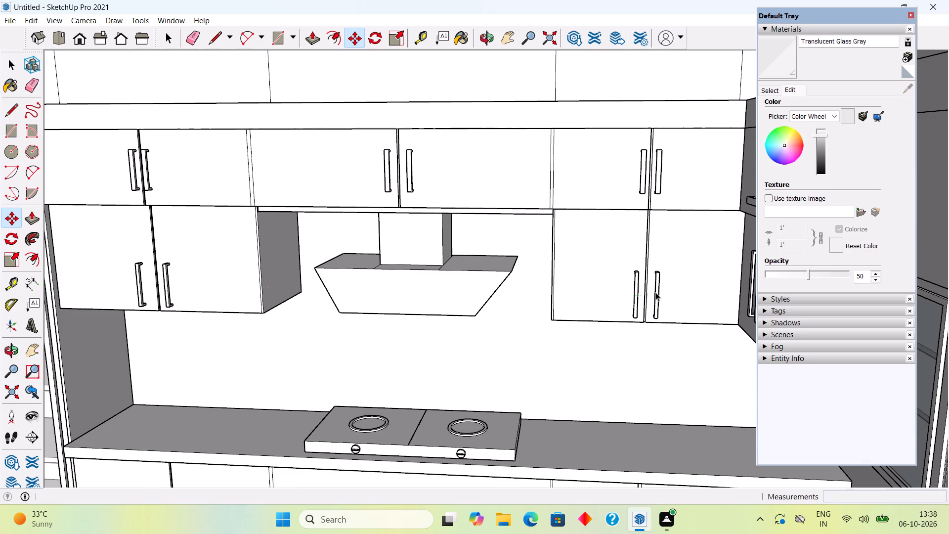
{"action": "scroll", "coordinate": [649, 291], "scroll_direction": "down", "scroll_amount": 17}
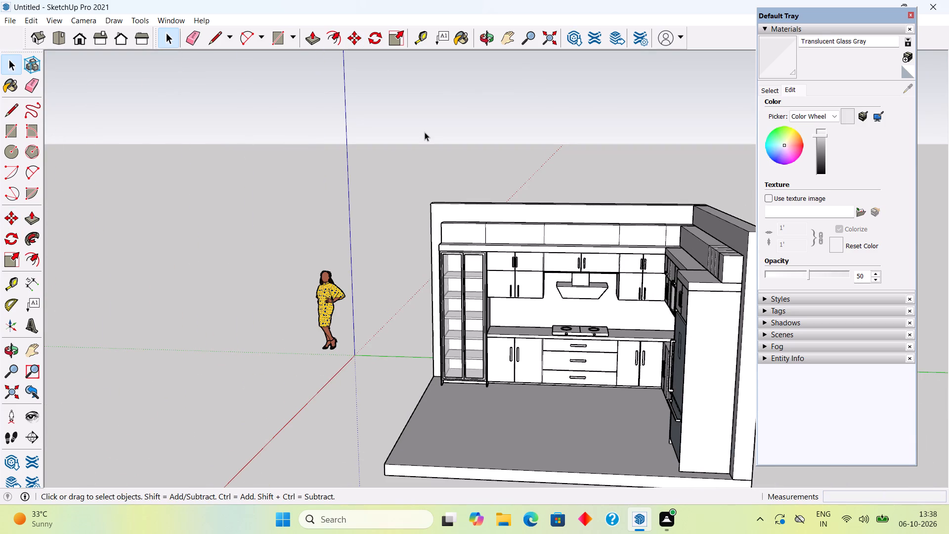
{"action": "key", "text": "space"}
{"action": "left_click", "coordinate": [425, 132]}
Scale all six handles on the hob wall's upper row of short doors vertically to about 0.70 from their top, and deselect them.
{"action": "scroll", "coordinate": [552, 334], "scroll_direction": "up", "scroll_amount": 6}
{"action": "scroll", "coordinate": [611, 339], "scroll_direction": "up", "scroll_amount": 1}
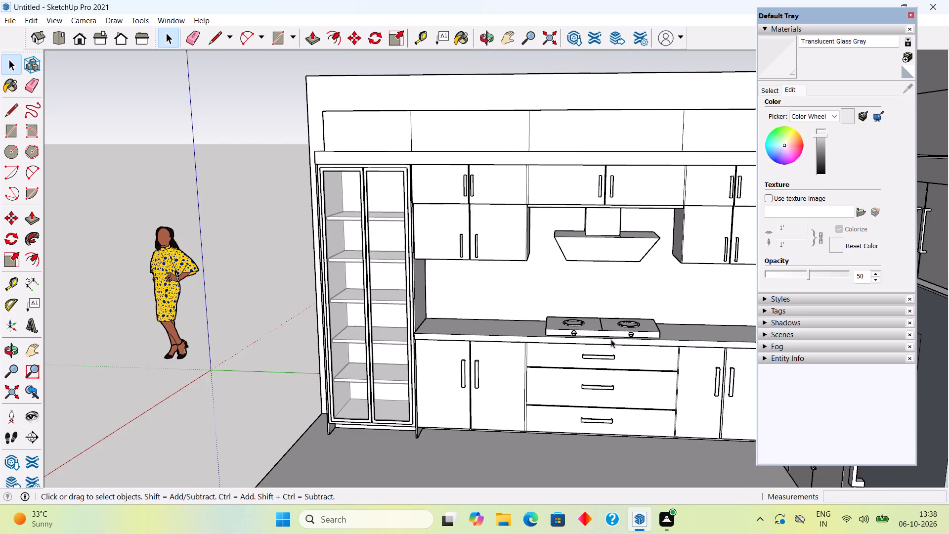
{"action": "middle_click_drag", "start_coordinate": [611, 339], "coordinate": [721, 354]}
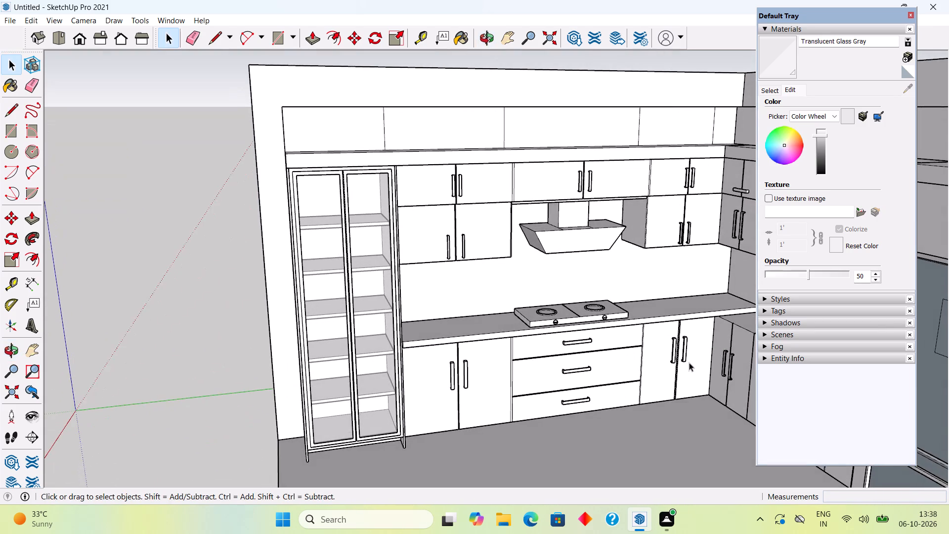
{"action": "scroll", "coordinate": [616, 300], "scroll_direction": "down", "scroll_amount": 4}
{"action": "scroll", "coordinate": [575, 227], "scroll_direction": "up", "scroll_amount": 5}
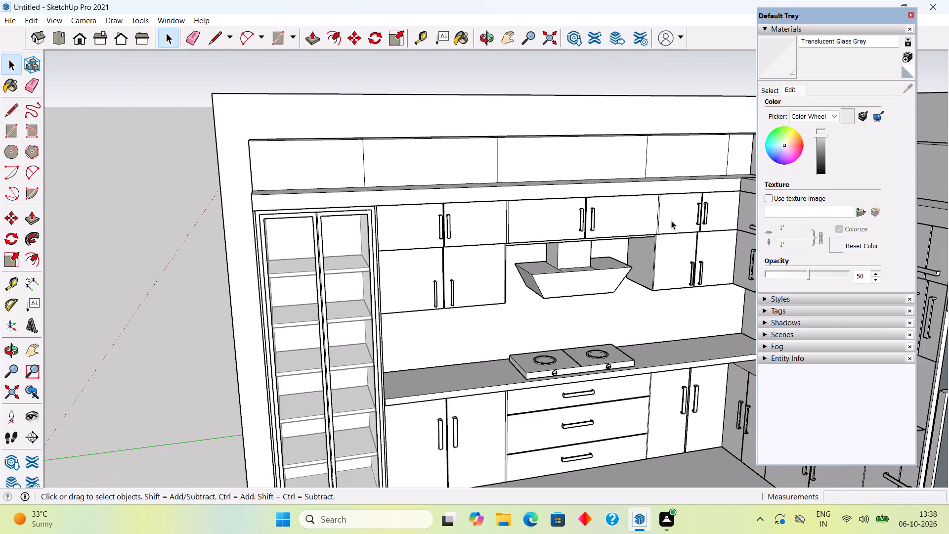
{"action": "scroll", "coordinate": [685, 216], "scroll_direction": "up", "scroll_amount": 4}
{"action": "left_click", "coordinate": [705, 216]}
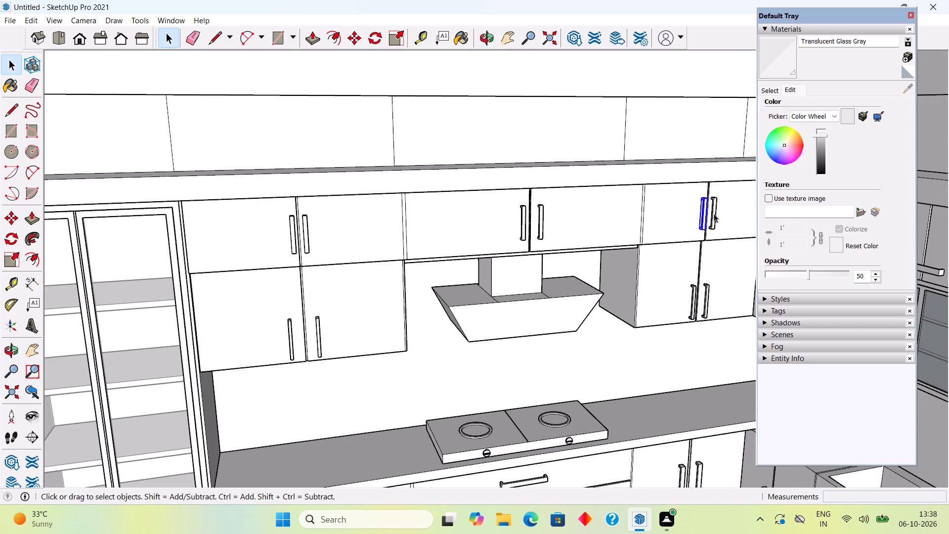
{"action": "scroll", "coordinate": [718, 215], "scroll_direction": "up", "scroll_amount": 3}
{"action": "left_click", "coordinate": [715, 217]}
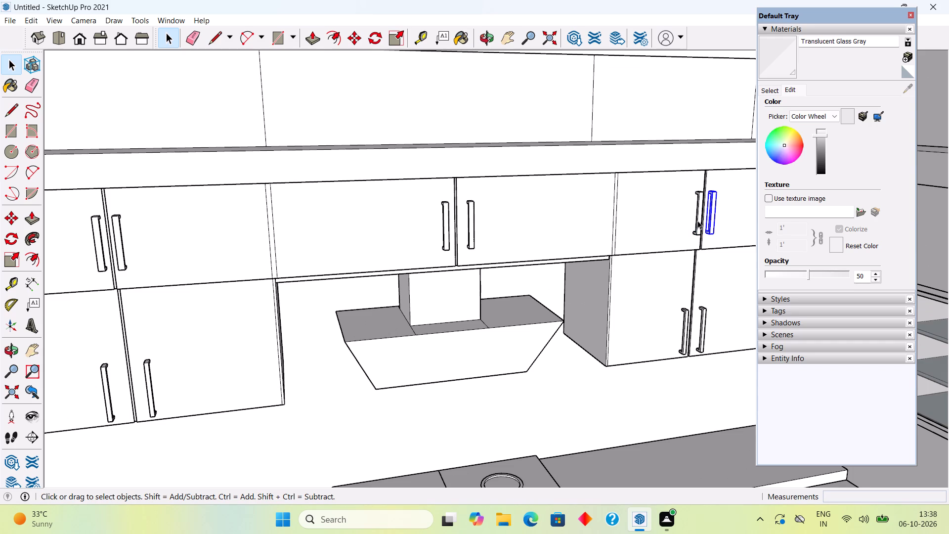
{"action": "left_click", "coordinate": [697, 220], "text": "shift"}
{"action": "left_click", "coordinate": [469, 225], "text": "shift"}
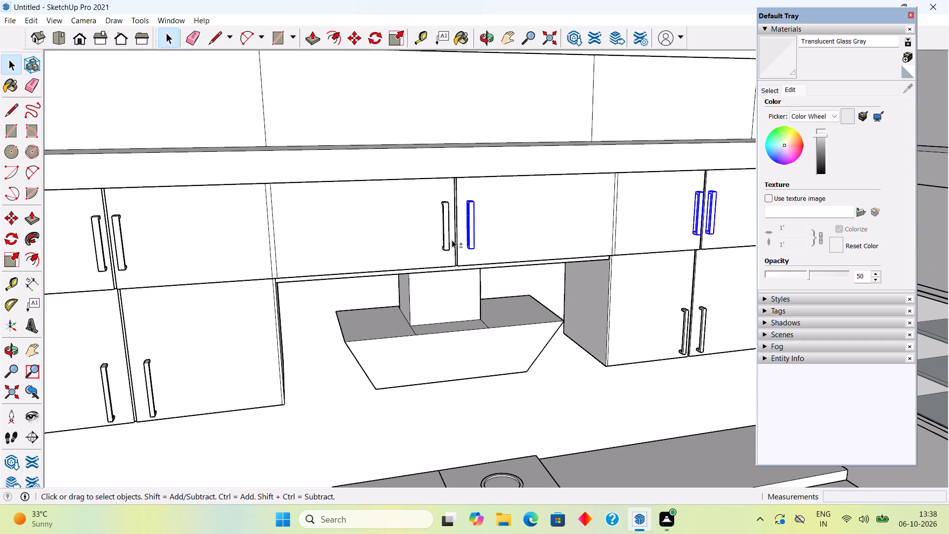
{"action": "left_click", "coordinate": [442, 237], "text": "shift"}
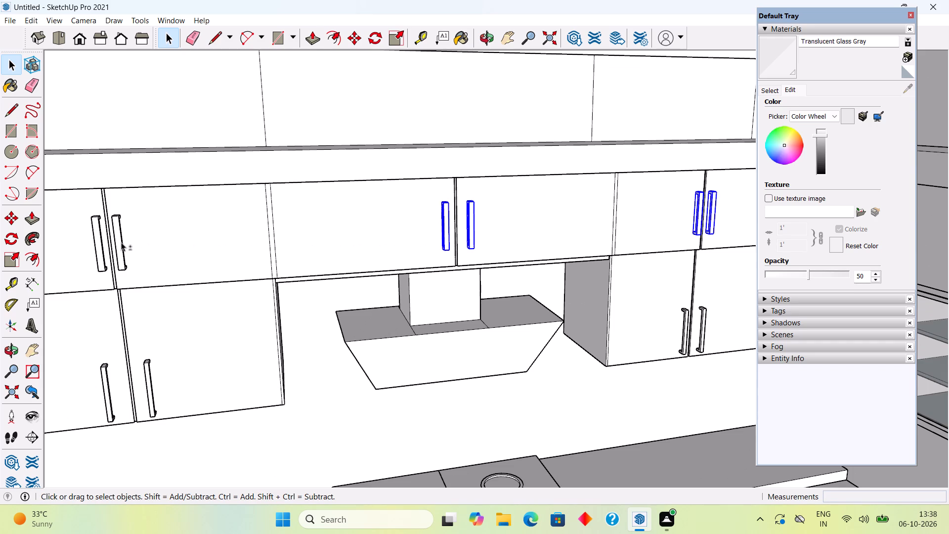
{"action": "left_click", "coordinate": [120, 243], "text": "shift"}
{"action": "left_click", "coordinate": [94, 238], "text": "shift"}
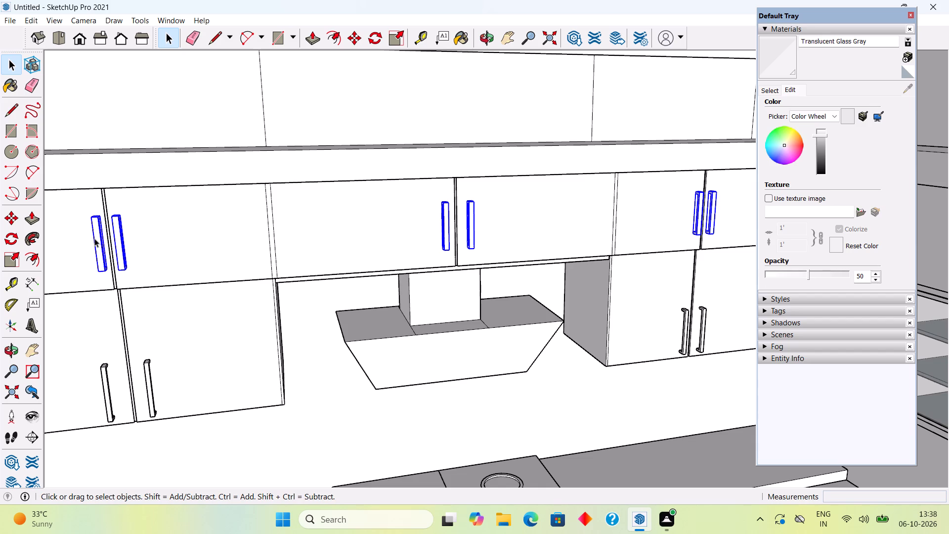
{"action": "key", "text": "s"}
{"action": "middle_click_drag", "start_coordinate": [522, 165], "coordinate": [510, 238]}
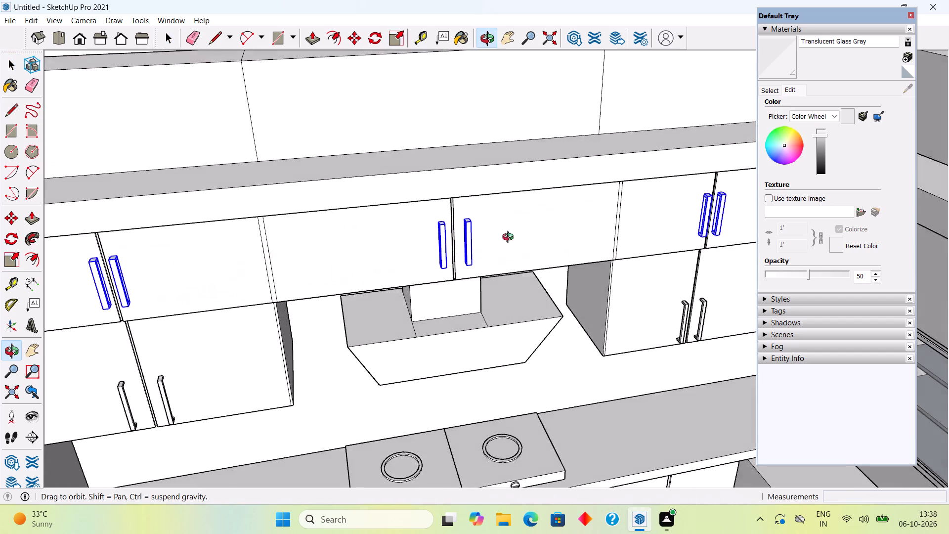
{"action": "middle_click_drag", "start_coordinate": [510, 238], "coordinate": [509, 307]}
{"action": "scroll", "coordinate": [450, 249], "scroll_direction": "up", "scroll_amount": 5}
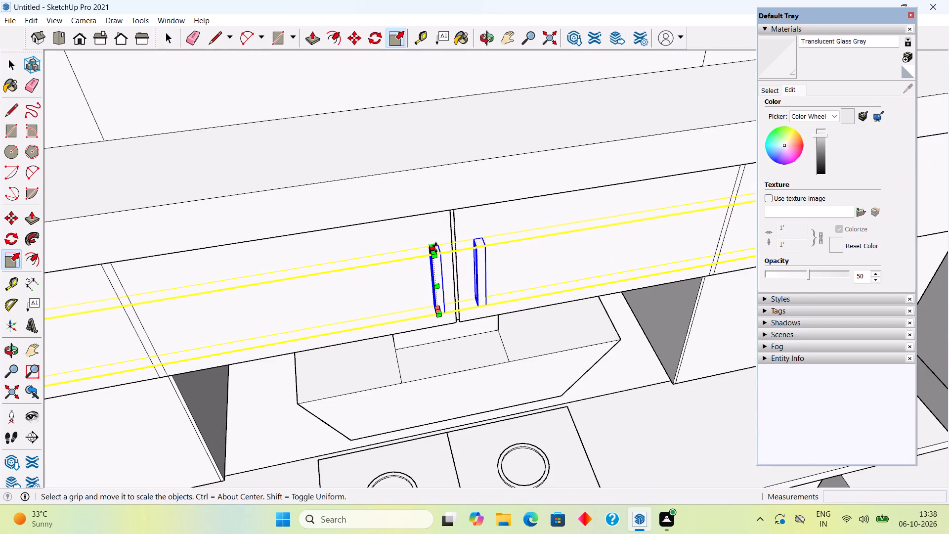
{"action": "left_click", "coordinate": [436, 248]}
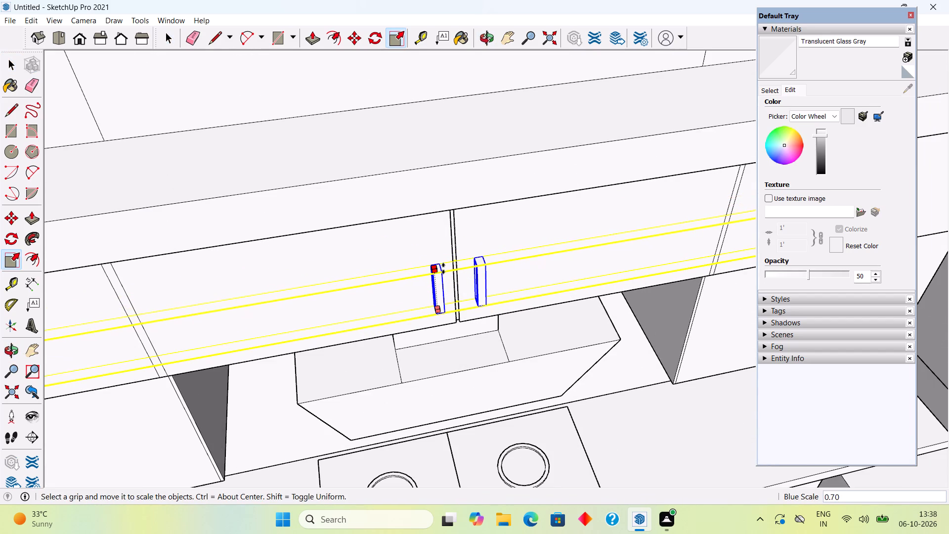
{"action": "left_click", "coordinate": [443, 268]}
{"action": "scroll", "coordinate": [468, 293], "scroll_direction": "down", "scroll_amount": 10}
{"action": "middle_click_drag", "start_coordinate": [485, 313], "coordinate": [483, 286]}
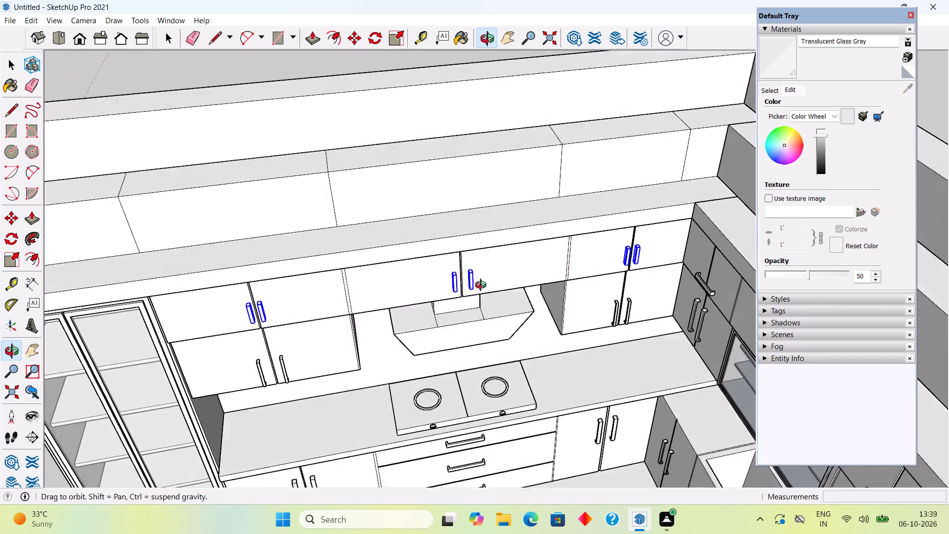
{"action": "middle_click_drag", "start_coordinate": [483, 286], "coordinate": [477, 198]}
{"action": "middle_click_drag", "start_coordinate": [474, 249], "coordinate": [458, 174]}
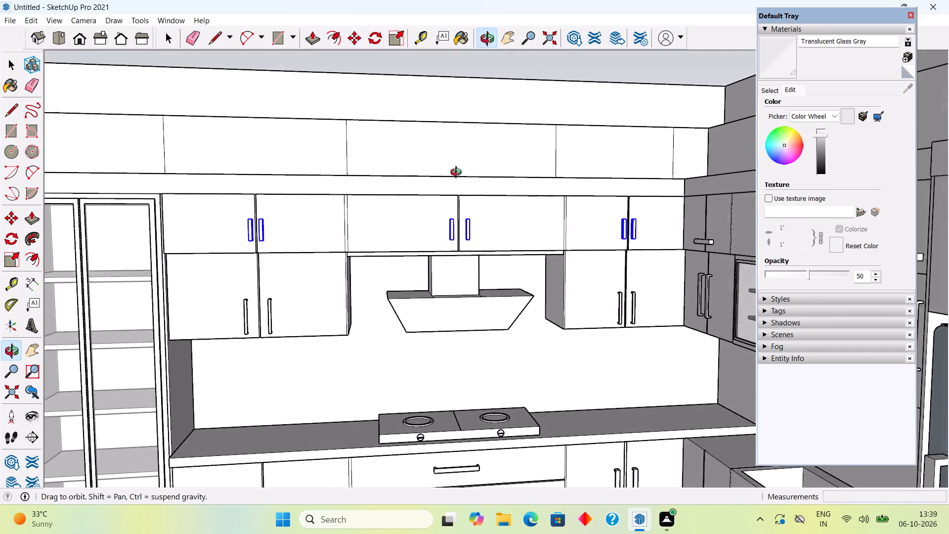
{"action": "middle_click_drag", "start_coordinate": [458, 174], "coordinate": [457, 169]}
{"action": "key", "text": "space"}
{"action": "scroll", "coordinate": [431, 166], "scroll_direction": "down", "scroll_amount": 6}
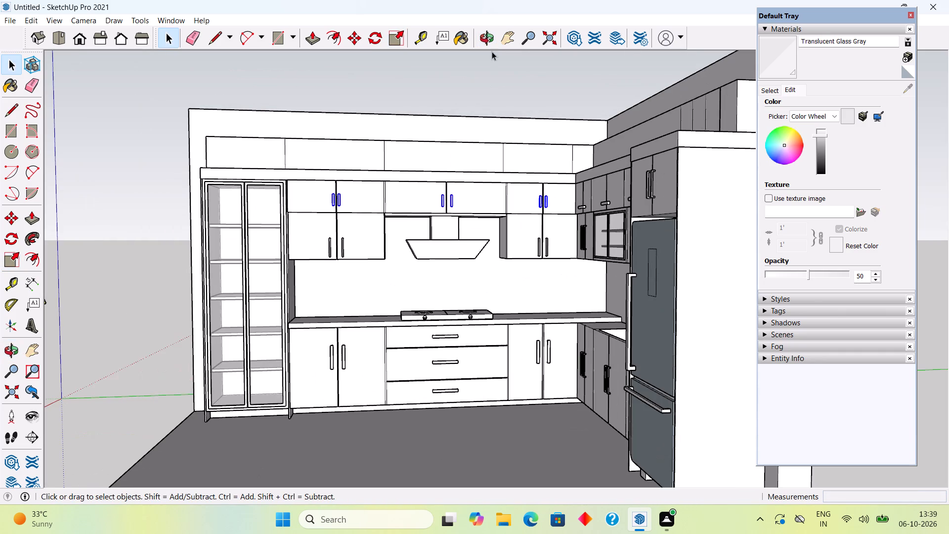
{"action": "left_click", "coordinate": [485, 80]}
Group all the loose geometry of the left door's handle on the base cabinet beside the glass unit.
{"action": "scroll", "coordinate": [492, 172], "scroll_direction": "up", "scroll_amount": 3}
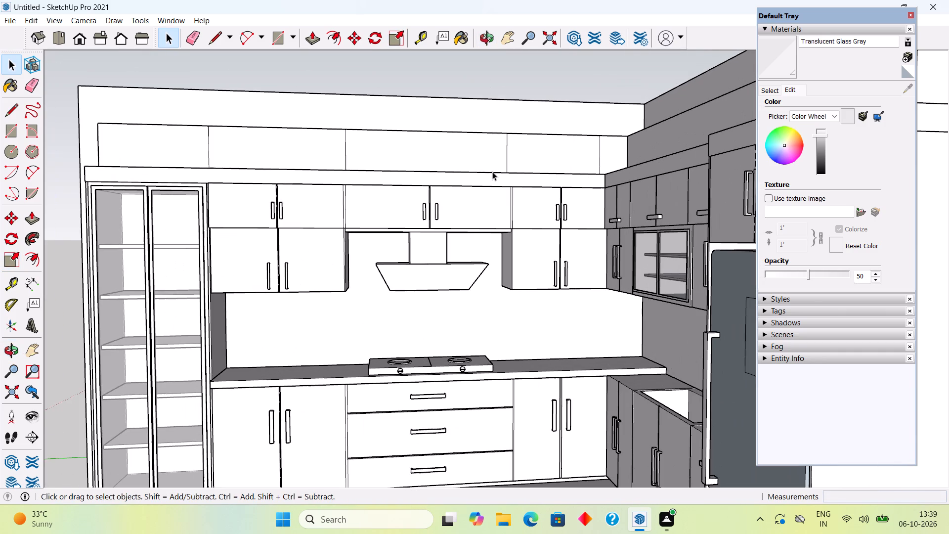
{"action": "middle_click_drag", "start_coordinate": [556, 239], "coordinate": [669, 351]}
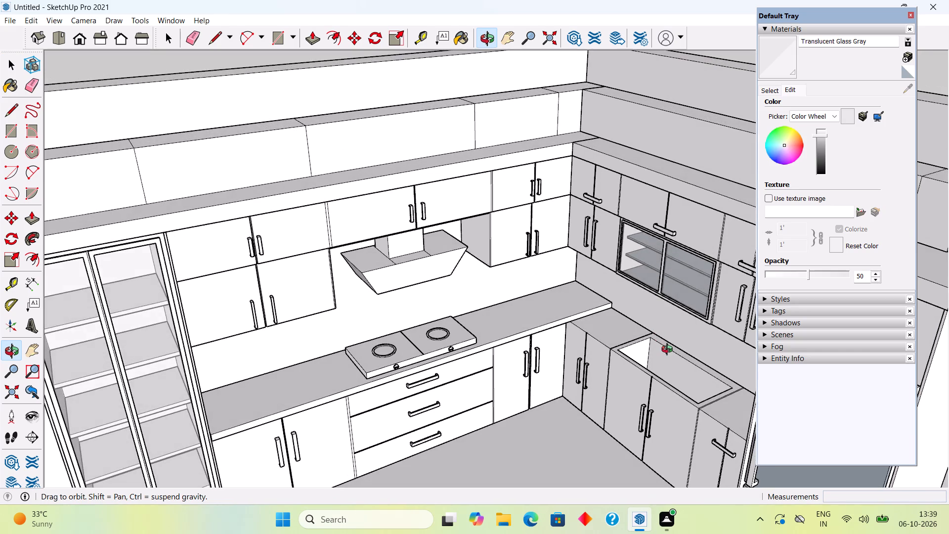
{"action": "middle_click_drag", "start_coordinate": [669, 351], "coordinate": [674, 287]}
{"action": "scroll", "coordinate": [674, 287], "scroll_direction": "down", "scroll_amount": 2}
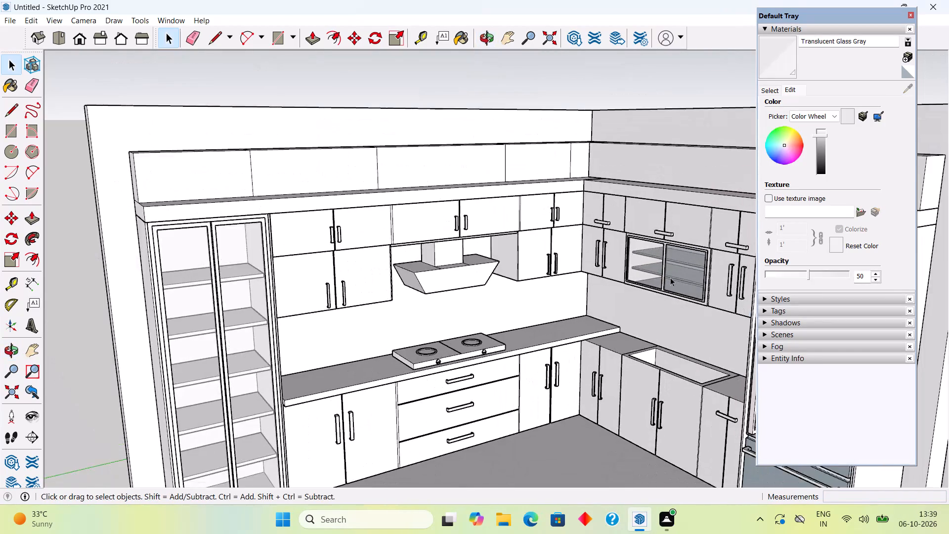
{"action": "scroll", "coordinate": [666, 274], "scroll_direction": "down", "scroll_amount": 5}
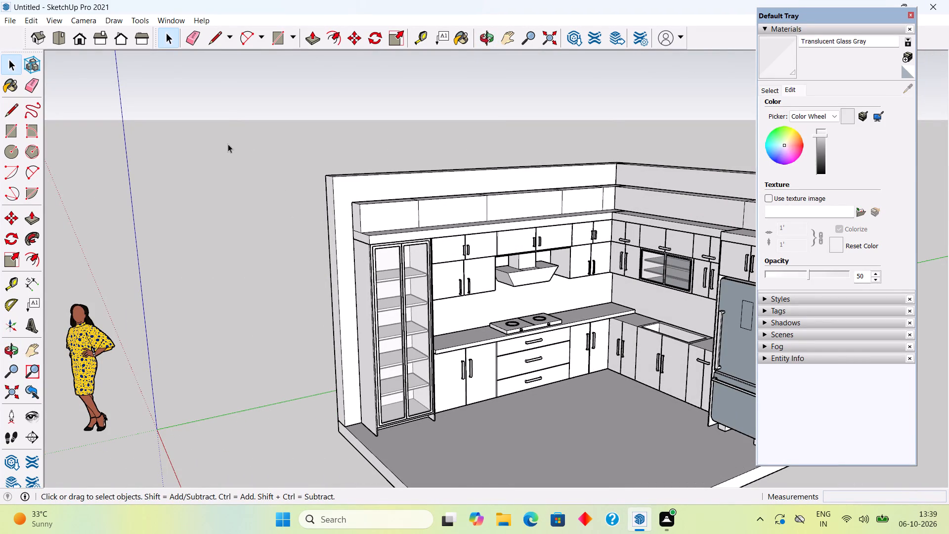
{"action": "key", "text": "space"}
{"action": "scroll", "coordinate": [565, 341], "scroll_direction": "up", "scroll_amount": 6}
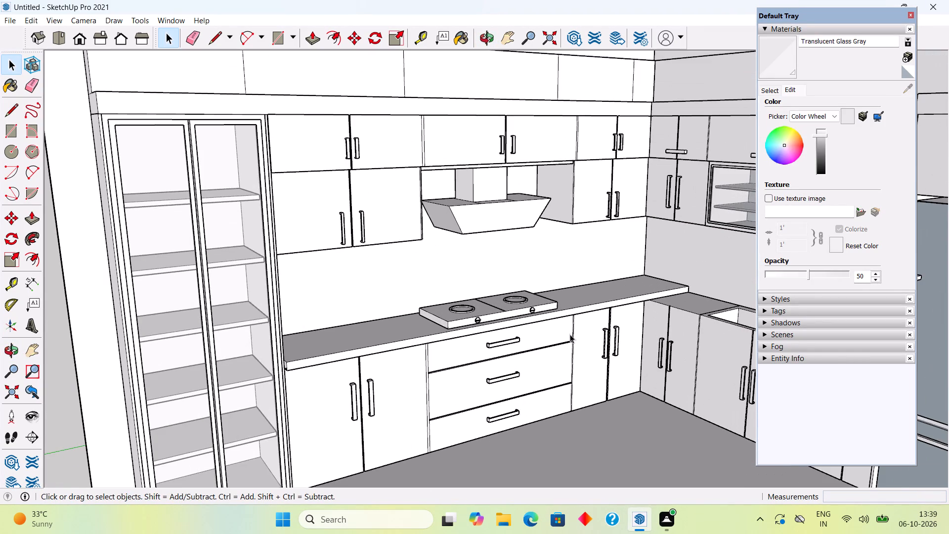
{"action": "middle_click_drag", "start_coordinate": [657, 374], "coordinate": [539, 356]}
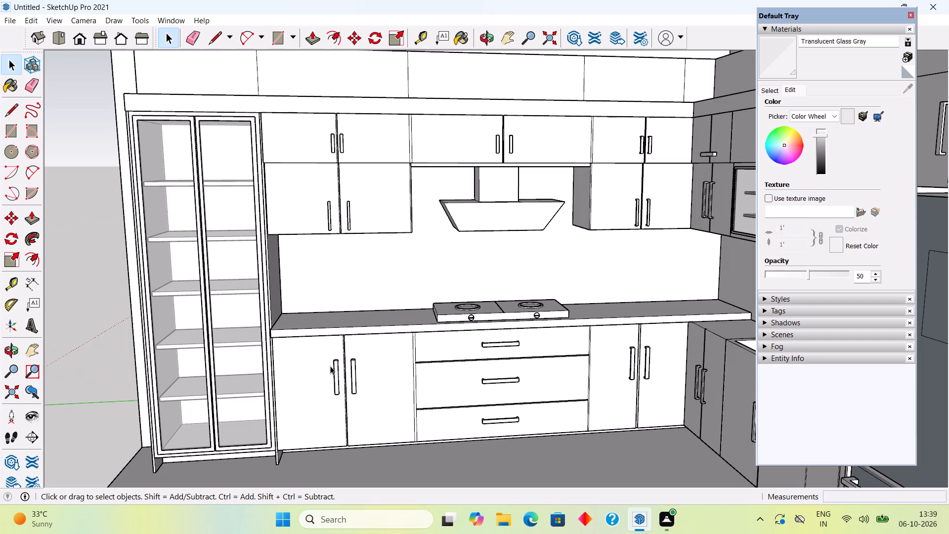
{"action": "left_click", "coordinate": [336, 383]}
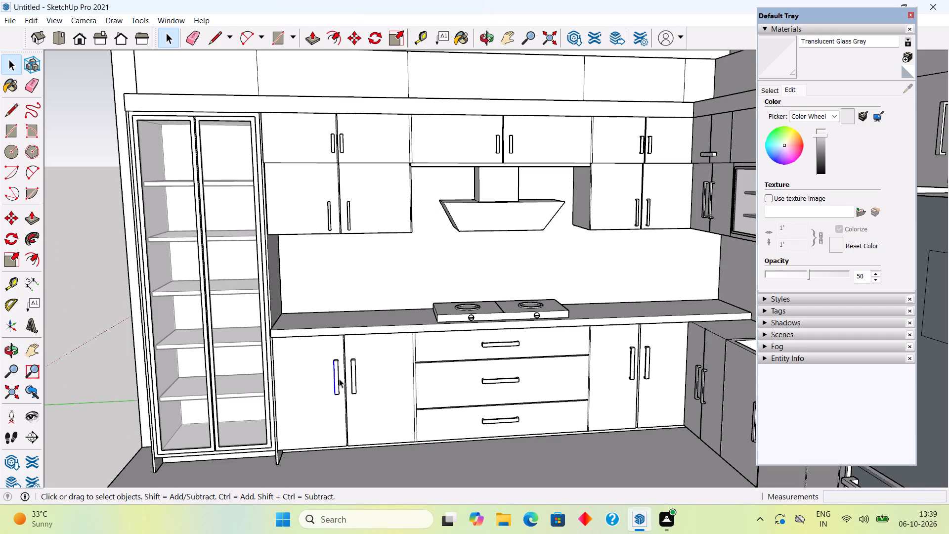
{"action": "double_click", "coordinate": [337, 382]}
{"action": "double_click", "coordinate": [337, 382]}
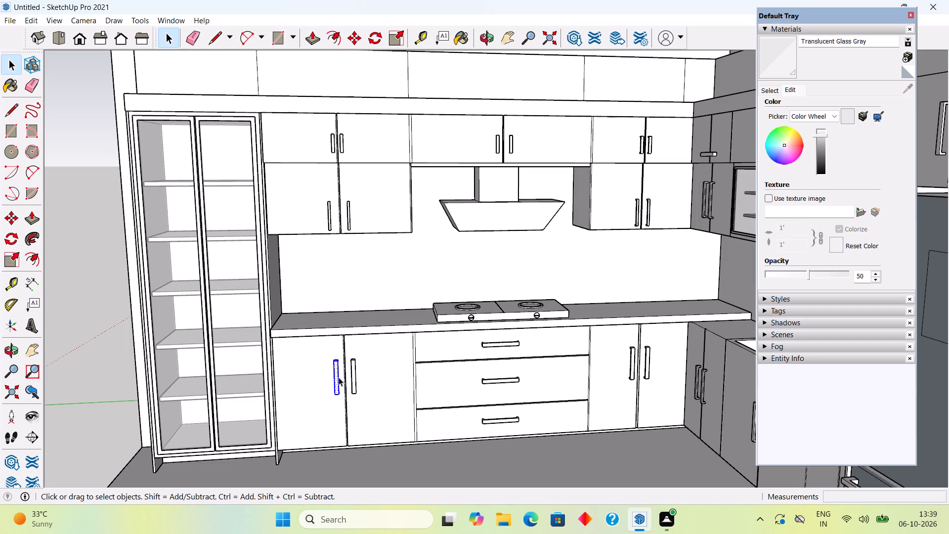
{"action": "right_click", "coordinate": [339, 377]}
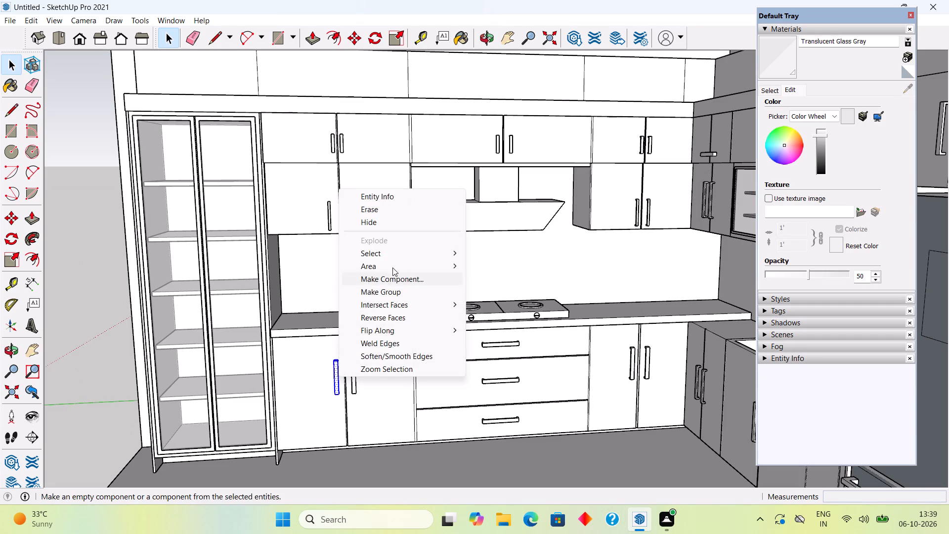
{"action": "left_click", "coordinate": [392, 292]}
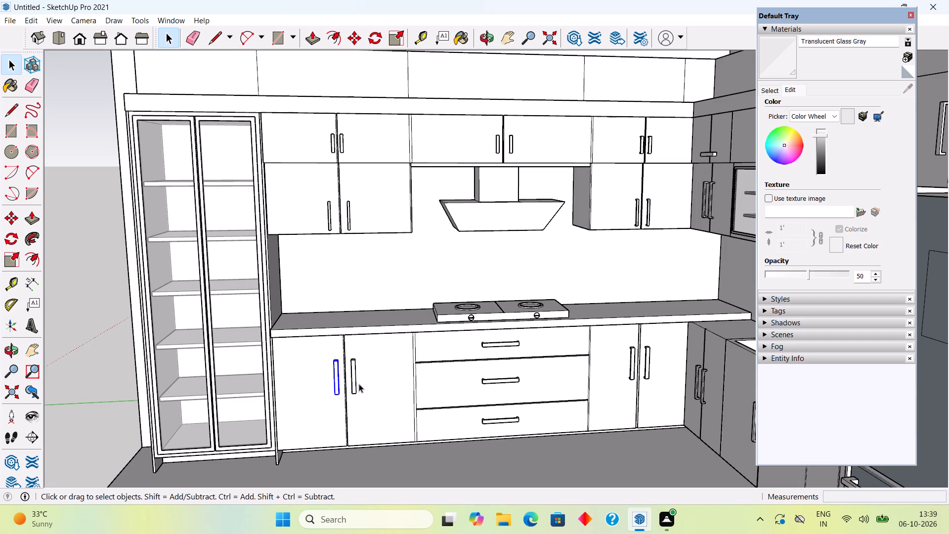
Group all the loose geometry of the right door's handle on the same base cabinet.
{"action": "triple_click", "coordinate": [355, 386]}
{"action": "left_click", "coordinate": [355, 386]}
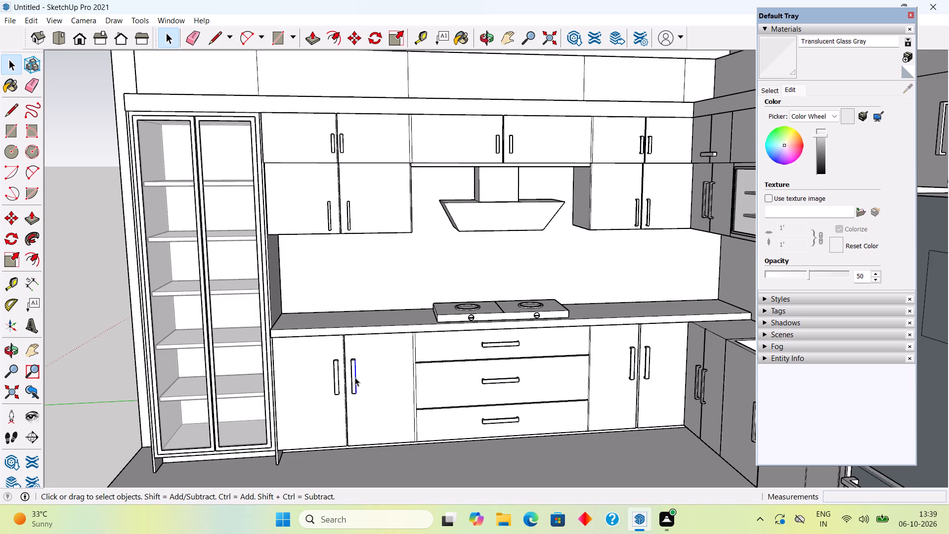
{"action": "triple_click", "coordinate": [355, 378]}
{"action": "right_click", "coordinate": [355, 378]}
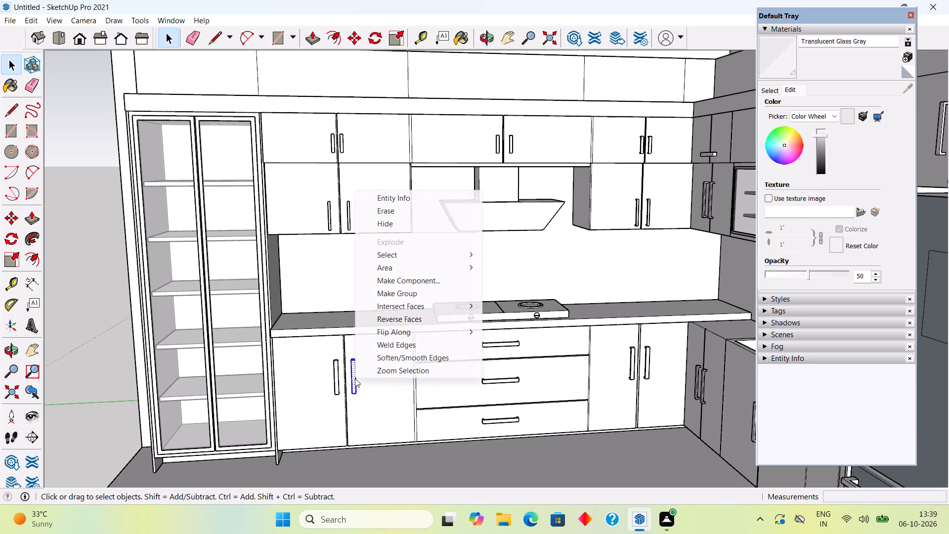
{"action": "left_click", "coordinate": [398, 292]}
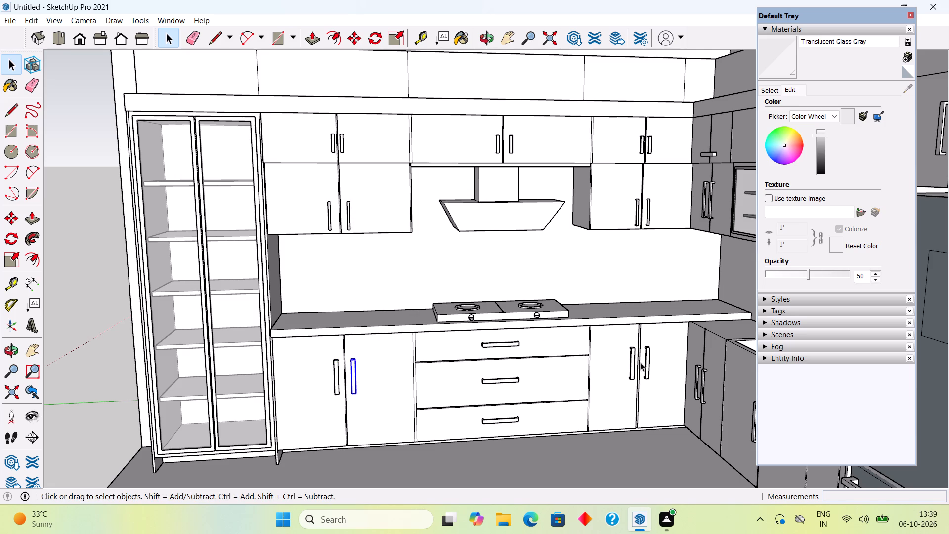
Group all the loose geometry of the left door's handle on the base cabinet between the drawers and the corner.
{"action": "triple_click", "coordinate": [633, 365]}
{"action": "right_click", "coordinate": [631, 366]}
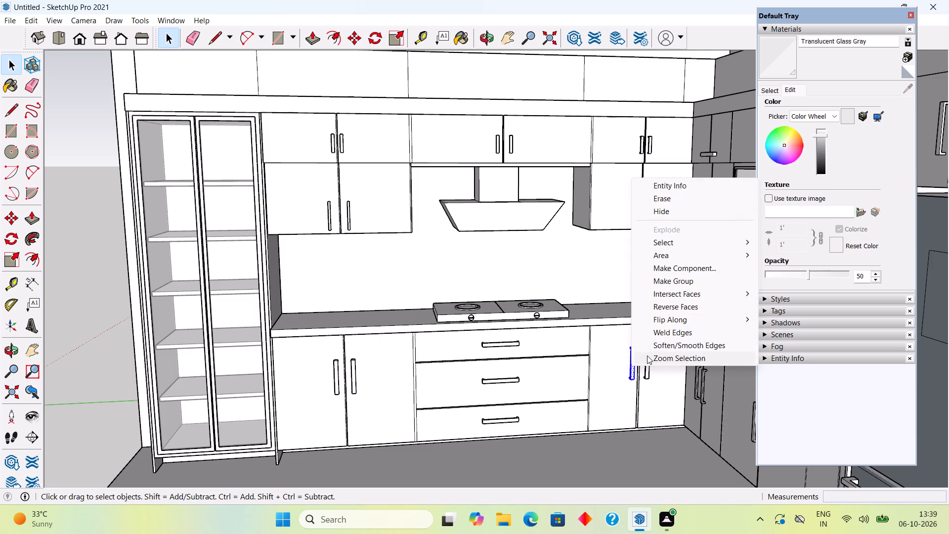
{"action": "left_click", "coordinate": [664, 283]}
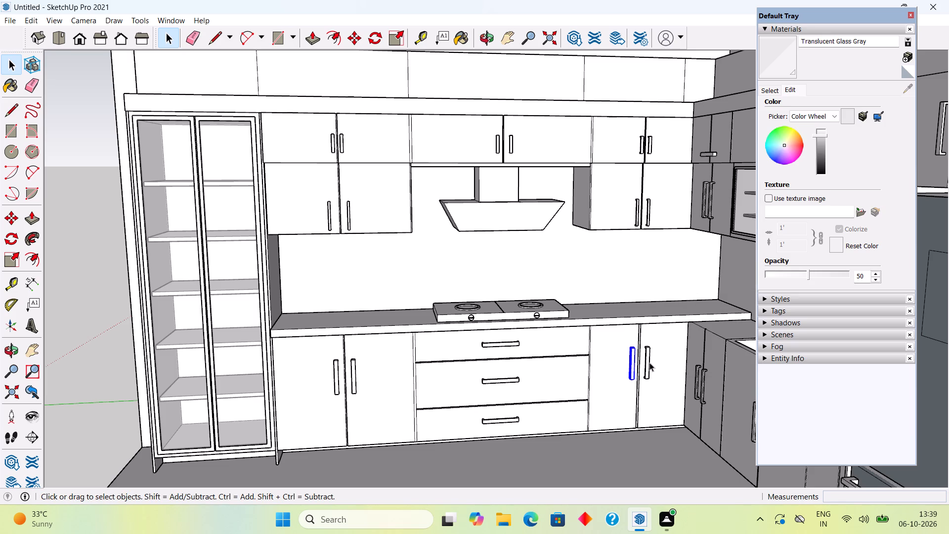
Group all the loose geometry of the right door's handle on that corner-side base cabinet.
{"action": "triple_click", "coordinate": [649, 362]}
{"action": "left_click", "coordinate": [649, 362]}
{"action": "right_click", "coordinate": [644, 358]}
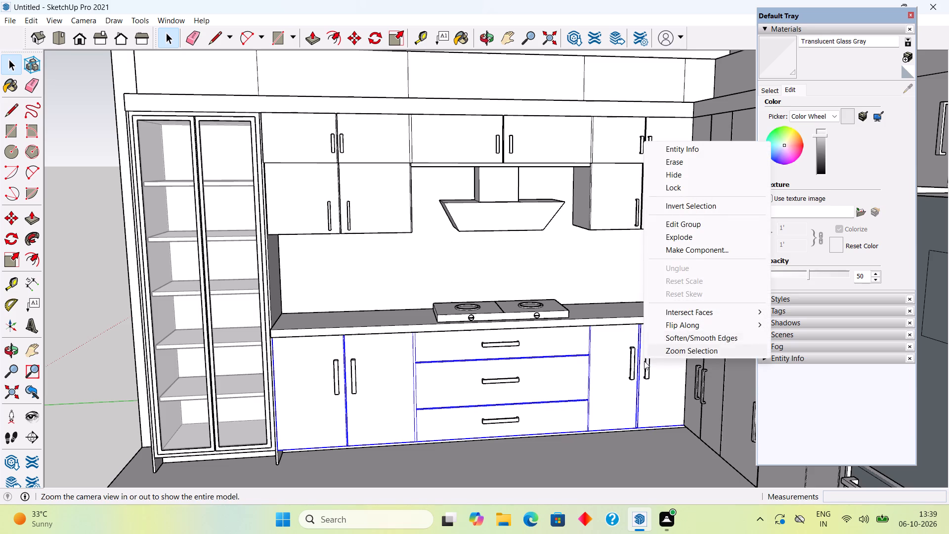
{"action": "left_click", "coordinate": [581, 451]}
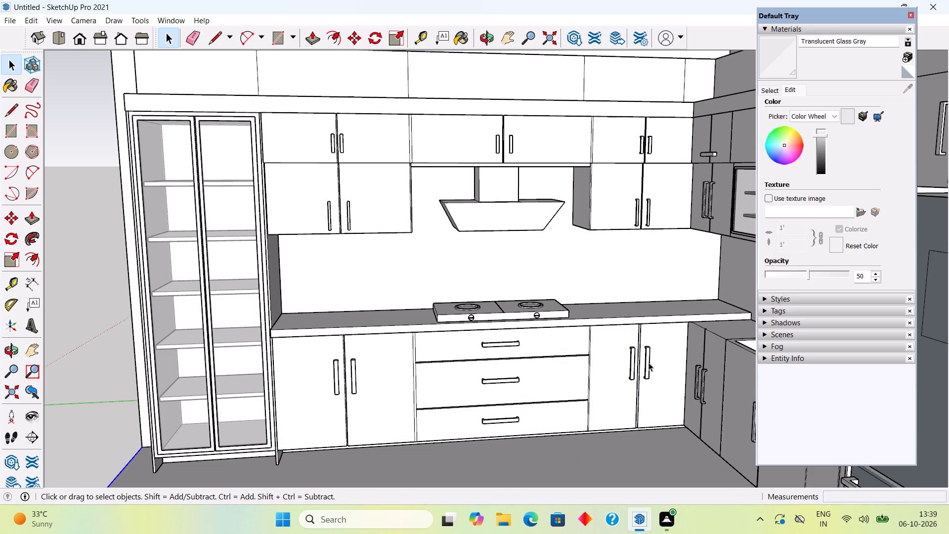
{"action": "triple_click", "coordinate": [648, 362]}
{"action": "left_click", "coordinate": [648, 362]}
{"action": "right_click", "coordinate": [648, 362]}
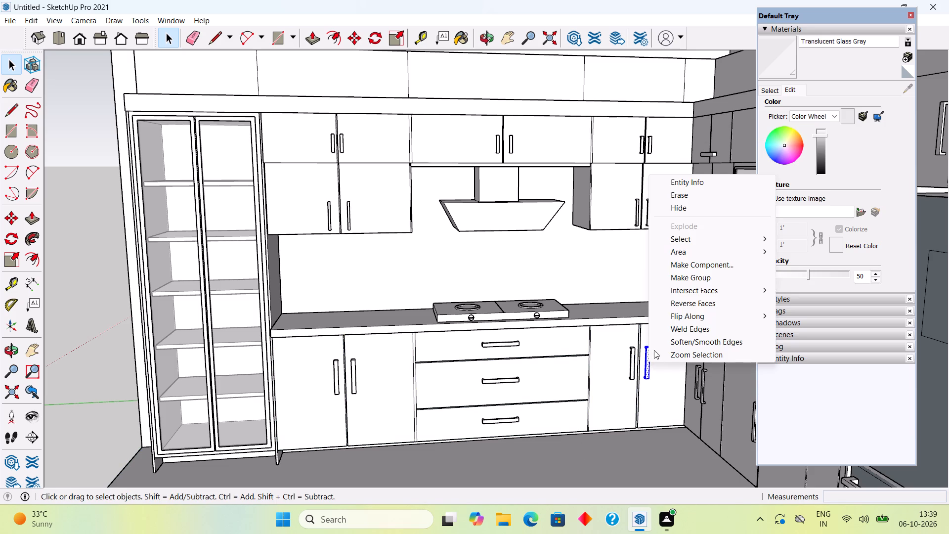
{"action": "left_click", "coordinate": [687, 274]}
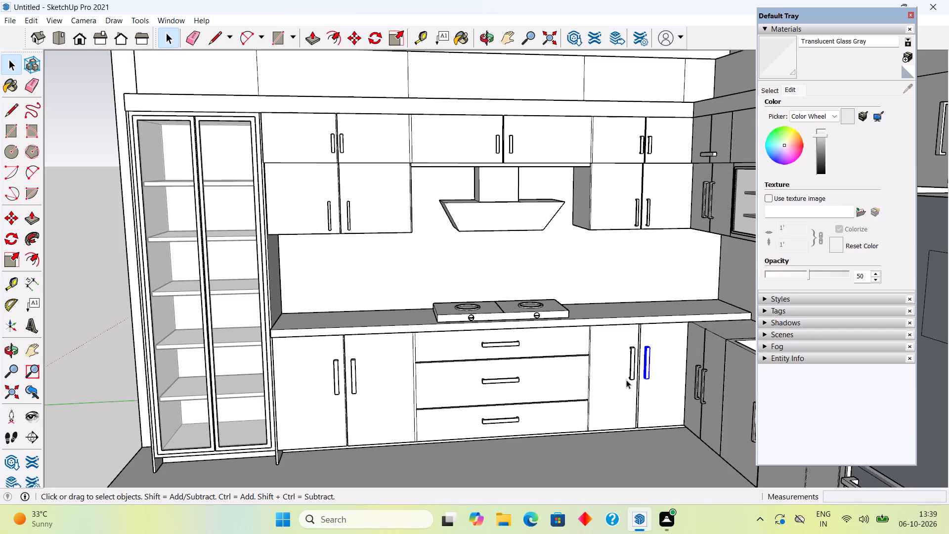
Shorten the hob wall's four base cabinet door handles together by scaling them vertically from their top ends, and deselect them.
{"action": "left_click", "coordinate": [630, 369], "text": "shift"}
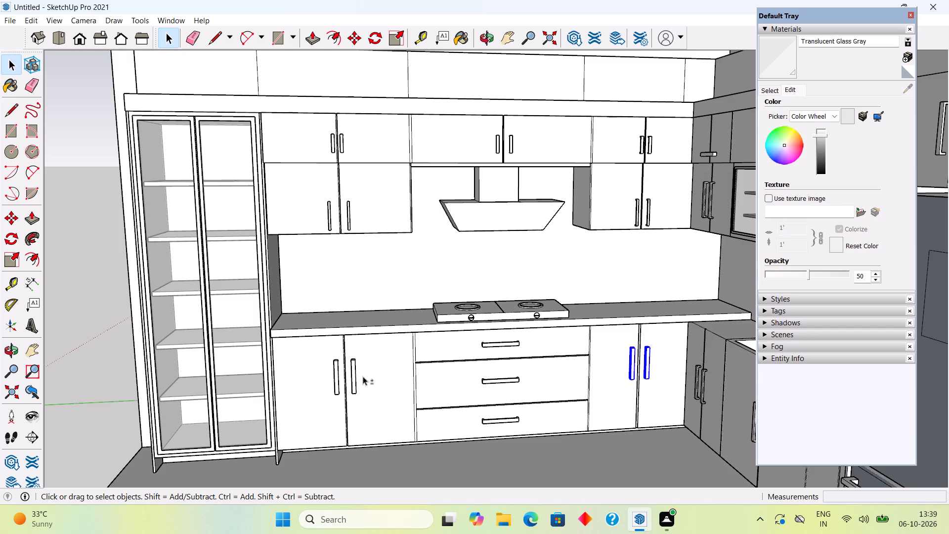
{"action": "left_click", "coordinate": [354, 376], "text": "shift"}
{"action": "left_click", "coordinate": [337, 386], "text": "shift"}
{"action": "key", "text": "s"}
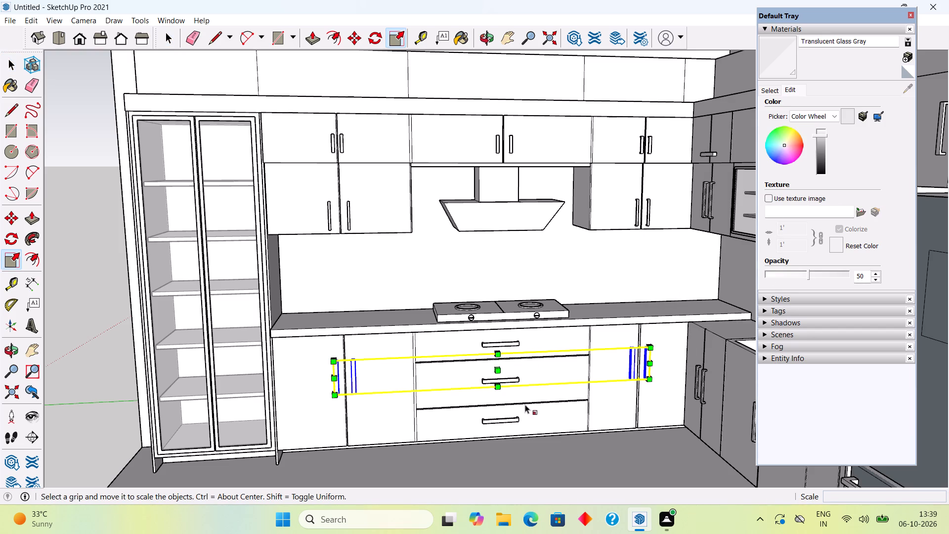
{"action": "middle_click_drag", "start_coordinate": [524, 405], "coordinate": [509, 446]}
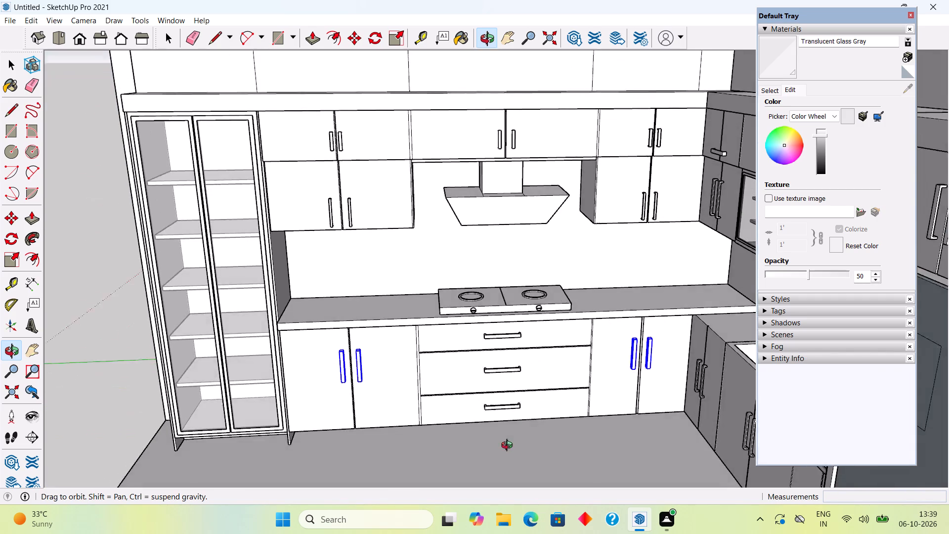
{"action": "middle_click_drag", "start_coordinate": [509, 446], "coordinate": [515, 479]}
{"action": "scroll", "coordinate": [490, 317], "scroll_direction": "up", "scroll_amount": 8}
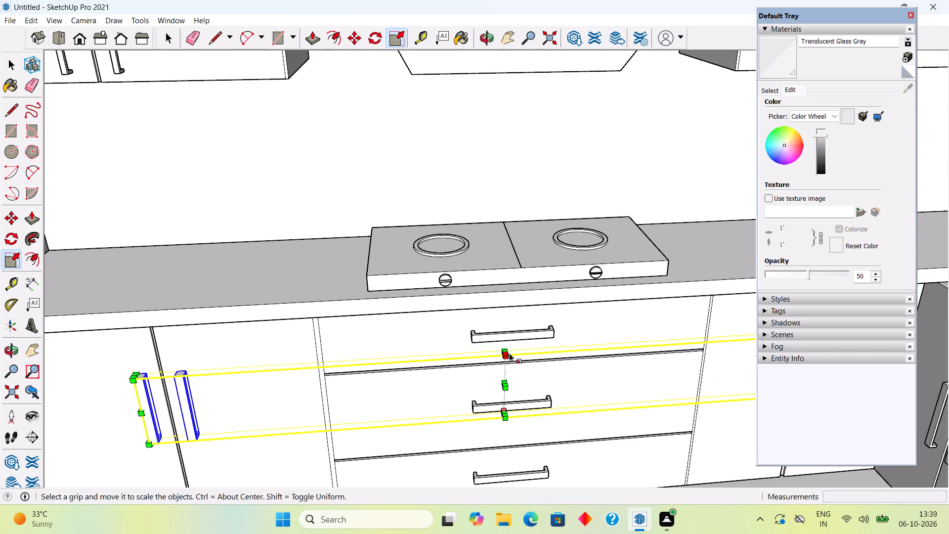
{"action": "scroll", "coordinate": [509, 349], "scroll_direction": "up", "scroll_amount": 5}
{"action": "left_click", "coordinate": [504, 352]}
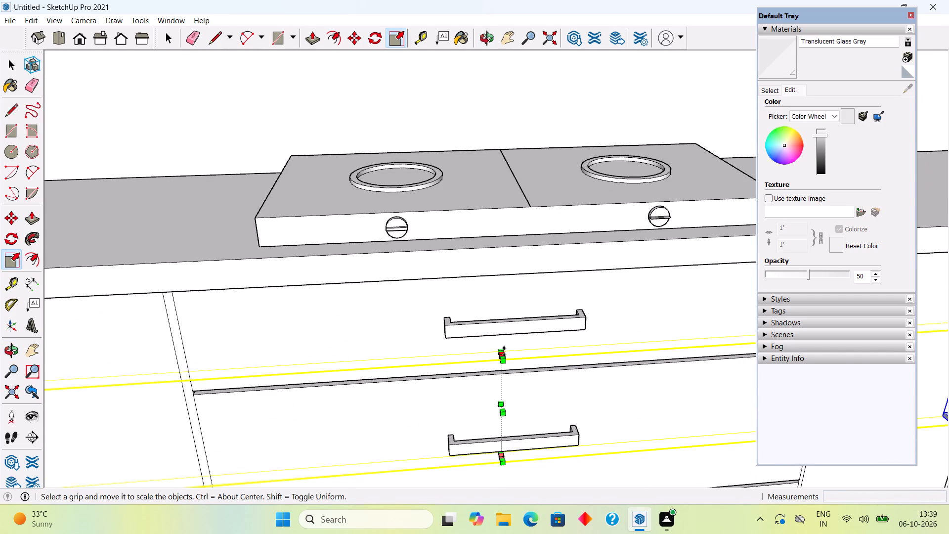
{"action": "left_click", "coordinate": [504, 366]}
{"action": "scroll", "coordinate": [491, 343], "scroll_direction": "down", "scroll_amount": 11}
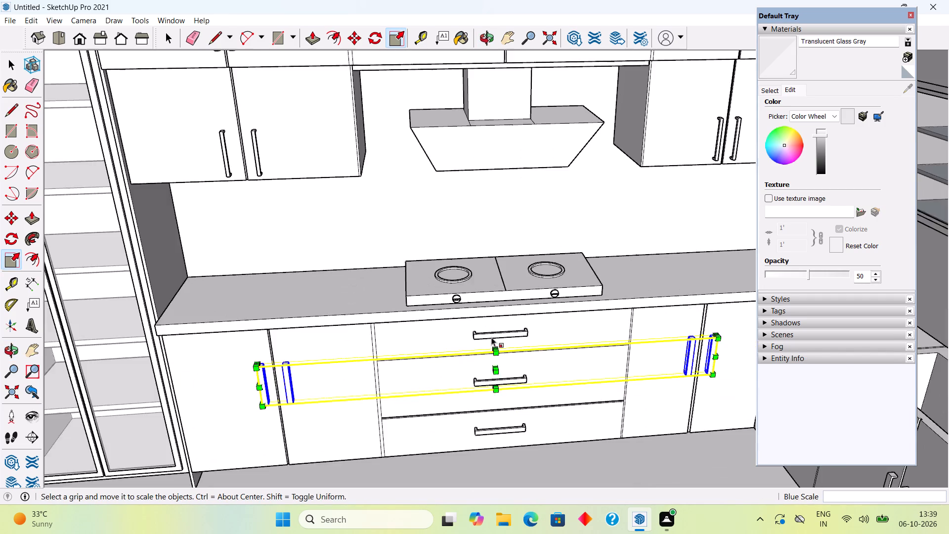
{"action": "scroll", "coordinate": [497, 385], "scroll_direction": "down", "scroll_amount": 3}
{"action": "key", "text": "space"}
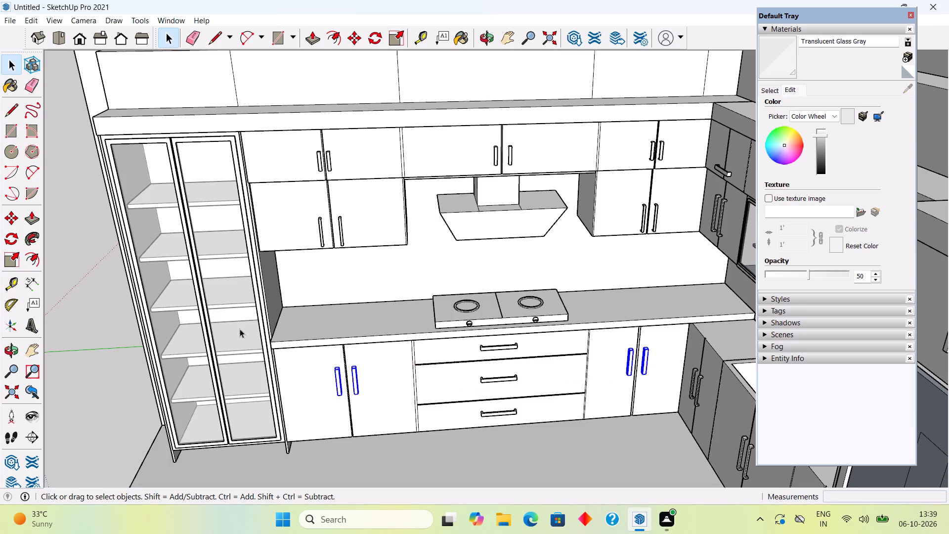
{"action": "left_click", "coordinate": [69, 286]}
Select the four vertical handles flanking the glass wall cabinet above the sink and shorten them vertically from their top ends.
{"action": "middle_click_drag", "start_coordinate": [457, 401], "coordinate": [440, 253]}
{"action": "scroll", "coordinate": [440, 253], "scroll_direction": "down", "scroll_amount": 3}
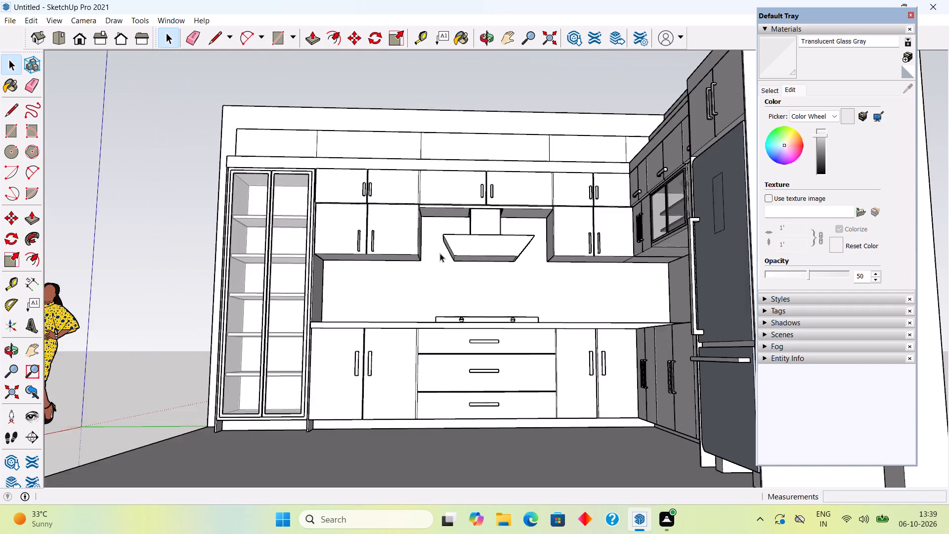
{"action": "scroll", "coordinate": [440, 253], "scroll_direction": "down", "scroll_amount": 4}
{"action": "middle_click_drag", "start_coordinate": [526, 311], "coordinate": [906, 406]}
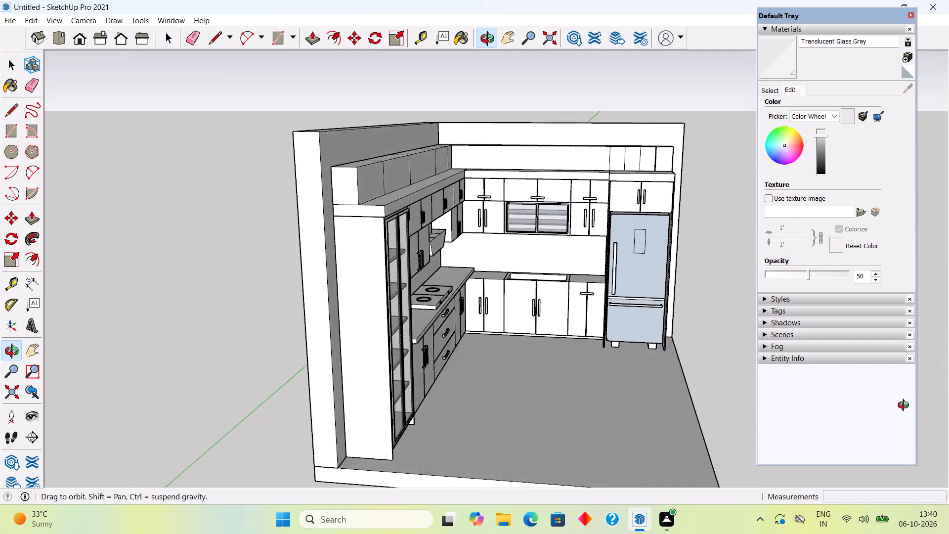
{"action": "middle_click_drag", "start_coordinate": [906, 406], "coordinate": [817, 383]}
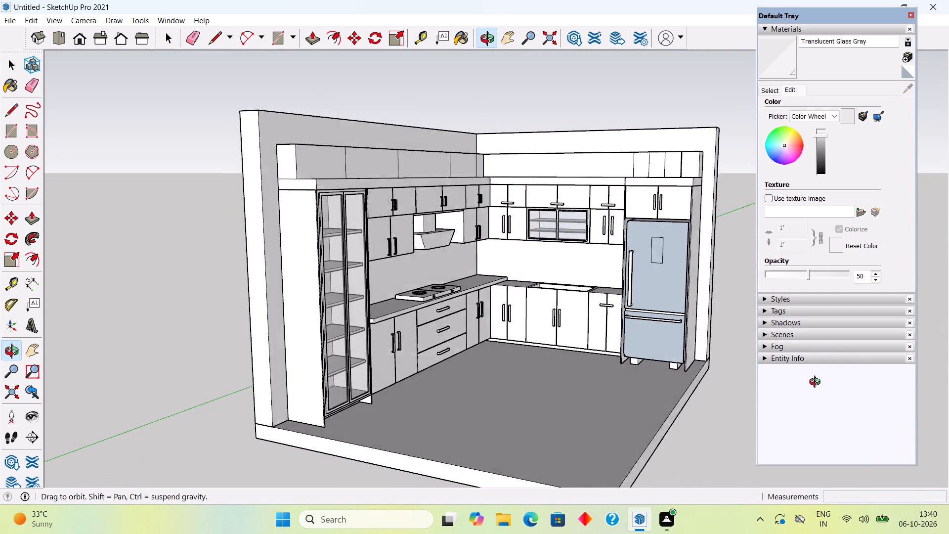
{"action": "middle_click_drag", "start_coordinate": [817, 383], "coordinate": [711, 364]}
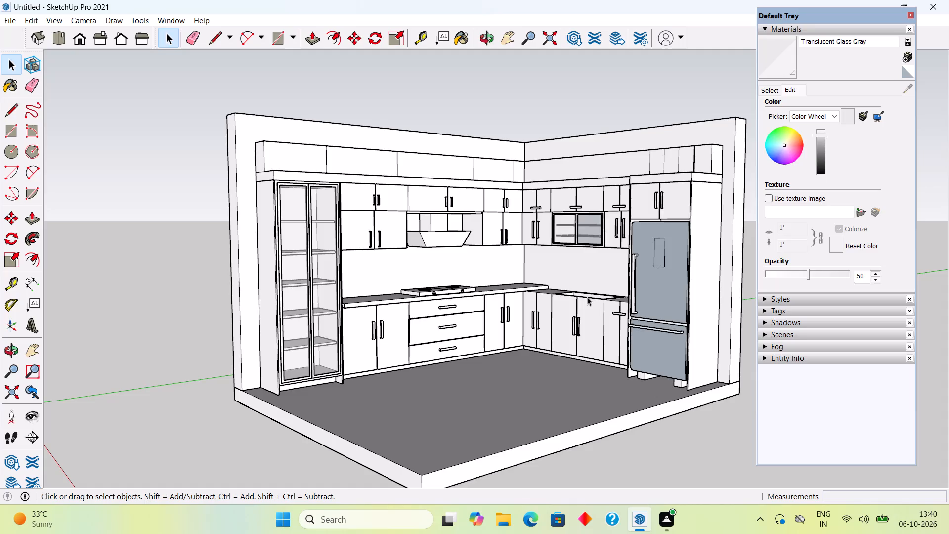
{"action": "middle_click_drag", "start_coordinate": [722, 307], "coordinate": [828, 283]}
{"action": "scroll", "coordinate": [638, 248], "scroll_direction": "up", "scroll_amount": 11}
{"action": "middle_click_drag", "start_coordinate": [597, 230], "coordinate": [696, 230]}
{"action": "left_click", "coordinate": [607, 210]}
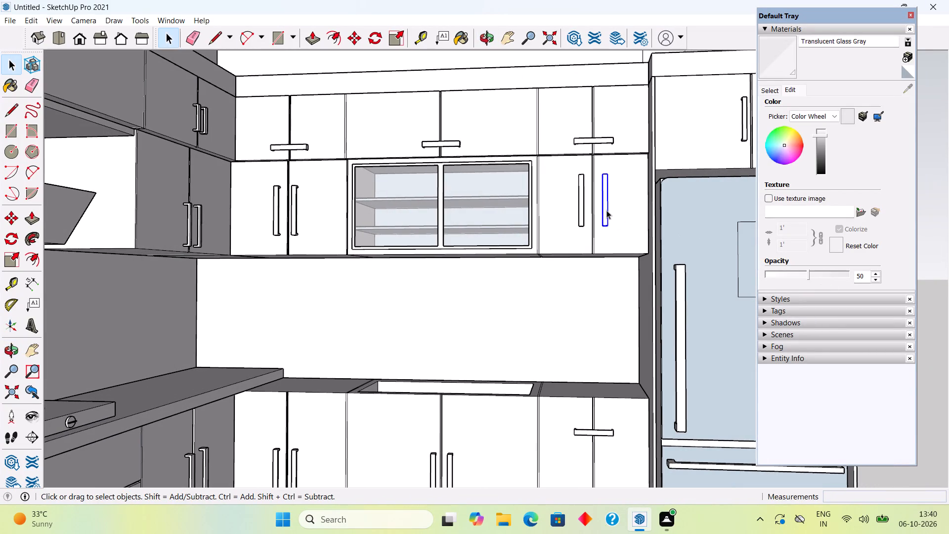
{"action": "left_click", "coordinate": [582, 199], "text": "shift"}
{"action": "left_click", "coordinate": [295, 221], "text": "shift"}
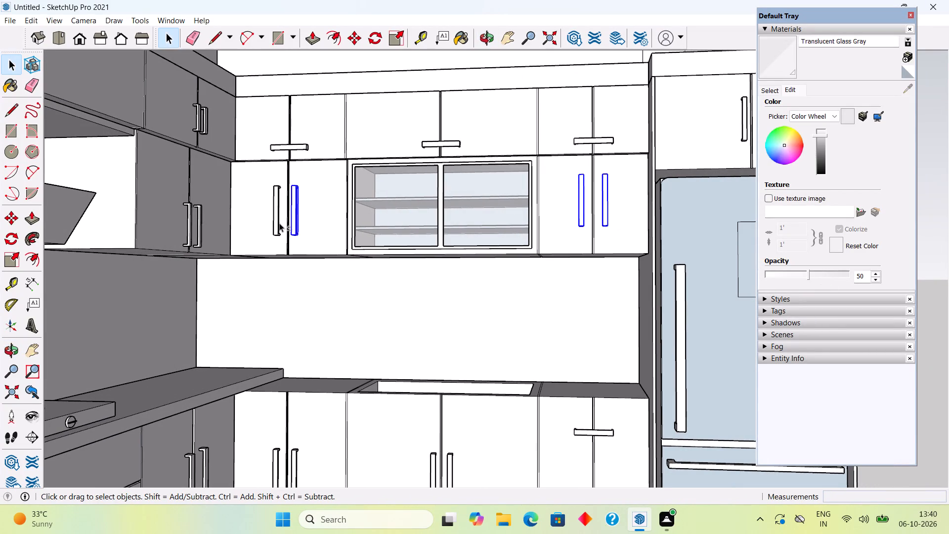
{"action": "left_click", "coordinate": [276, 225], "text": "shift"}
{"action": "key", "text": "s"}
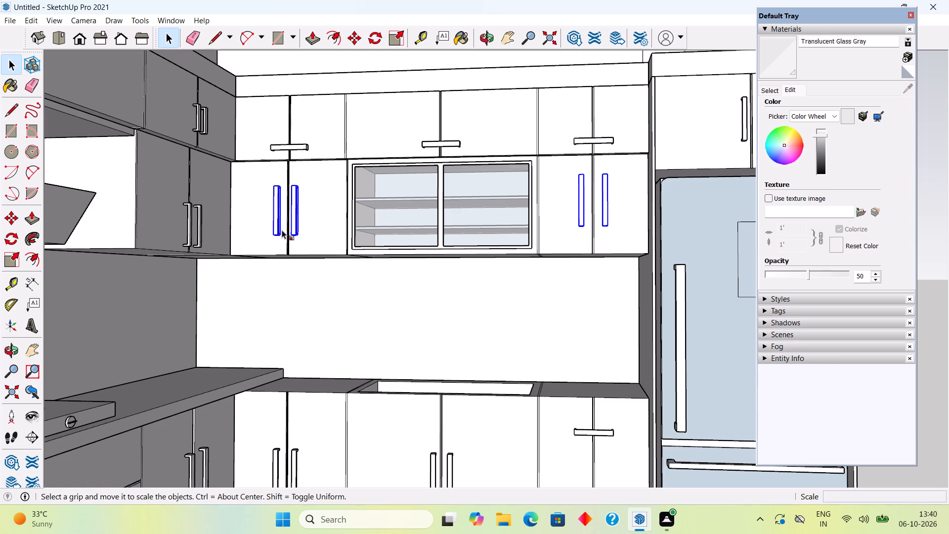
{"action": "middle_click_drag", "start_coordinate": [435, 173], "coordinate": [469, 351]}
{"action": "scroll", "coordinate": [442, 208], "scroll_direction": "up", "scroll_amount": 4}
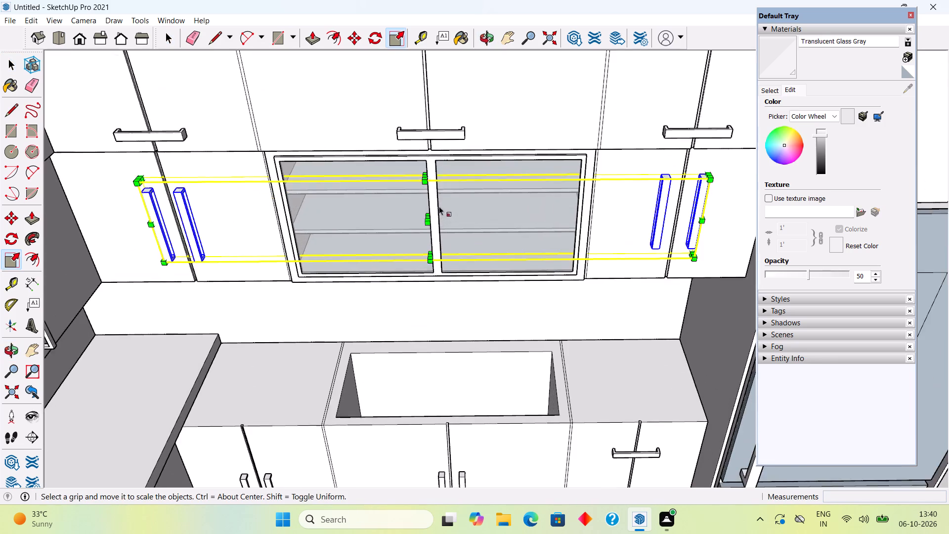
{"action": "scroll", "coordinate": [431, 179], "scroll_direction": "up", "scroll_amount": 10}
{"action": "left_click", "coordinate": [425, 186]}
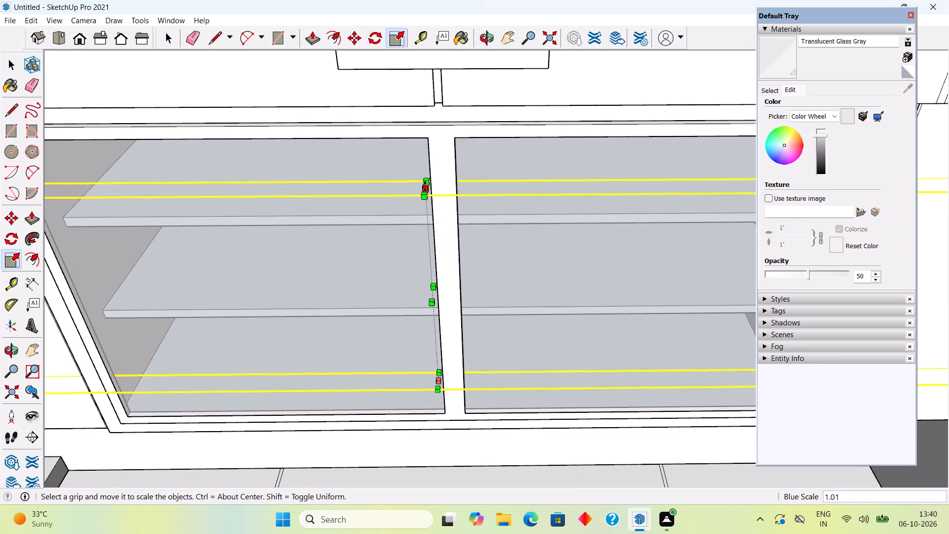
{"action": "left_click", "coordinate": [426, 218]}
{"action": "scroll", "coordinate": [426, 218], "scroll_direction": "down", "scroll_amount": 8}
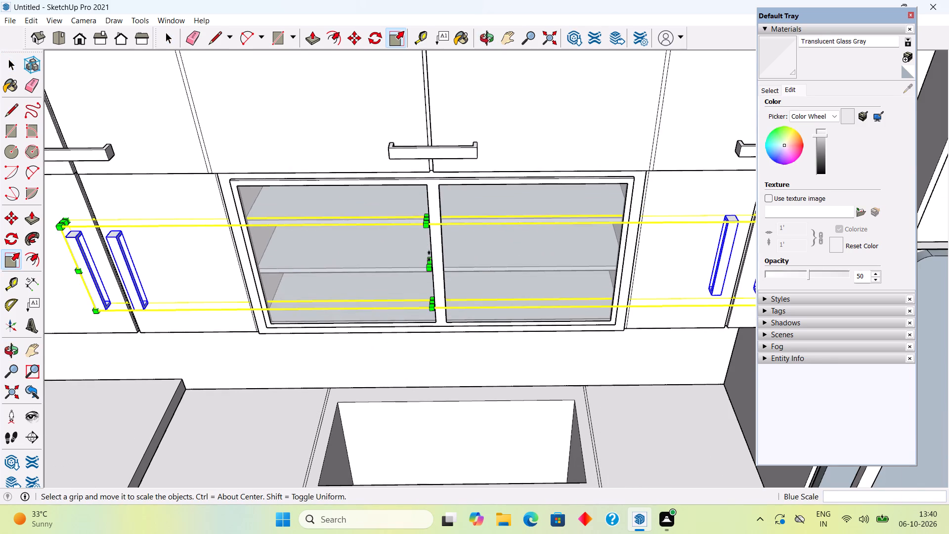
Scale the same four handles vertically from their bottom ends to about 0.97, and clear the selection.
{"action": "middle_click_drag", "start_coordinate": [461, 350], "coordinate": [467, 111]}
{"action": "scroll", "coordinate": [439, 311], "scroll_direction": "up", "scroll_amount": 3}
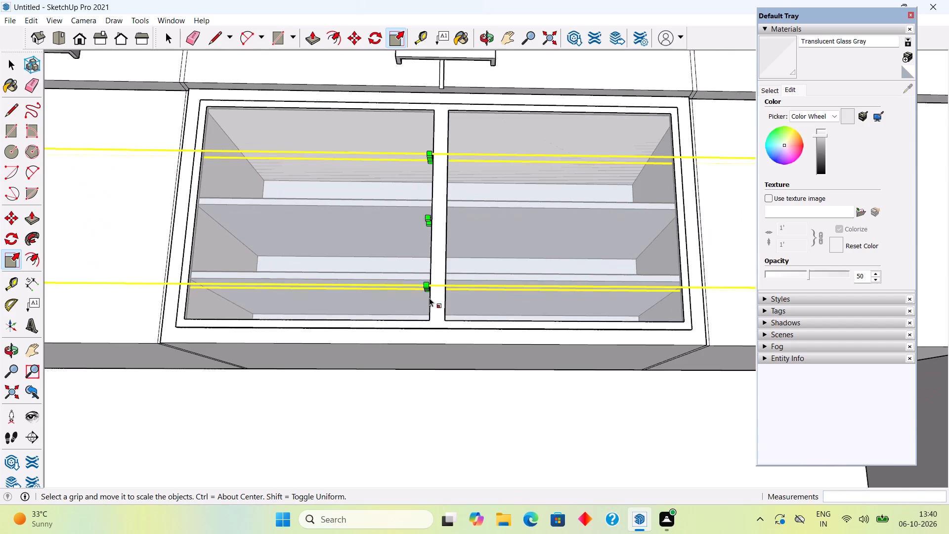
{"action": "scroll", "coordinate": [429, 298], "scroll_direction": "up", "scroll_amount": 5}
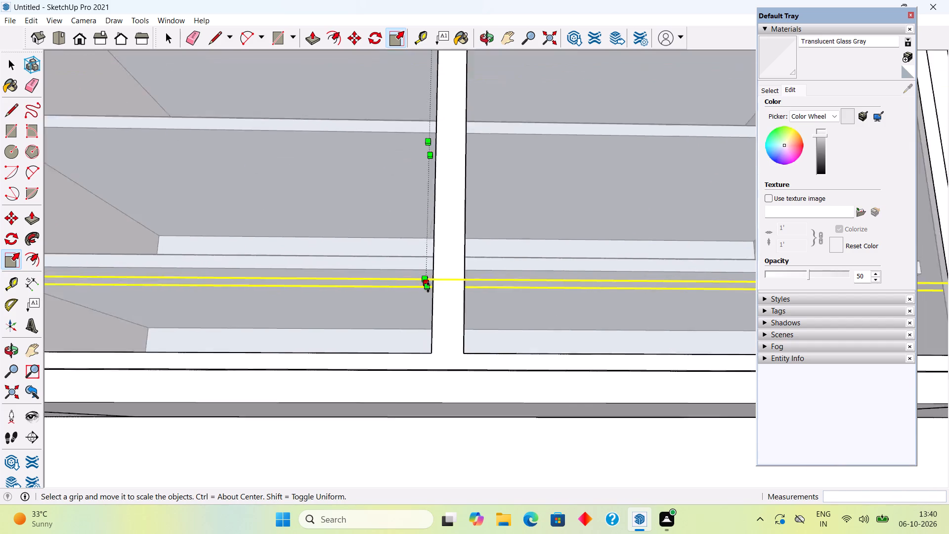
{"action": "scroll", "coordinate": [428, 287], "scroll_direction": "up", "scroll_amount": 8}
{"action": "left_click", "coordinate": [424, 287]}
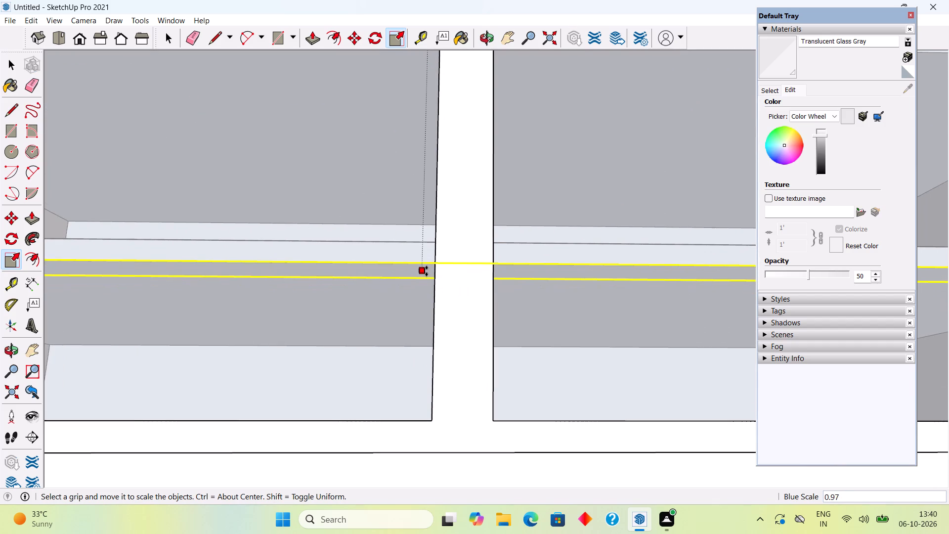
{"action": "left_click", "coordinate": [427, 270]}
{"action": "key", "text": "space"}
{"action": "scroll", "coordinate": [432, 266], "scroll_direction": "down", "scroll_amount": 12}
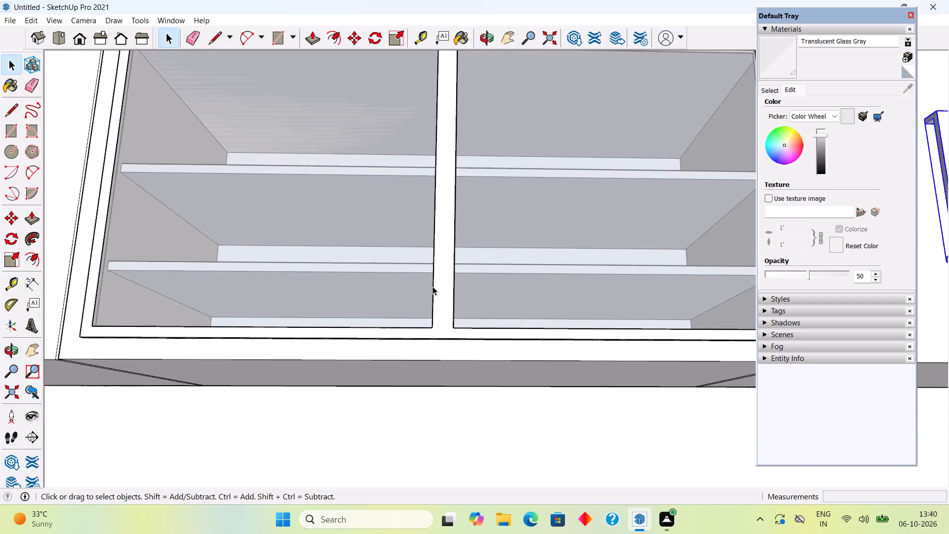
{"action": "scroll", "coordinate": [432, 286], "scroll_direction": "down", "scroll_amount": 19}
{"action": "scroll", "coordinate": [432, 286], "scroll_direction": "down", "scroll_amount": 4}
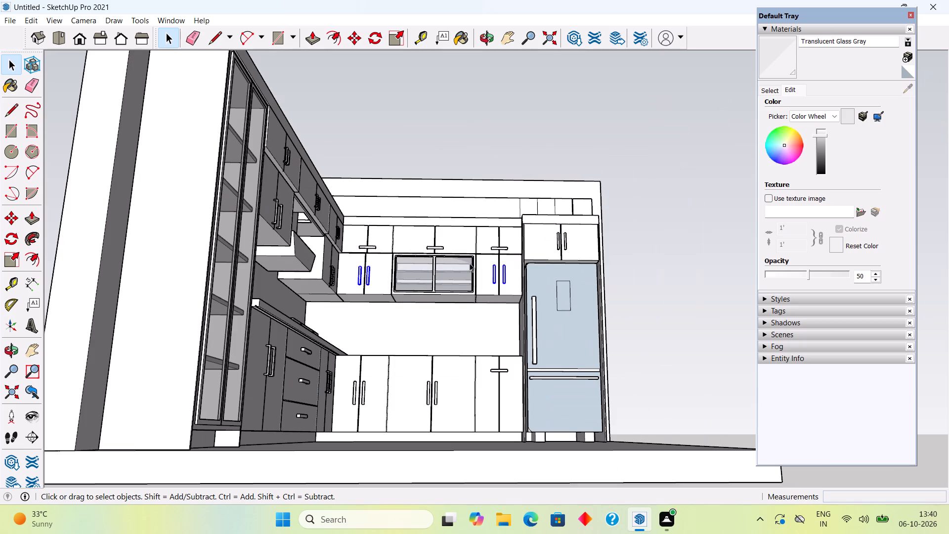
{"action": "key", "text": "space"}
{"action": "left_click", "coordinate": [489, 130]}
Examine the whole kitchen from several angles to check the handle sizes and placement on both walls.
{"action": "middle_click_drag", "start_coordinate": [566, 314], "coordinate": [486, 401]}
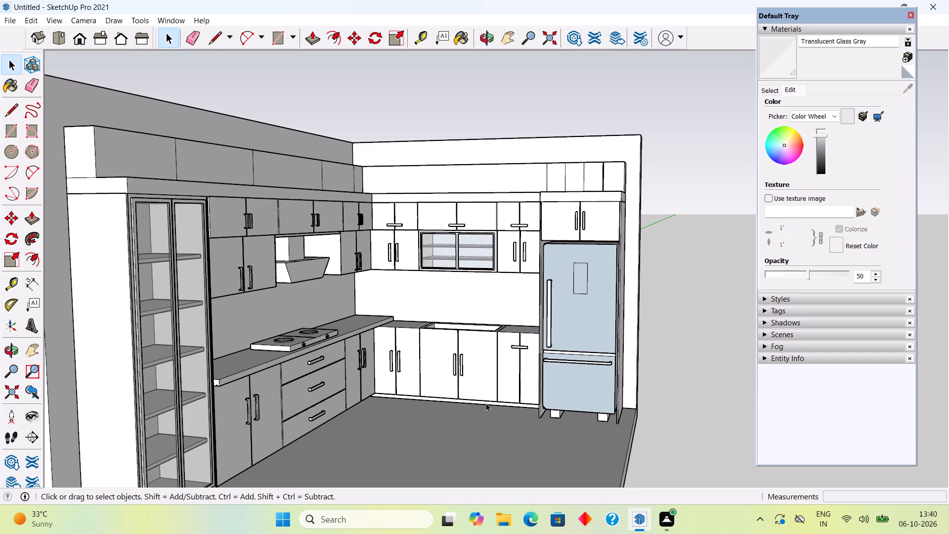
{"action": "scroll", "coordinate": [520, 303], "scroll_direction": "down", "scroll_amount": 9}
{"action": "middle_click_drag", "start_coordinate": [447, 330], "coordinate": [320, 309]}
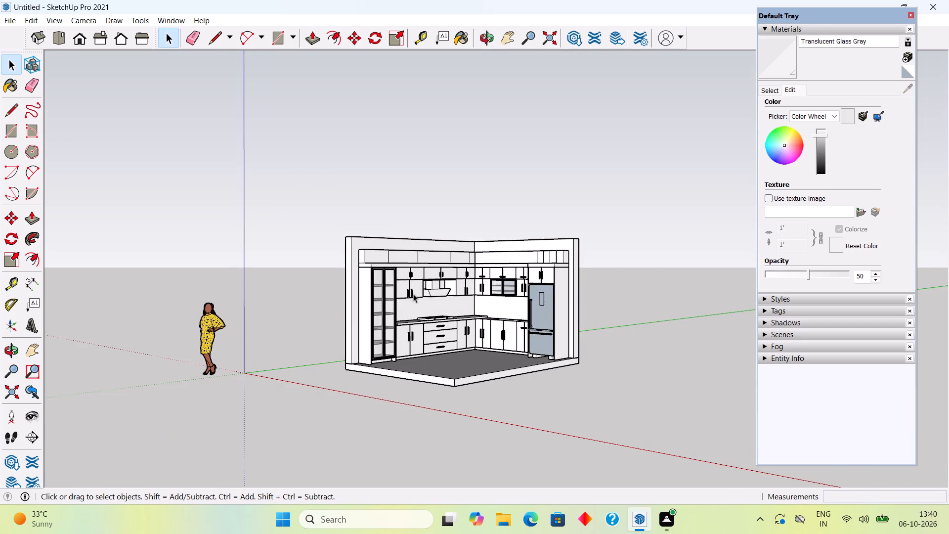
{"action": "scroll", "coordinate": [427, 270], "scroll_direction": "up", "scroll_amount": 4}
{"action": "scroll", "coordinate": [637, 329], "scroll_direction": "up", "scroll_amount": 4}
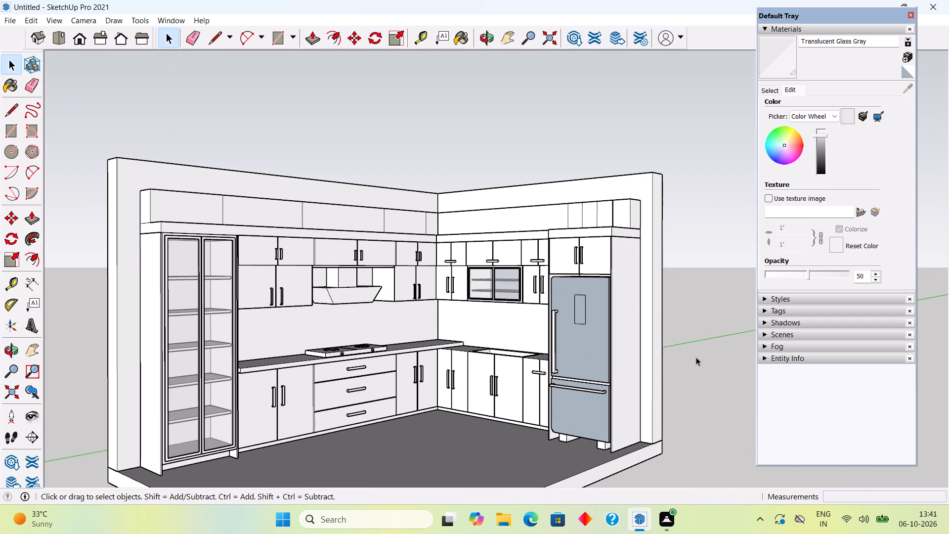
{"action": "scroll", "coordinate": [697, 357], "scroll_direction": "up", "scroll_amount": 2}
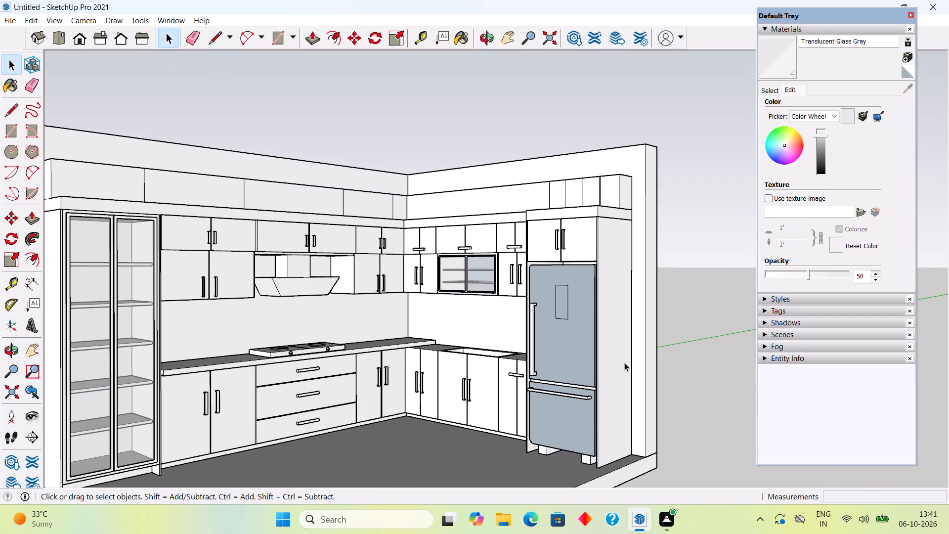
{"action": "middle_click_drag", "start_coordinate": [614, 347], "coordinate": [647, 319]}
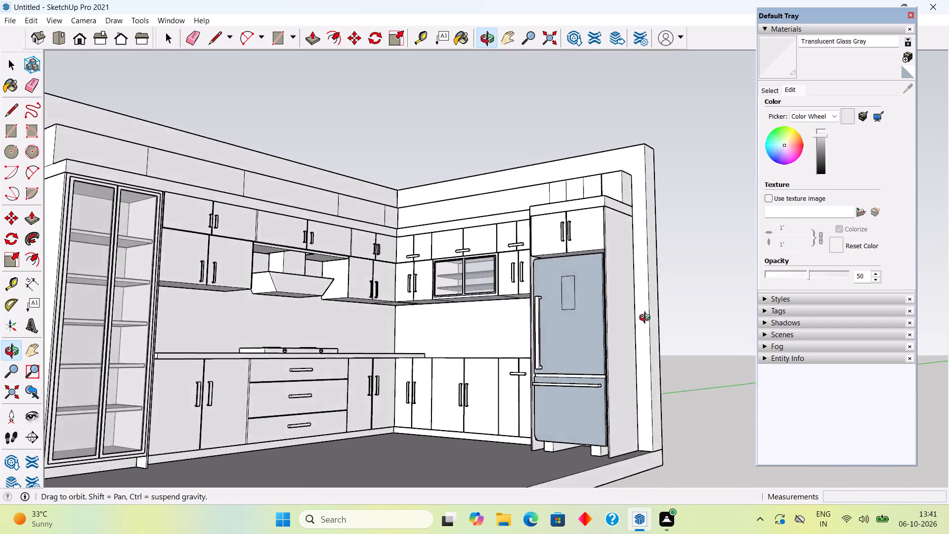
Paint the refrigerator with the grey Color M03 from the Colors collection.
{"action": "middle_click_drag", "start_coordinate": [647, 319], "coordinate": [645, 360]}
{"action": "scroll", "coordinate": [645, 359], "scroll_direction": "down", "scroll_amount": 7}
{"action": "left_click", "coordinate": [709, 315]}
{"action": "scroll", "coordinate": [548, 323], "scroll_direction": "up", "scroll_amount": 3}
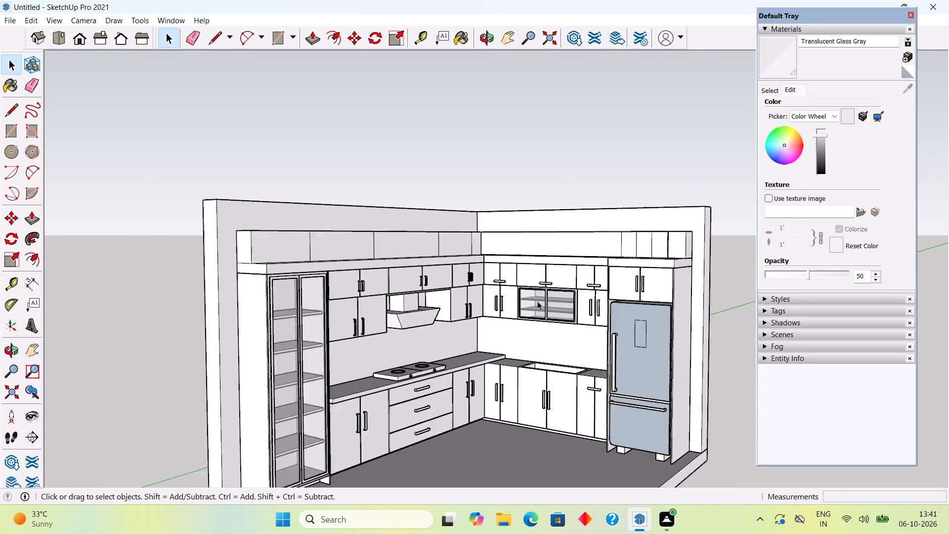
{"action": "scroll", "coordinate": [537, 301], "scroll_direction": "up", "scroll_amount": 2}
{"action": "scroll", "coordinate": [533, 286], "scroll_direction": "down", "scroll_amount": 4}
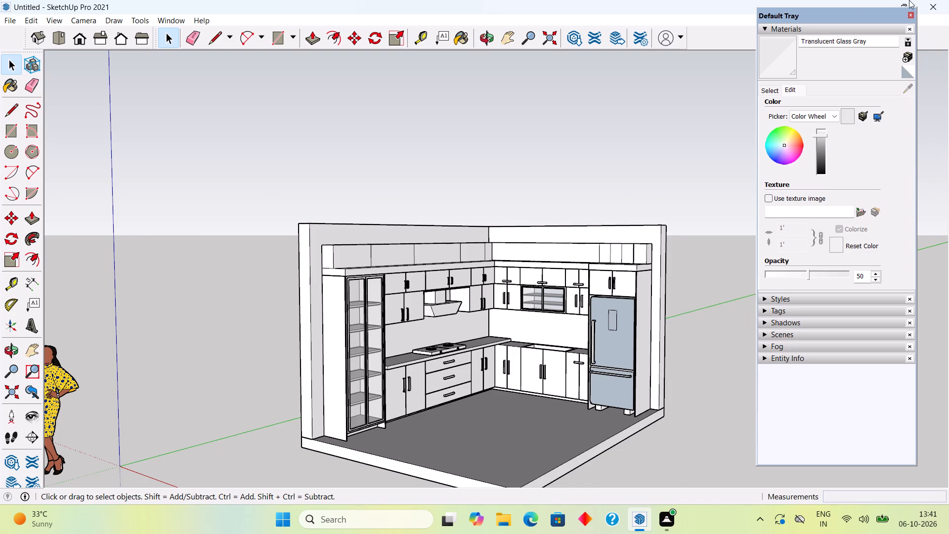
{"action": "left_click", "coordinate": [770, 92]}
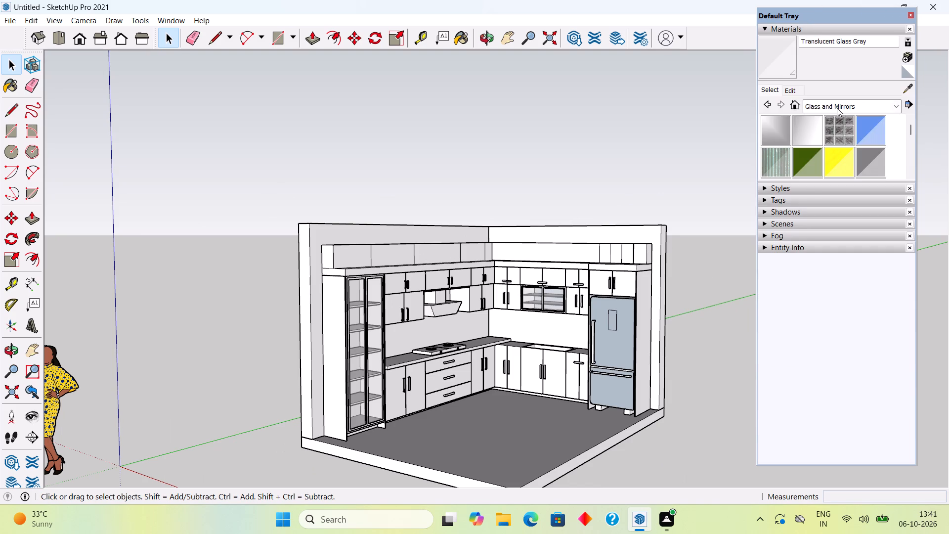
{"action": "left_click", "coordinate": [837, 108]}
{"action": "left_click", "coordinate": [843, 150]}
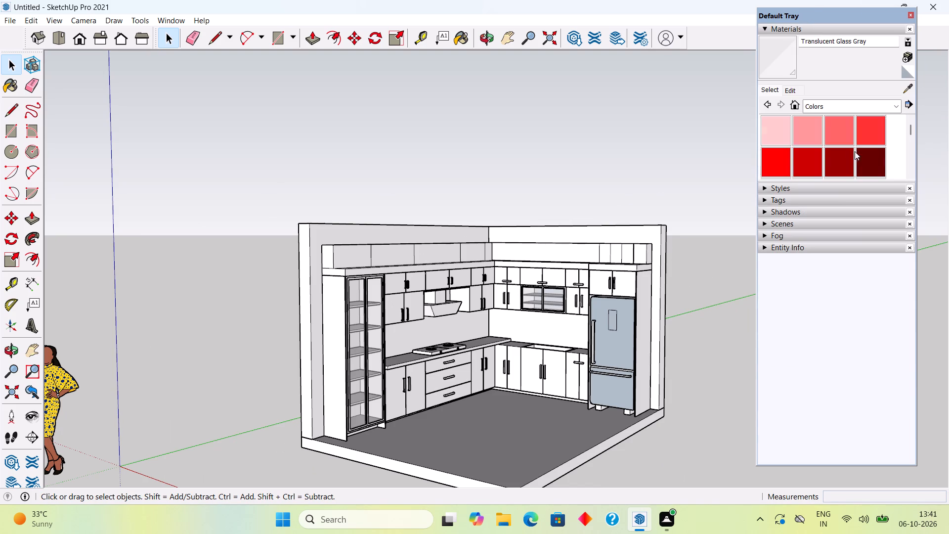
{"action": "scroll", "coordinate": [855, 151], "scroll_direction": "down", "scroll_amount": 18}
{"action": "scroll", "coordinate": [853, 151], "scroll_direction": "up", "scroll_amount": 2}
{"action": "scroll", "coordinate": [853, 151], "scroll_direction": "down", "scroll_amount": 2}
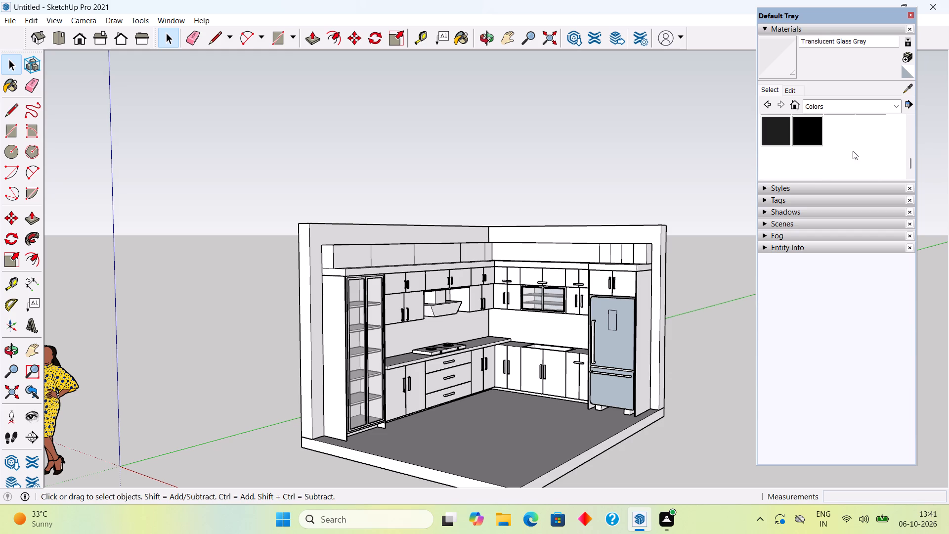
{"action": "scroll", "coordinate": [853, 151], "scroll_direction": "up", "scroll_amount": 1}
{"action": "left_click", "coordinate": [874, 135]}
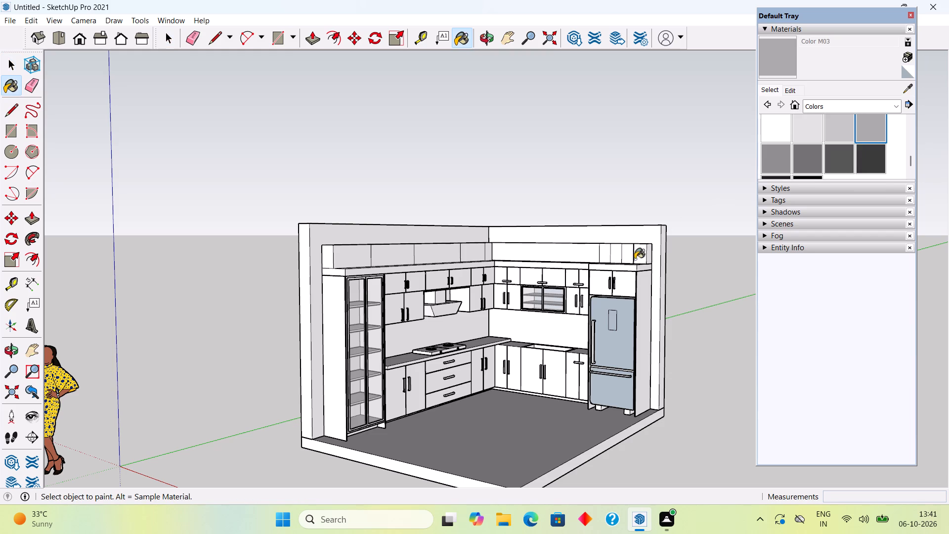
{"action": "left_click", "coordinate": [624, 339]}
{"action": "scroll", "coordinate": [624, 341], "scroll_direction": "up", "scroll_amount": 6}
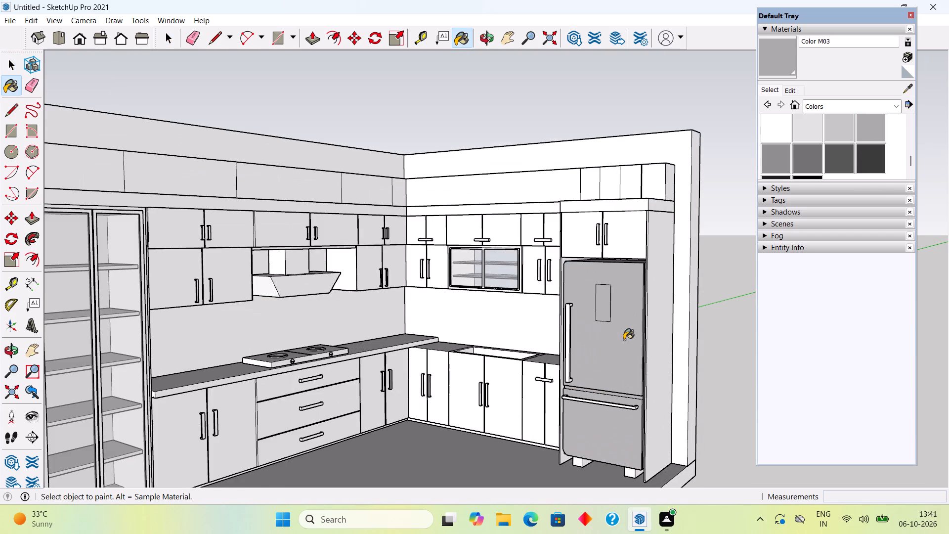
{"action": "scroll", "coordinate": [623, 339], "scroll_direction": "up", "scroll_amount": 6}
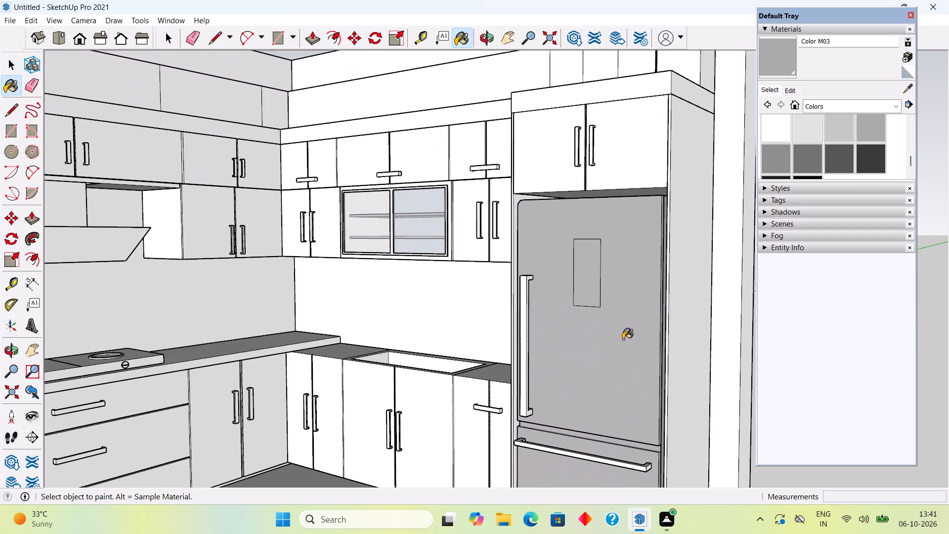
{"action": "key", "text": "space"}
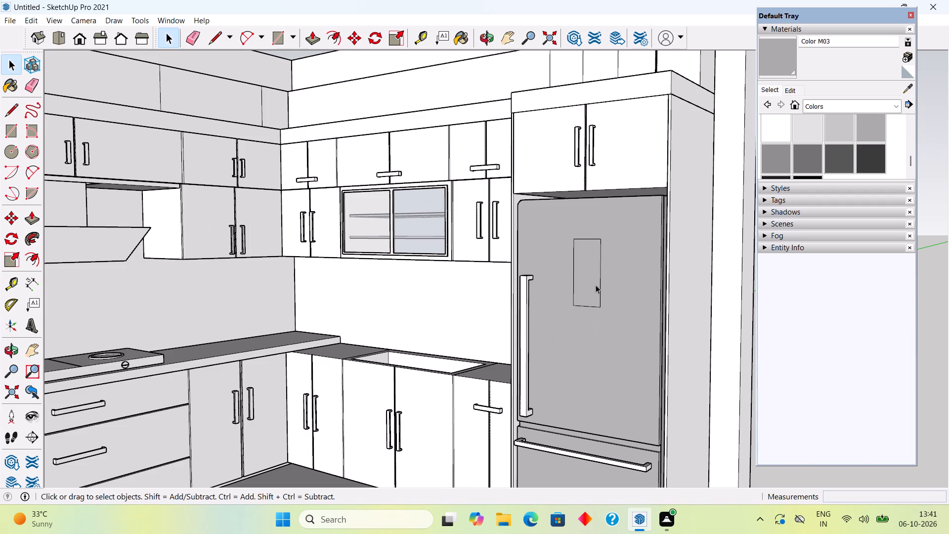
Draw a small, roughly square rectangle in the upper part of the display panel on the refrigerator's upper door.
{"action": "scroll", "coordinate": [582, 270], "scroll_direction": "up", "scroll_amount": 12}
{"action": "key", "text": "r"}
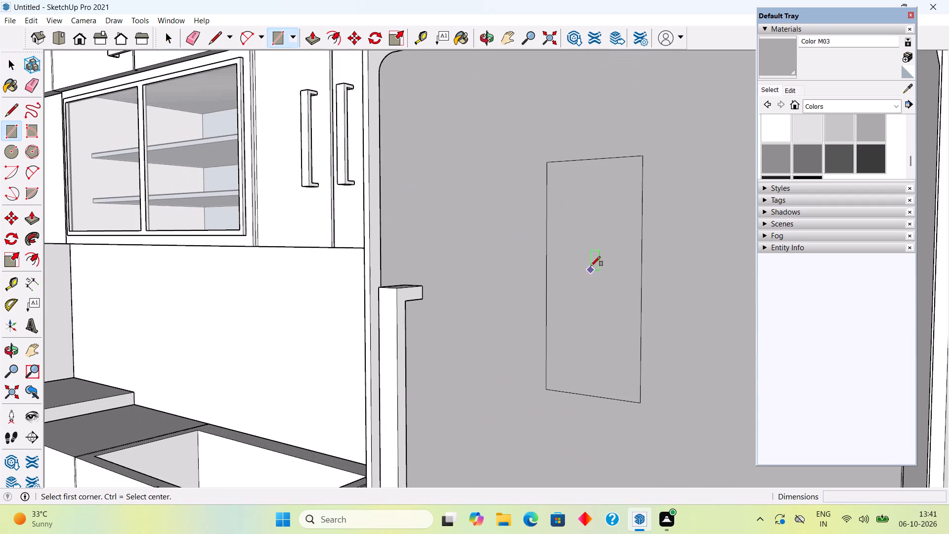
{"action": "left_click", "coordinate": [581, 197]}
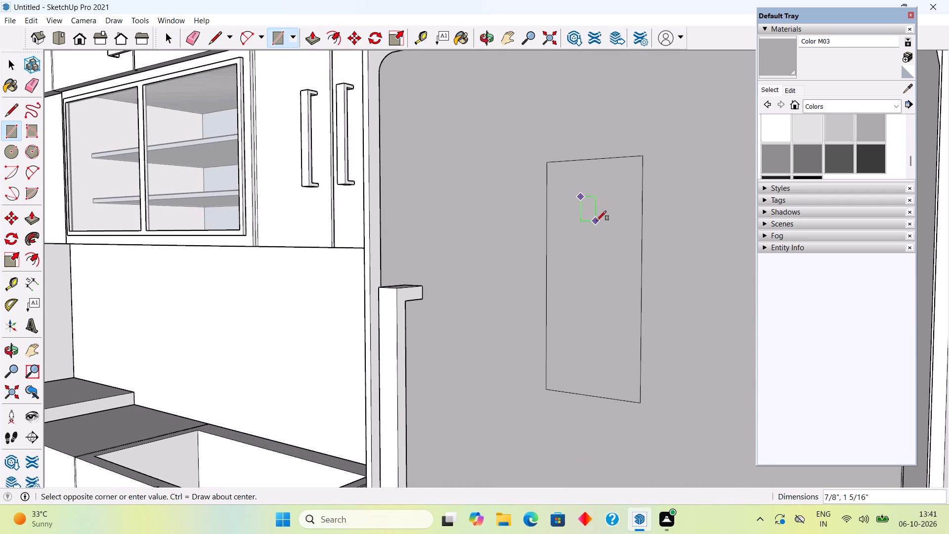
{"action": "left_click", "coordinate": [602, 219]}
{"action": "key", "text": "space"}
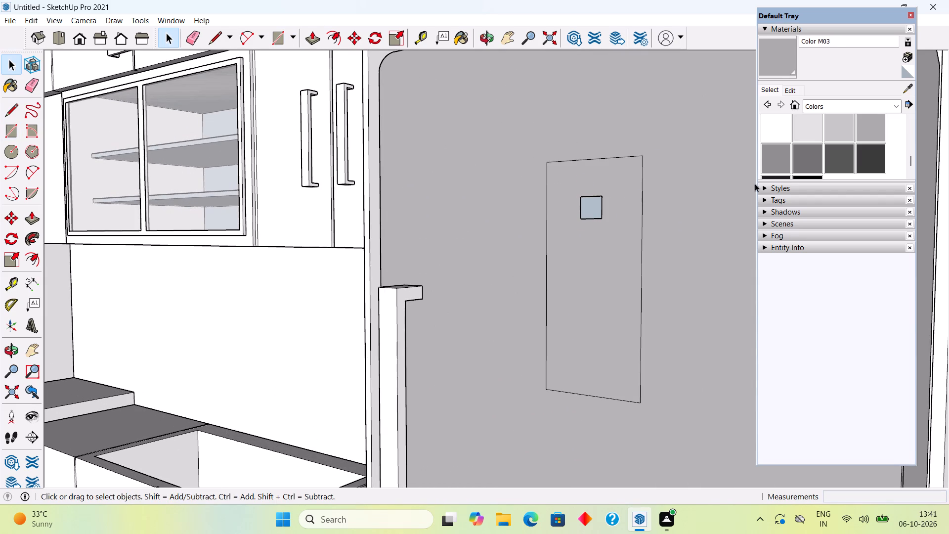
Paint the small square on the refrigerator's display panel with the white Color M00.
{"action": "left_click", "coordinate": [775, 125]}
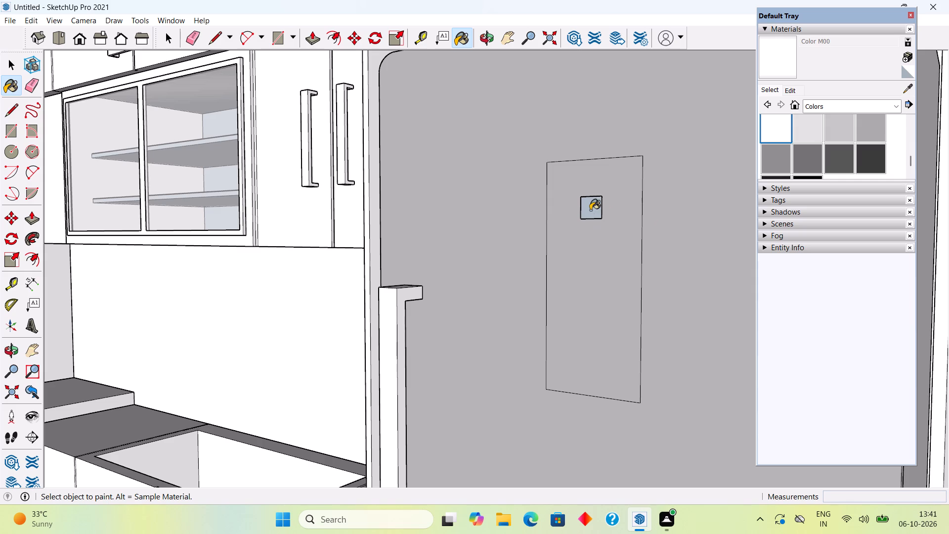
{"action": "left_click", "coordinate": [590, 210]}
{"action": "key", "text": "space"}
Open the refrigerator's group, paint the display panel face around the white square with dark Color M07, and exit the group.
{"action": "triple_click", "coordinate": [604, 311]}
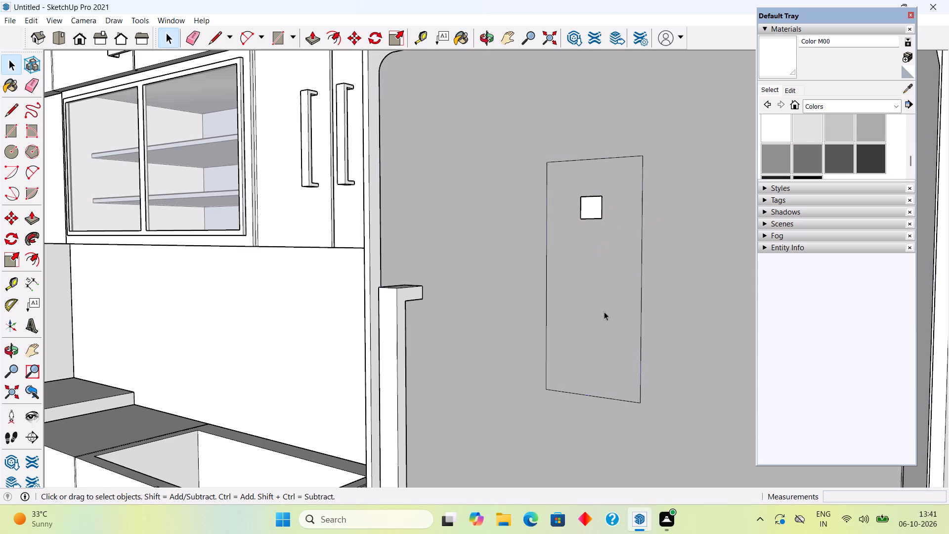
{"action": "double_click", "coordinate": [604, 311]}
{"action": "left_click", "coordinate": [604, 311]}
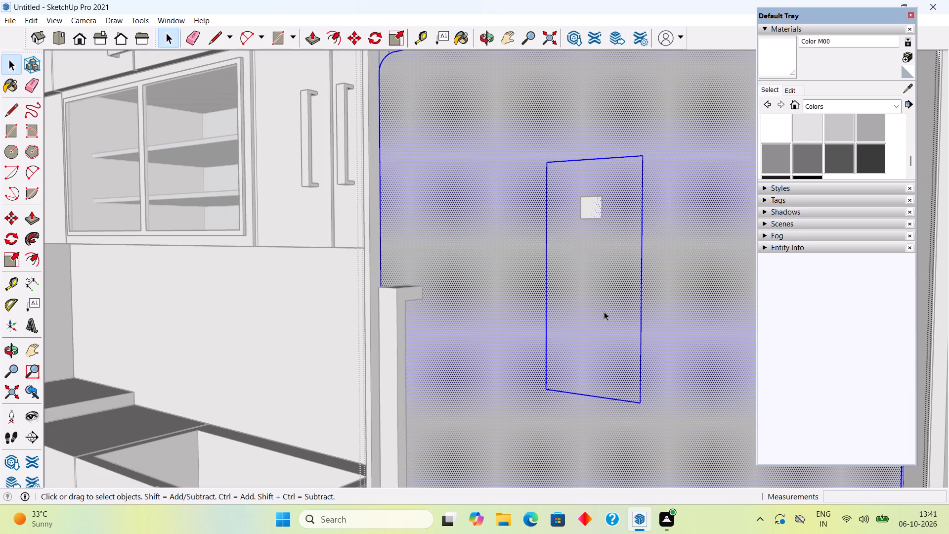
{"action": "left_click", "coordinate": [604, 311]}
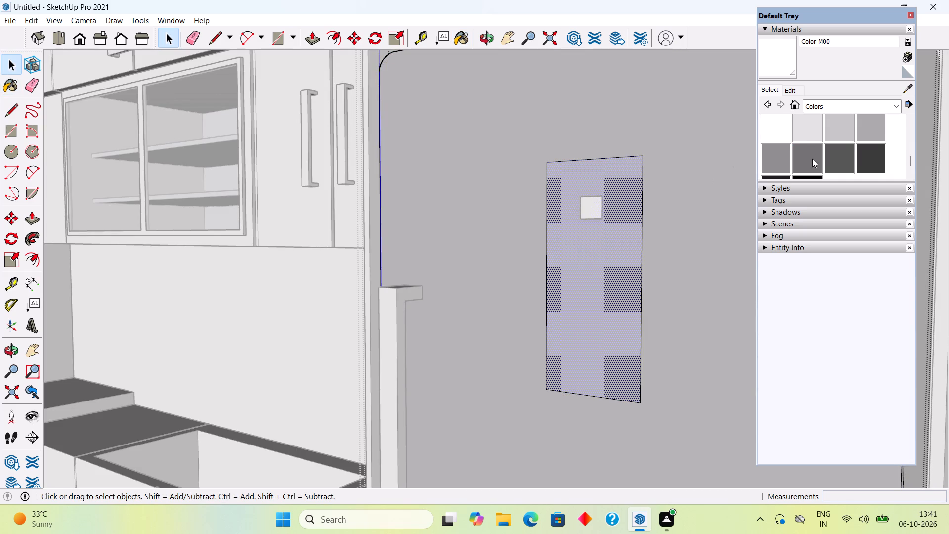
{"action": "left_click", "coordinate": [871, 155]}
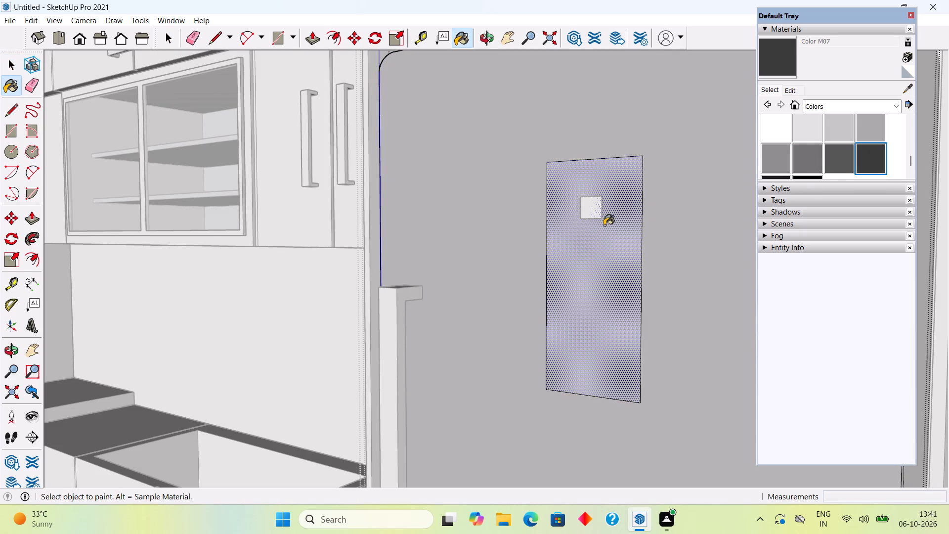
{"action": "left_click", "coordinate": [604, 225]}
{"action": "key", "text": "space"}
{"action": "scroll", "coordinate": [604, 225], "scroll_direction": "down", "scroll_amount": 5}
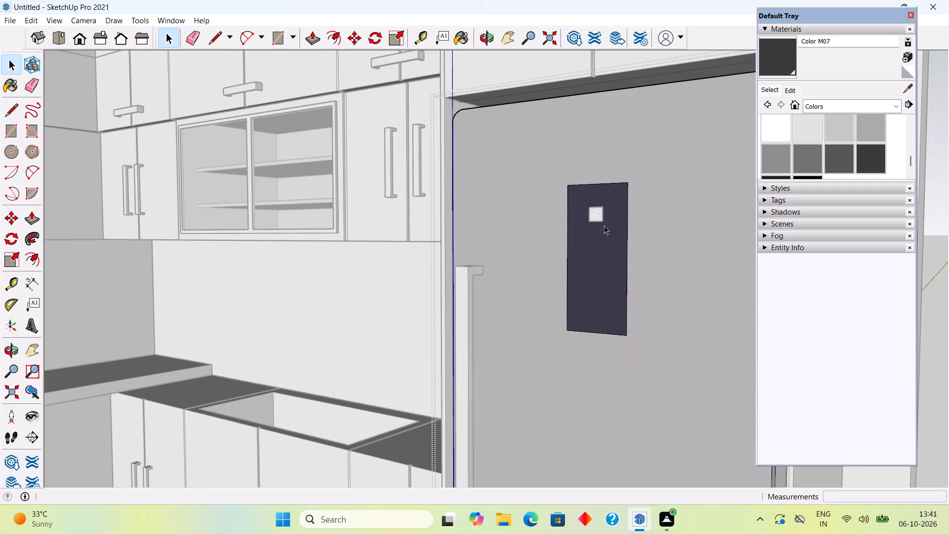
{"action": "scroll", "coordinate": [598, 232], "scroll_direction": "up", "scroll_amount": 10}
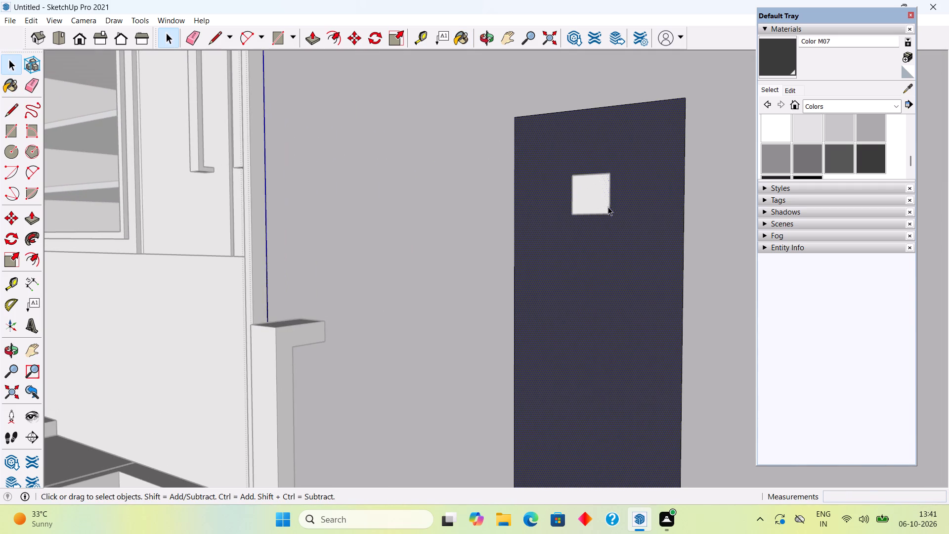
{"action": "scroll", "coordinate": [605, 210], "scroll_direction": "down", "scroll_amount": 8}
{"action": "scroll", "coordinate": [596, 232], "scroll_direction": "down", "scroll_amount": 13}
{"action": "key", "text": "space"}
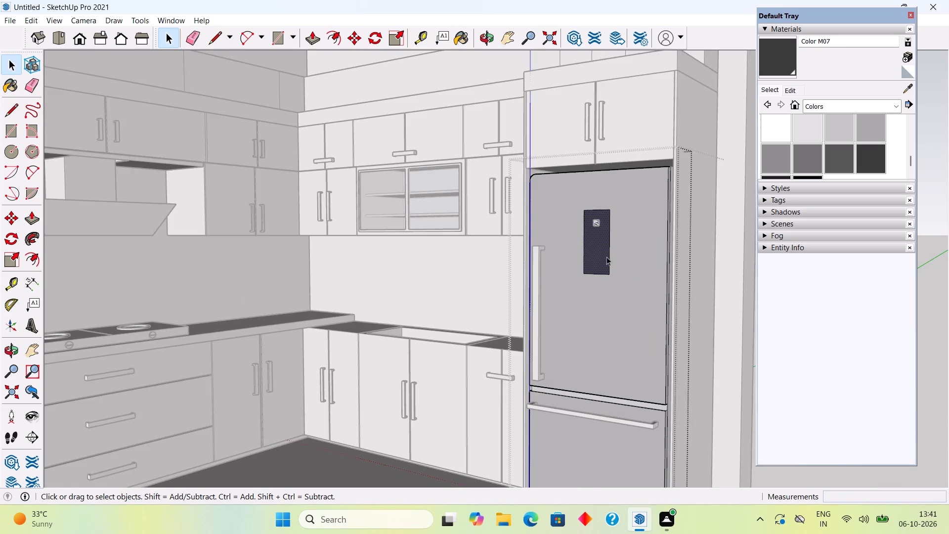
{"action": "scroll", "coordinate": [609, 270], "scroll_direction": "down", "scroll_amount": 10}
{"action": "double_click", "coordinate": [709, 241]}
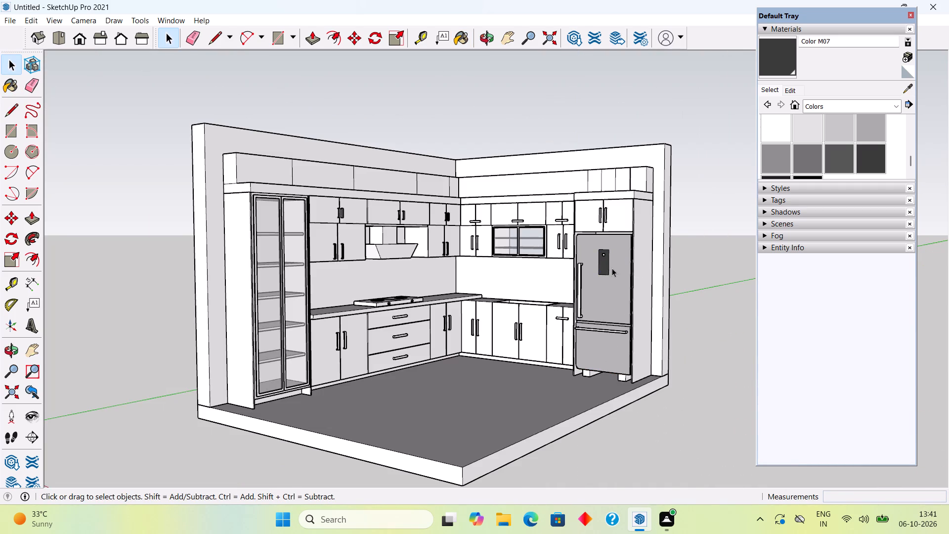
Examine the refrigerator's painted doors and display panel up close and against the surrounding cabinets.
{"action": "scroll", "coordinate": [595, 258], "scroll_direction": "up", "scroll_amount": 10}
{"action": "scroll", "coordinate": [649, 262], "scroll_direction": "up", "scroll_amount": 6}
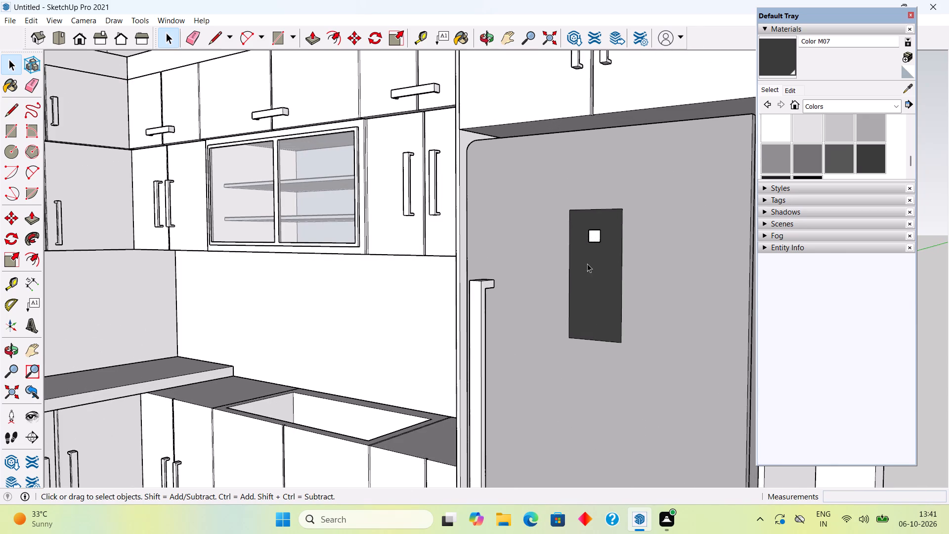
{"action": "scroll", "coordinate": [587, 264], "scroll_direction": "down", "scroll_amount": 3}
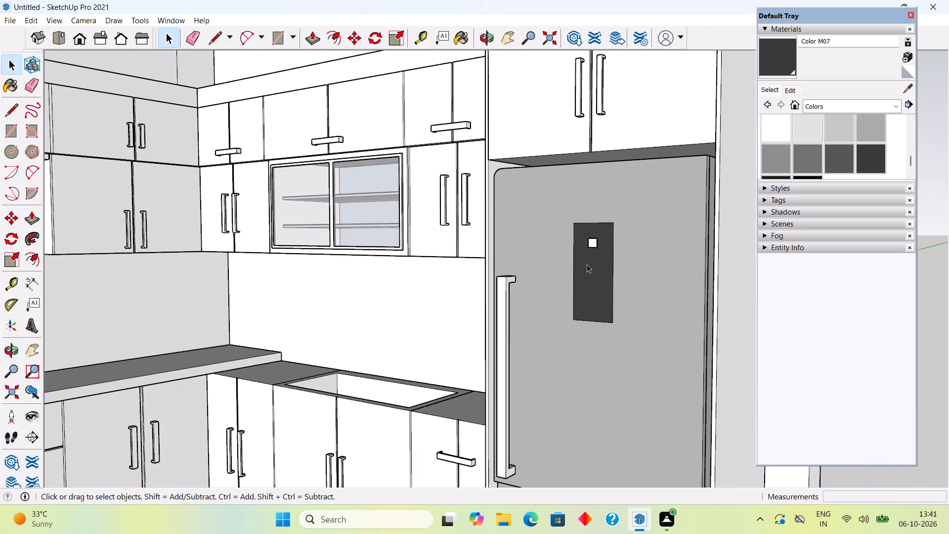
{"action": "scroll", "coordinate": [594, 267], "scroll_direction": "down", "scroll_amount": 3}
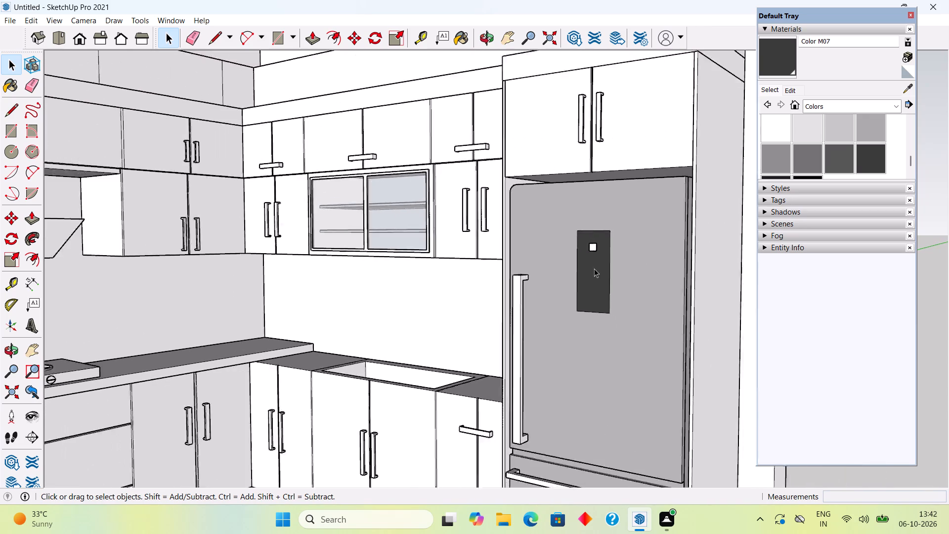
{"action": "scroll", "coordinate": [594, 268], "scroll_direction": "down", "scroll_amount": 5}
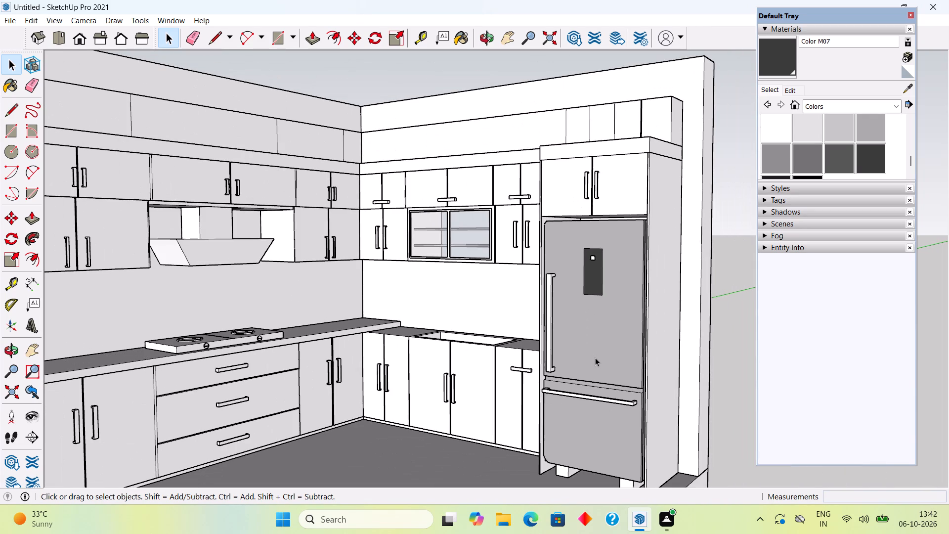
{"action": "scroll", "coordinate": [582, 360], "scroll_direction": "down", "scroll_amount": 4}
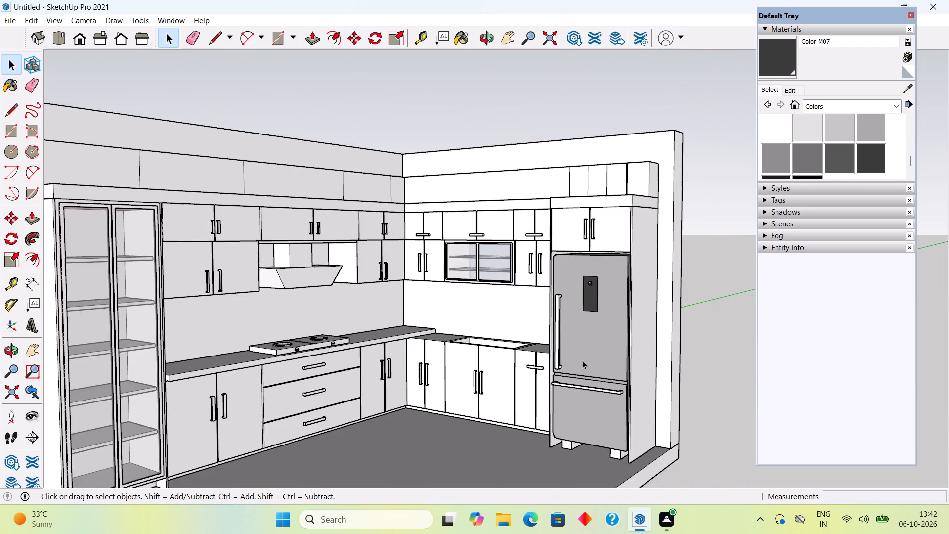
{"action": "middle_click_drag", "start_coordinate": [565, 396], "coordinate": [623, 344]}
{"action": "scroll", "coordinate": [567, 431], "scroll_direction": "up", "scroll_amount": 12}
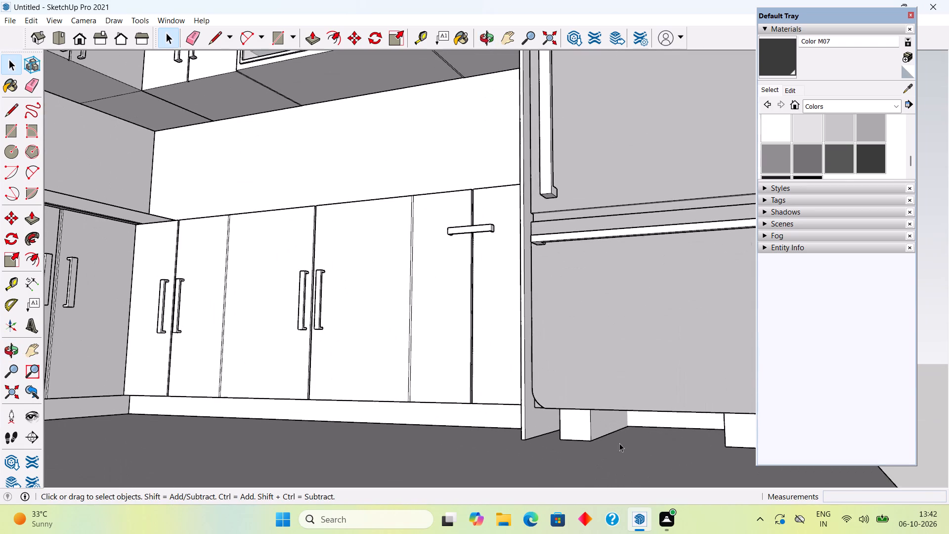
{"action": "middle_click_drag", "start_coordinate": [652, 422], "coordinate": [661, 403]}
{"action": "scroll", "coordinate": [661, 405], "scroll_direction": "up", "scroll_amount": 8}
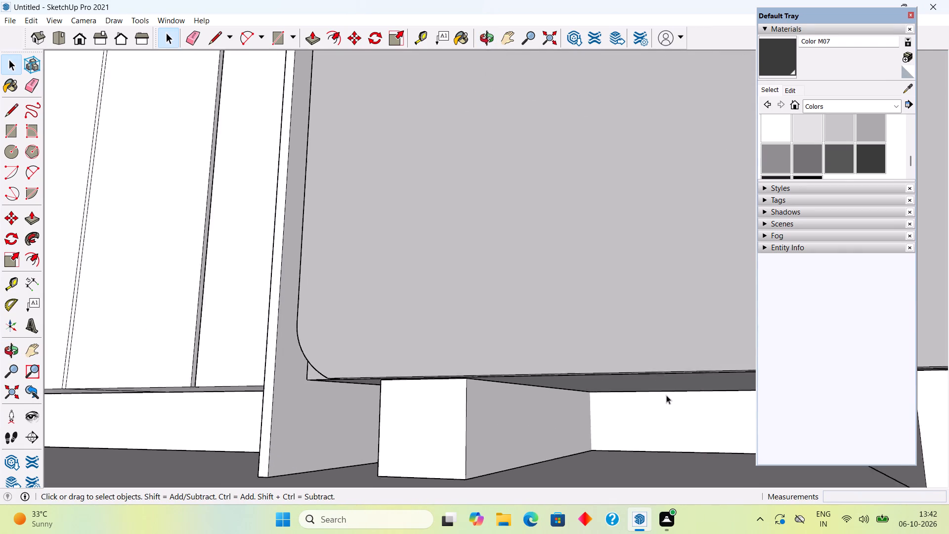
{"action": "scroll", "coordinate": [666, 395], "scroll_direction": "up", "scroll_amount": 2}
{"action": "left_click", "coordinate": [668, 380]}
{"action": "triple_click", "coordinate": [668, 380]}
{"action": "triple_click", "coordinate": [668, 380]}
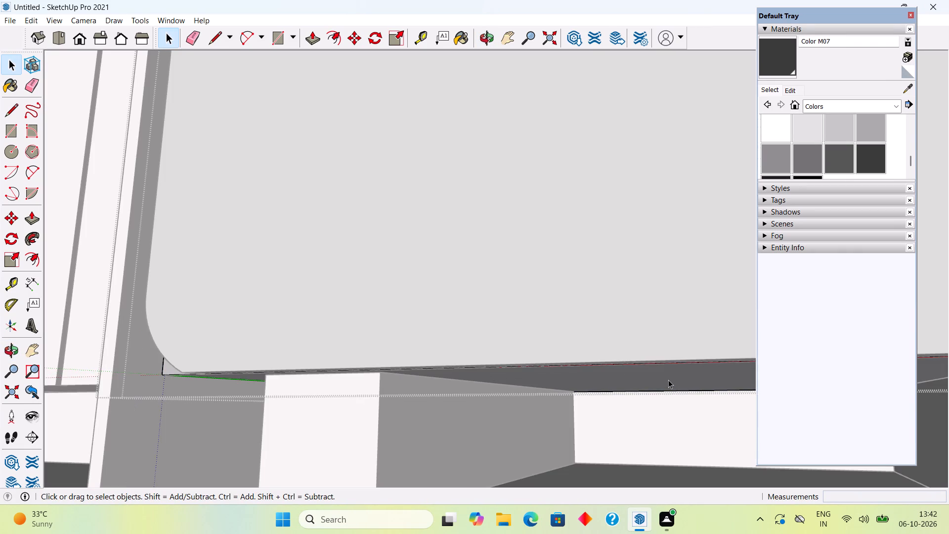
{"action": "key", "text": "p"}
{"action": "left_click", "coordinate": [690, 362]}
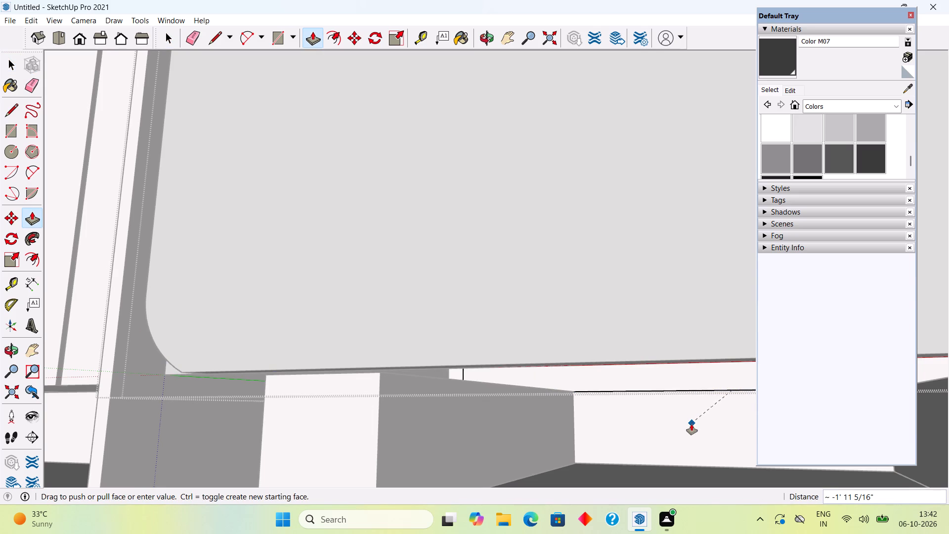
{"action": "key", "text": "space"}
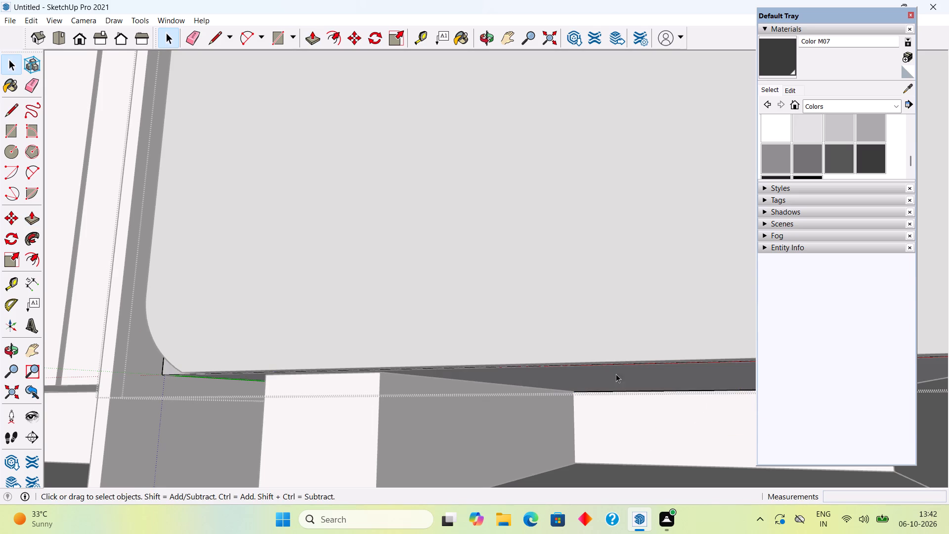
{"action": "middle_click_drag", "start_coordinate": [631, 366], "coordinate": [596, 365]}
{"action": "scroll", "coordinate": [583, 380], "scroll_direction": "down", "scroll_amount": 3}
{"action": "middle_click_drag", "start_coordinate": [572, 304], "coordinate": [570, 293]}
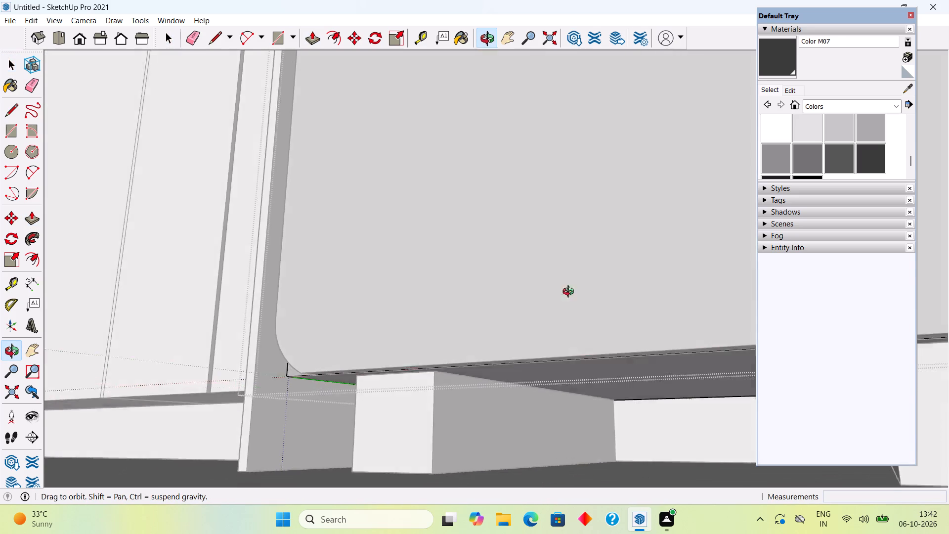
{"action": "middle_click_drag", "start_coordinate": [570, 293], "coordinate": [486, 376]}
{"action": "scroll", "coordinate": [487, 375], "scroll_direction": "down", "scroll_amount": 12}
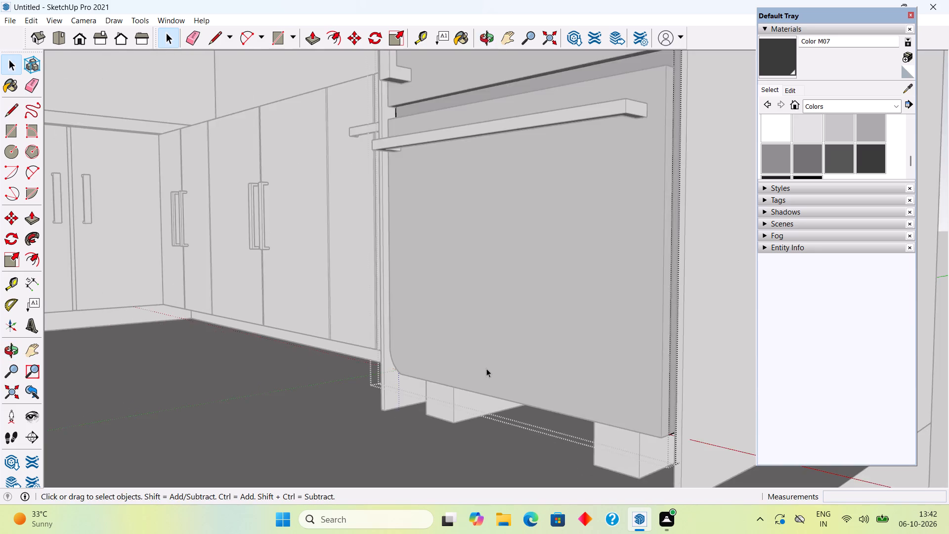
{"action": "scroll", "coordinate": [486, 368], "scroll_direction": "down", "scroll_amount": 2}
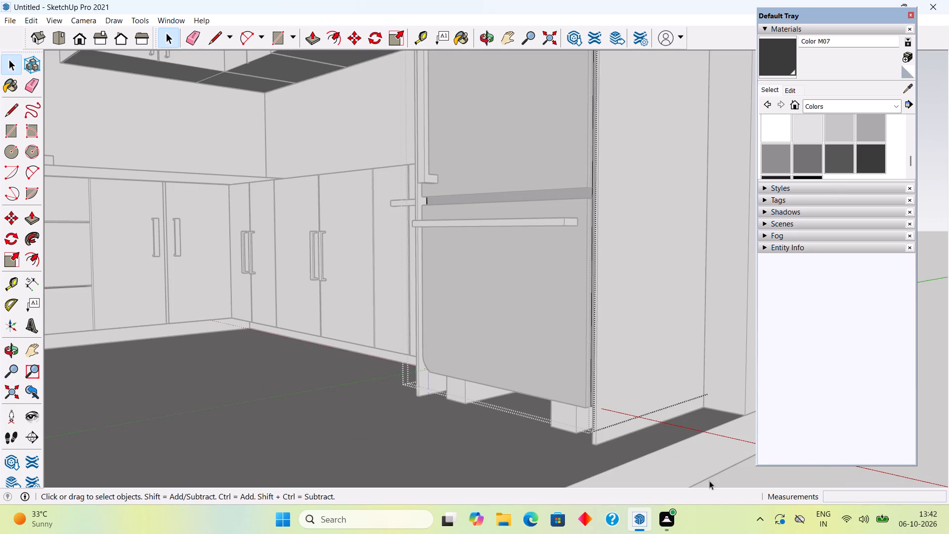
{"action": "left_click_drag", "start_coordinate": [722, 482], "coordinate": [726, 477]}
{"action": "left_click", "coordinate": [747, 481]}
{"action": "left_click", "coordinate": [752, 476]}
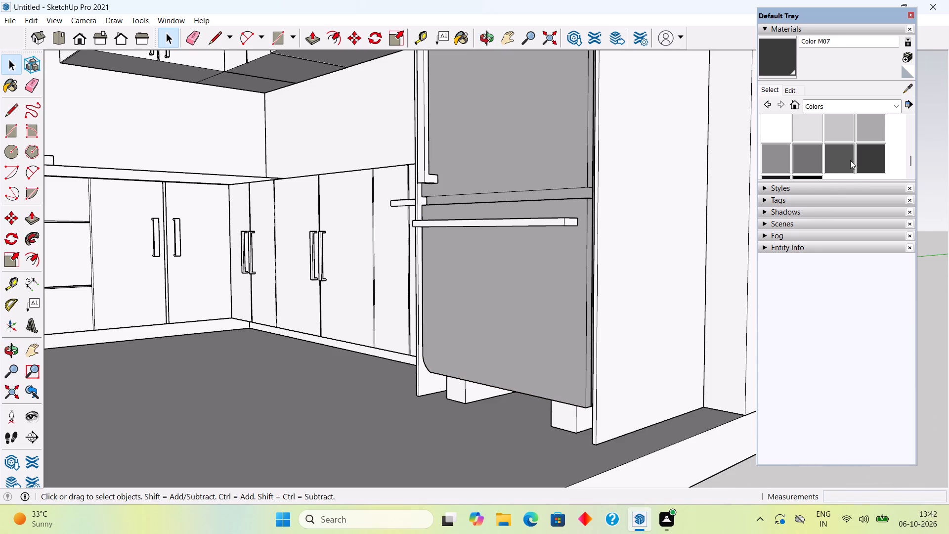
Paint the two feet under the refrigerator with dark grey Color M06.
{"action": "scroll", "coordinate": [850, 160], "scroll_direction": "down", "scroll_amount": 1}
{"action": "scroll", "coordinate": [850, 160], "scroll_direction": "up", "scroll_amount": 1}
{"action": "left_click", "coordinate": [847, 159]}
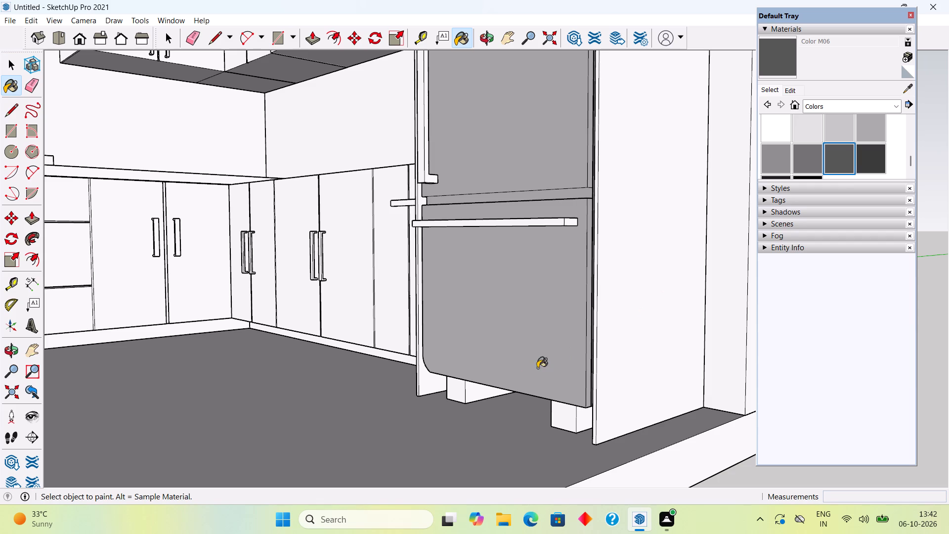
{"action": "left_click", "coordinate": [489, 396]}
{"action": "left_click", "coordinate": [574, 421]}
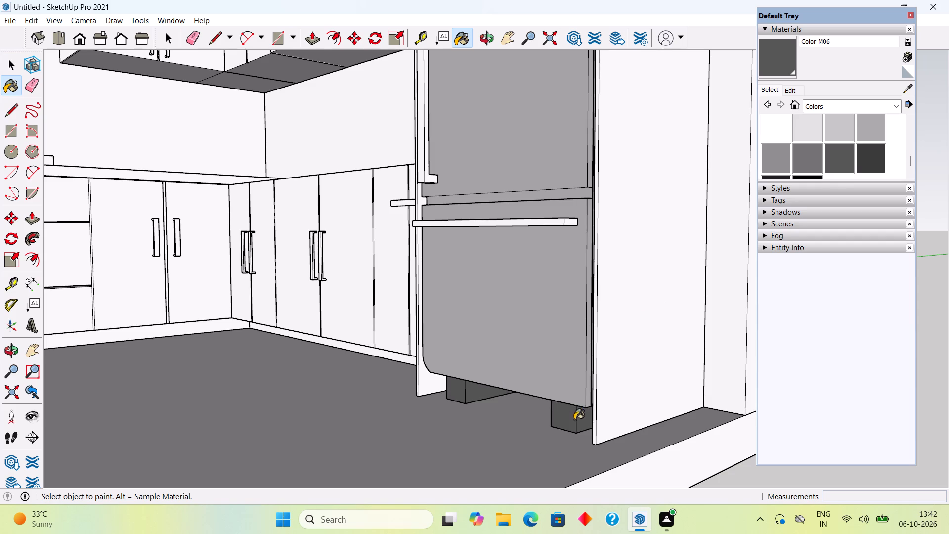
{"action": "scroll", "coordinate": [574, 419], "scroll_direction": "down", "scroll_amount": 14}
{"action": "key", "text": "space"}
Examine the painted refrigerator up close and against the whole kitchen, and look through the dark grey swatches.
{"action": "middle_click_drag", "start_coordinate": [492, 301], "coordinate": [594, 311]}
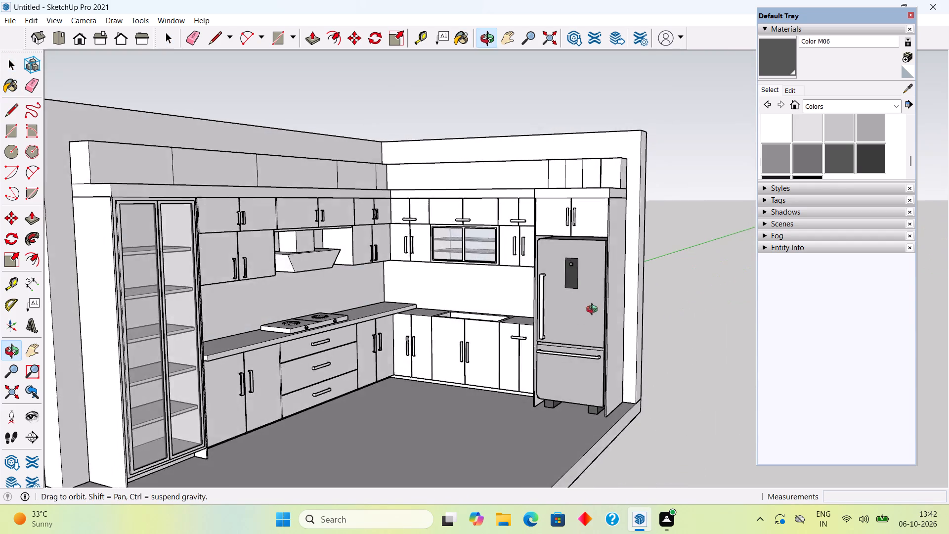
{"action": "middle_click_drag", "start_coordinate": [594, 311], "coordinate": [608, 306]}
{"action": "scroll", "coordinate": [602, 290], "scroll_direction": "up", "scroll_amount": 5}
{"action": "scroll", "coordinate": [582, 337], "scroll_direction": "up", "scroll_amount": 5}
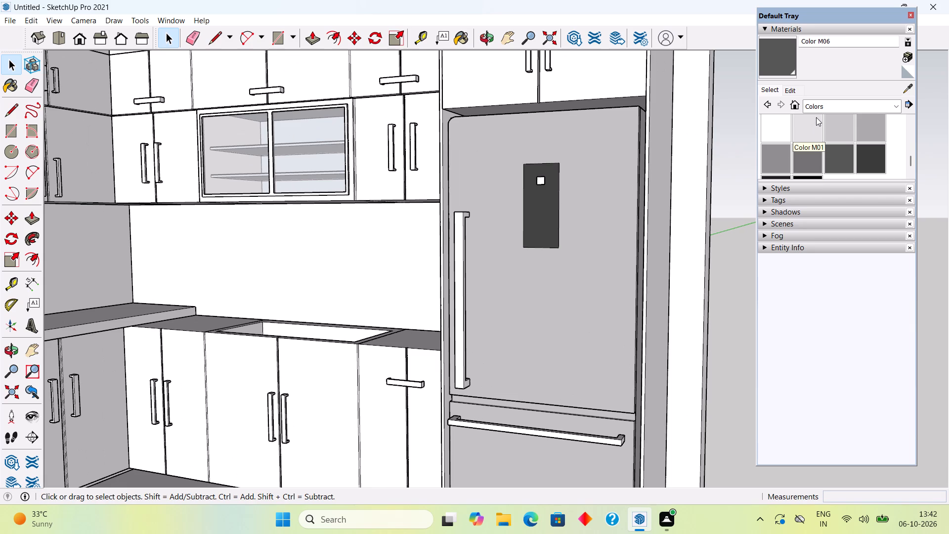
{"action": "scroll", "coordinate": [842, 87], "scroll_direction": "down", "scroll_amount": 1}
{"action": "scroll", "coordinate": [822, 150], "scroll_direction": "down", "scroll_amount": 5}
{"action": "scroll", "coordinate": [755, 181], "scroll_direction": "down", "scroll_amount": 4}
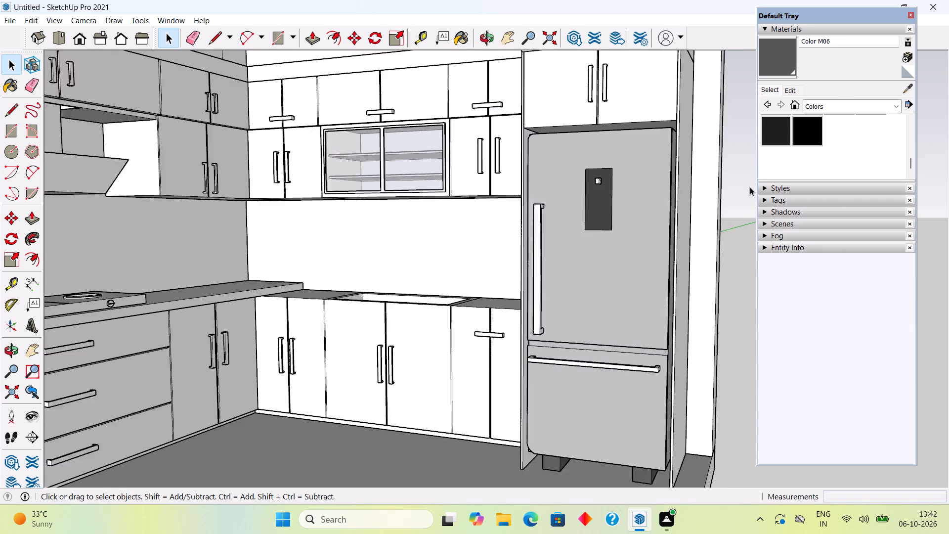
{"action": "scroll", "coordinate": [717, 214], "scroll_direction": "down", "scroll_amount": 4}
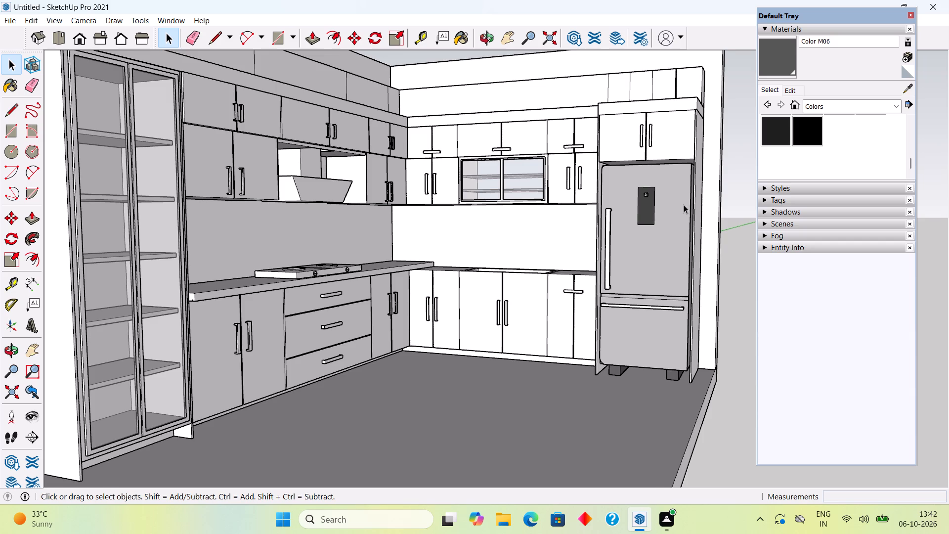
{"action": "scroll", "coordinate": [684, 205], "scroll_direction": "up", "scroll_amount": 12}
{"action": "middle_click_drag", "start_coordinate": [673, 199], "coordinate": [585, 291]}
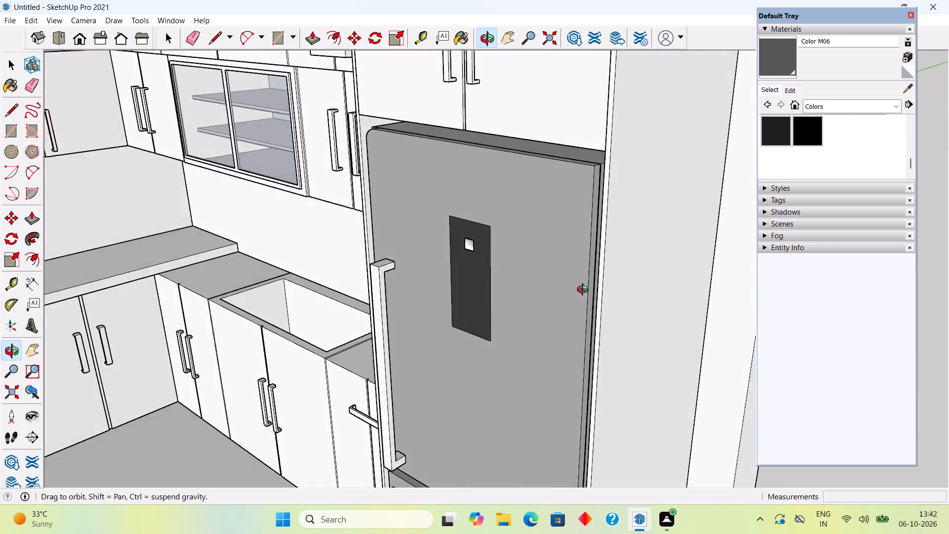
{"action": "middle_click_drag", "start_coordinate": [585, 291], "coordinate": [720, 346]}
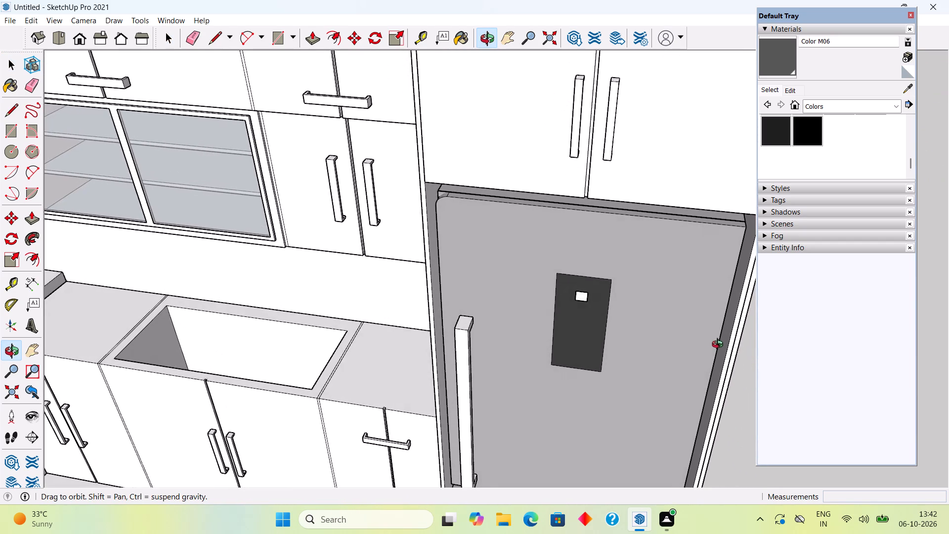
{"action": "middle_click_drag", "start_coordinate": [720, 346], "coordinate": [660, 318]}
{"action": "scroll", "coordinate": [653, 277], "scroll_direction": "down", "scroll_amount": 9}
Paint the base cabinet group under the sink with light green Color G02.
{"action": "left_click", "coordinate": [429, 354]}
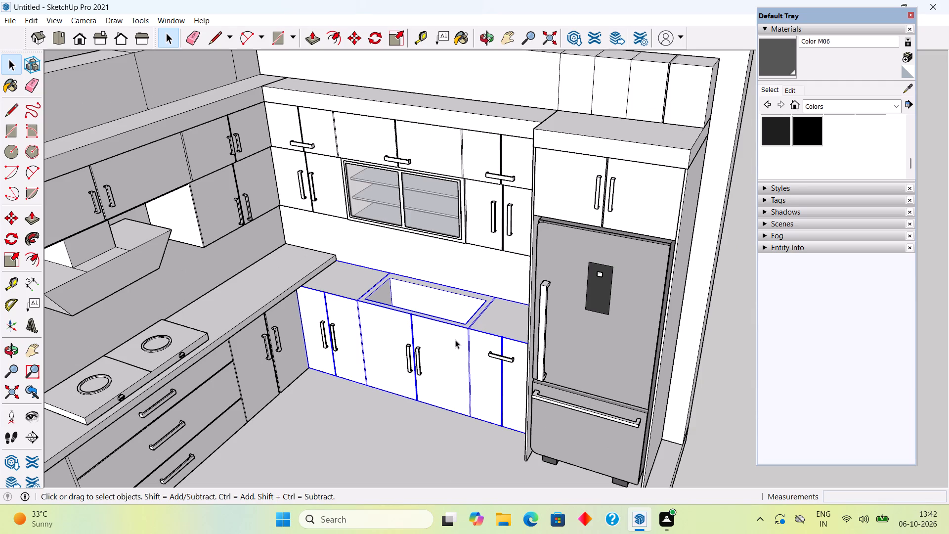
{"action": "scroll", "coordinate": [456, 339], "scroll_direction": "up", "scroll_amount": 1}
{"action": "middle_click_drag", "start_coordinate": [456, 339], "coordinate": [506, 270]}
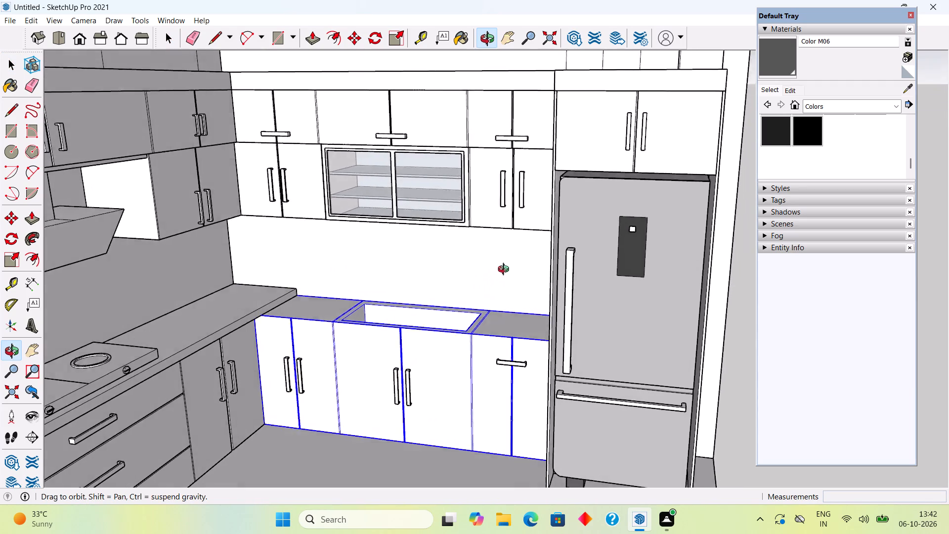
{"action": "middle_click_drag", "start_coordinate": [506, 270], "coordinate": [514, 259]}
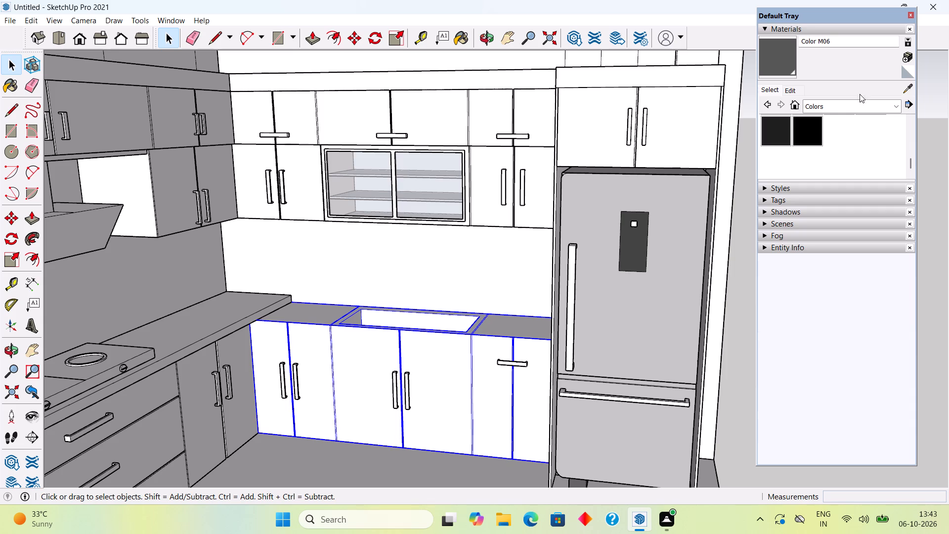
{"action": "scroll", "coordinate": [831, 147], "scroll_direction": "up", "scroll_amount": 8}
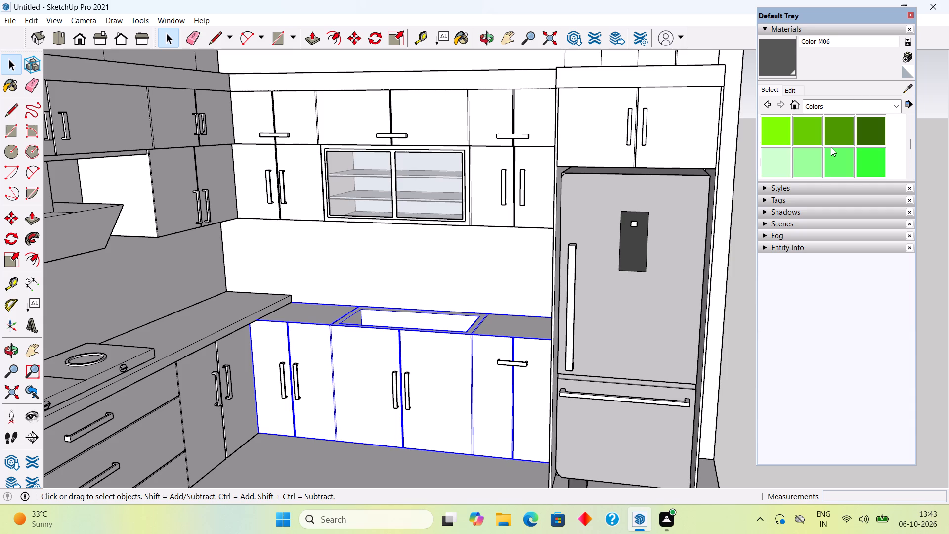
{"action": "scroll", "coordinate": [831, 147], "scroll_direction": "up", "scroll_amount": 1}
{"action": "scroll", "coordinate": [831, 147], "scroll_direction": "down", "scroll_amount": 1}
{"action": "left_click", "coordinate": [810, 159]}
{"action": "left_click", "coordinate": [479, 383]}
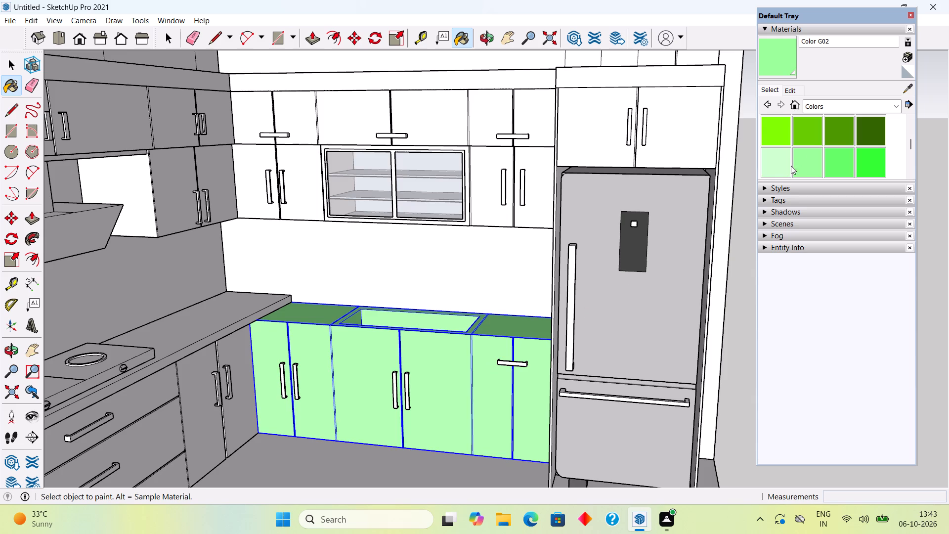
Repaint the base cabinet group under the sink with the paler green Color G01.
{"action": "left_click", "coordinate": [776, 165]}
{"action": "left_click", "coordinate": [482, 386]}
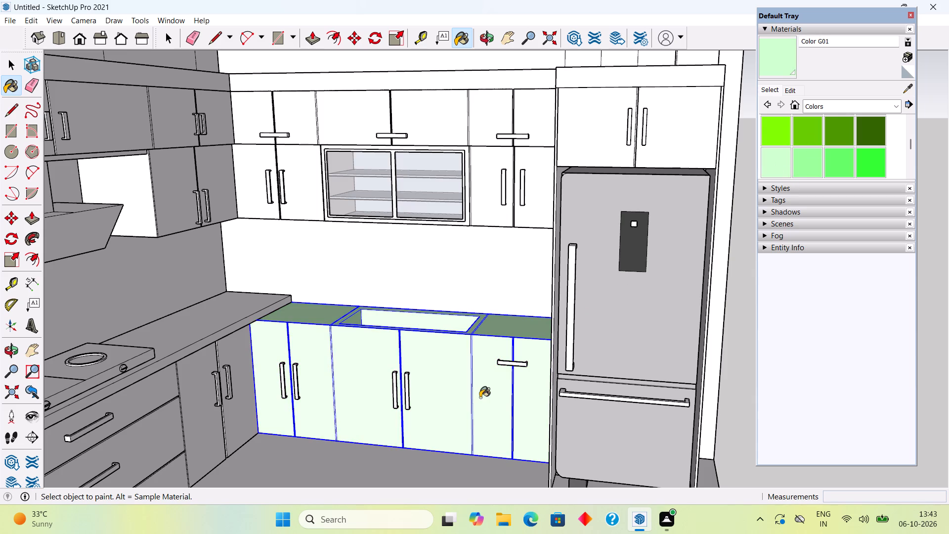
{"action": "scroll", "coordinate": [480, 398], "scroll_direction": "up", "scroll_amount": 4}
{"action": "scroll", "coordinate": [480, 398], "scroll_direction": "down", "scroll_amount": 1}
{"action": "middle_click_drag", "start_coordinate": [480, 398], "coordinate": [479, 331]}
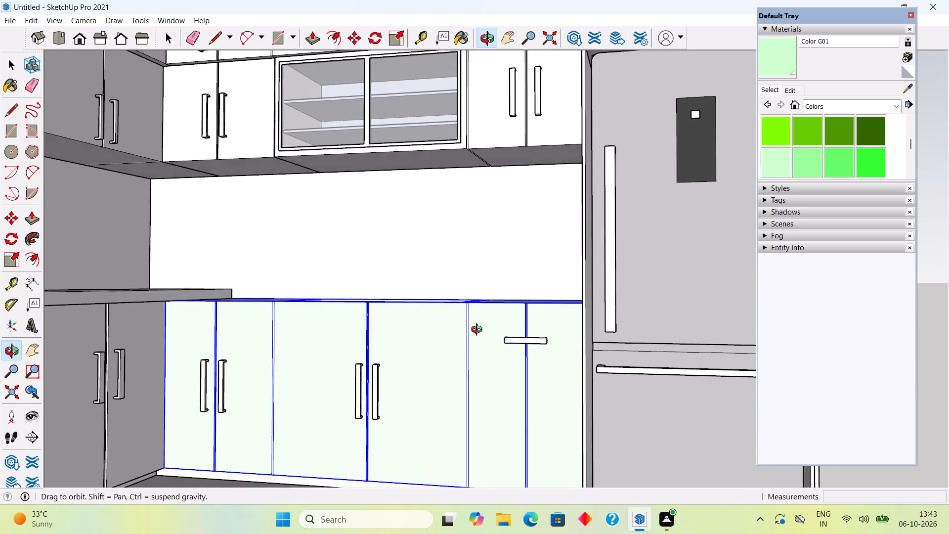
{"action": "middle_click_drag", "start_coordinate": [479, 331], "coordinate": [479, 330]}
{"action": "scroll", "coordinate": [479, 330], "scroll_direction": "down", "scroll_amount": 10}
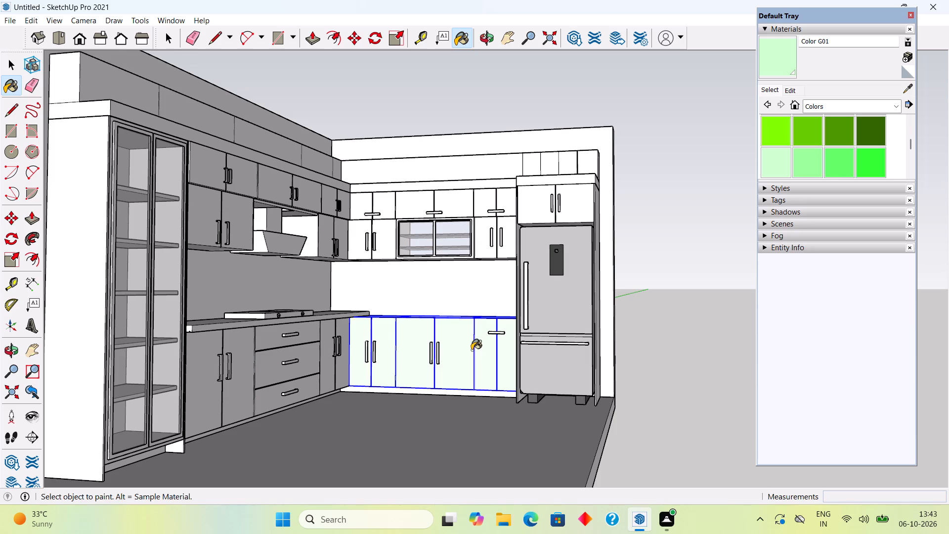
{"action": "key", "text": "space"}
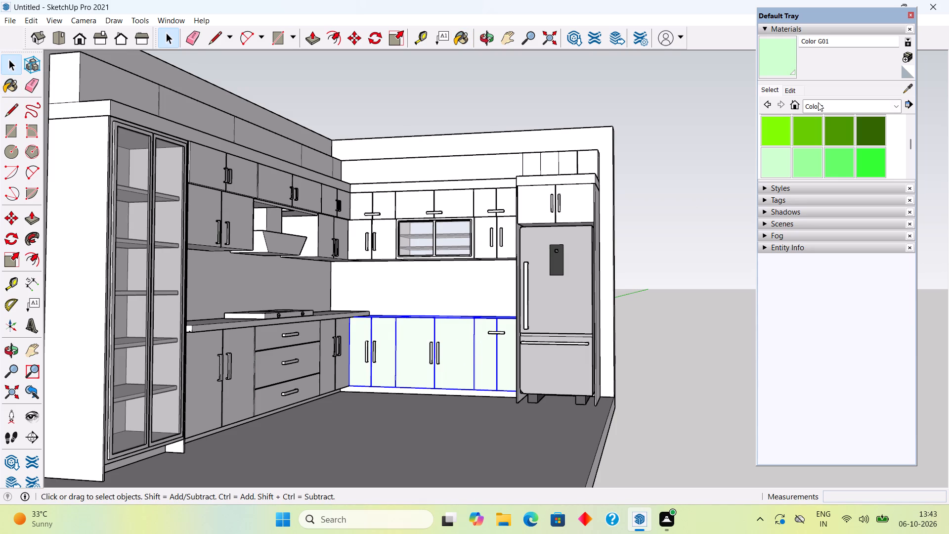
Edit Color G01 to a darker, muted green by lowering its brightness, and clear the cabinet selection.
{"action": "left_click", "coordinate": [787, 88]}
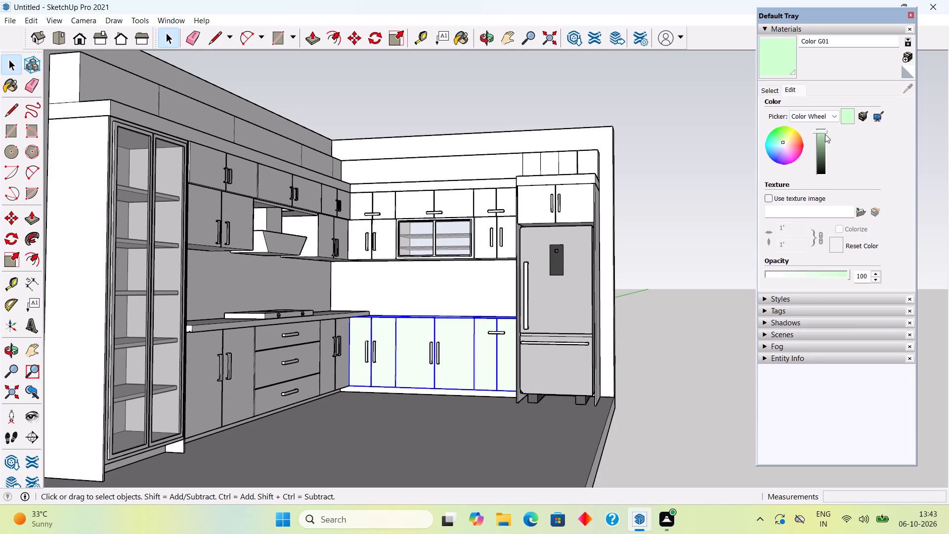
{"action": "left_click", "coordinate": [824, 131]}
{"action": "left_click", "coordinate": [826, 138]}
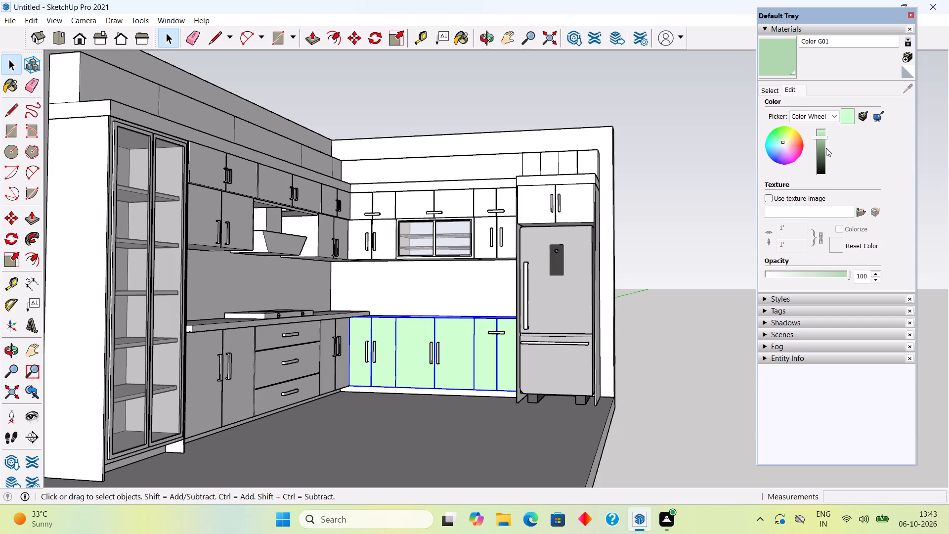
{"action": "left_click", "coordinate": [821, 137]}
{"action": "left_click", "coordinate": [691, 200]}
Paint the toe kicks below the sink cabinets and the adjoining stove-side cabinet run with the edited Color G01.
{"action": "middle_click_drag", "start_coordinate": [380, 394], "coordinate": [355, 389]}
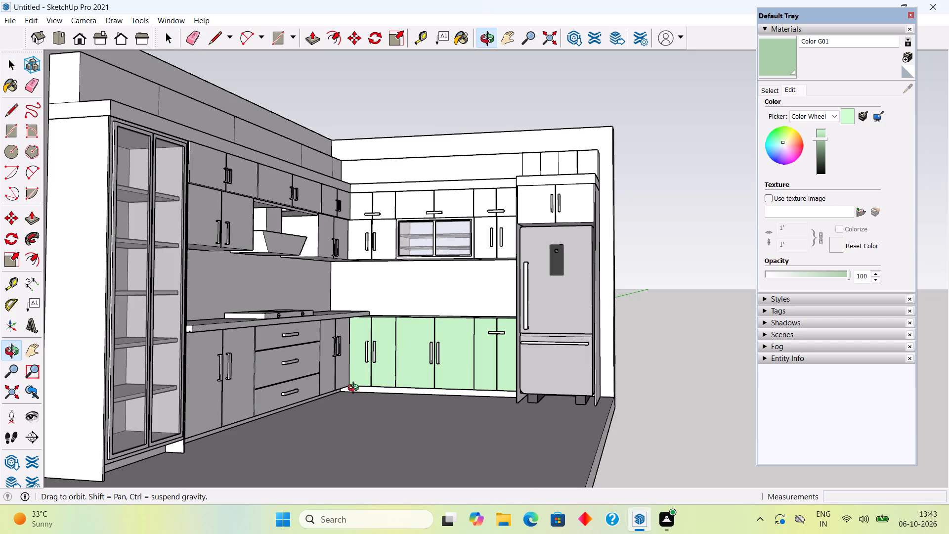
{"action": "middle_click_drag", "start_coordinate": [355, 389], "coordinate": [364, 430]}
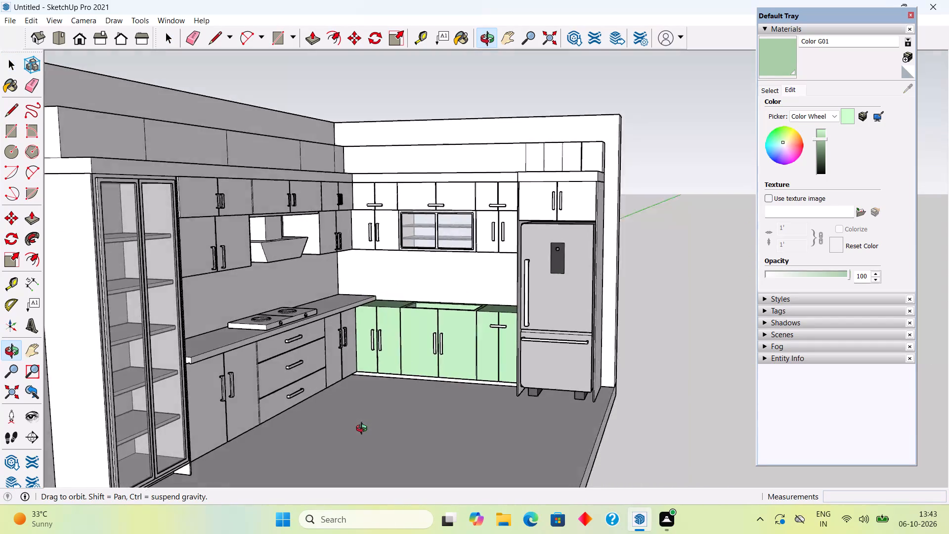
{"action": "middle_click_drag", "start_coordinate": [364, 430], "coordinate": [382, 389]}
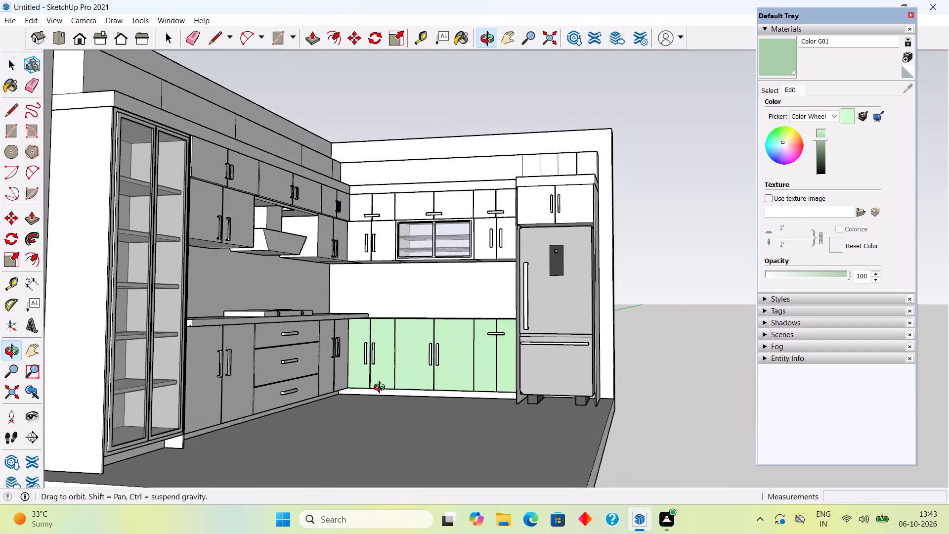
{"action": "middle_click_drag", "start_coordinate": [382, 389], "coordinate": [382, 389]}
{"action": "scroll", "coordinate": [385, 388], "scroll_direction": "up", "scroll_amount": 5}
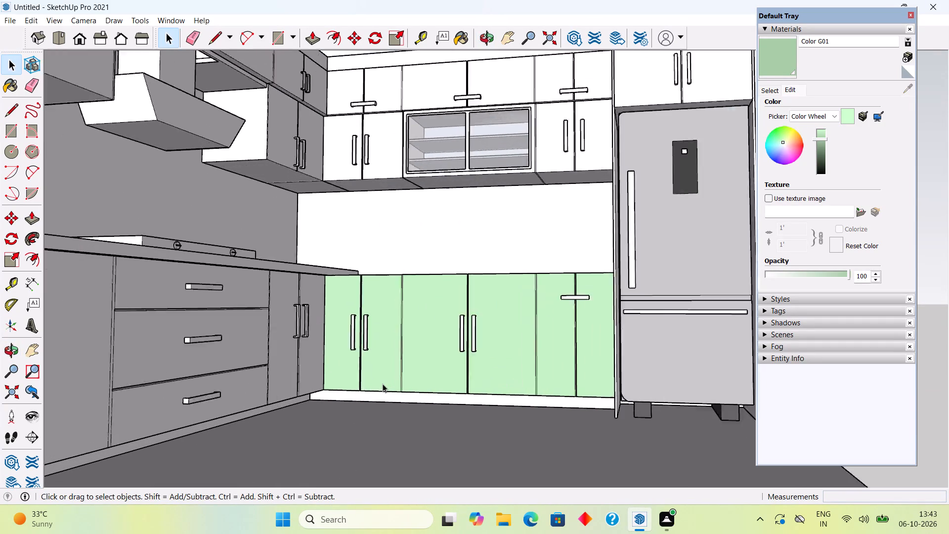
{"action": "scroll", "coordinate": [383, 384], "scroll_direction": "up", "scroll_amount": 2}
{"action": "middle_click_drag", "start_coordinate": [400, 431], "coordinate": [387, 393]}
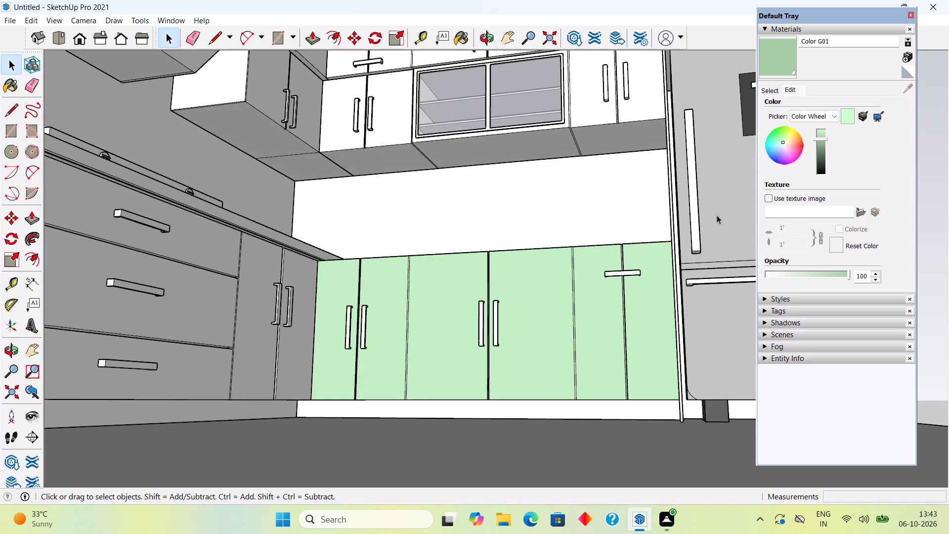
{"action": "scroll", "coordinate": [792, 142], "scroll_direction": "up", "scroll_amount": 1}
{"action": "left_click", "coordinate": [785, 55]}
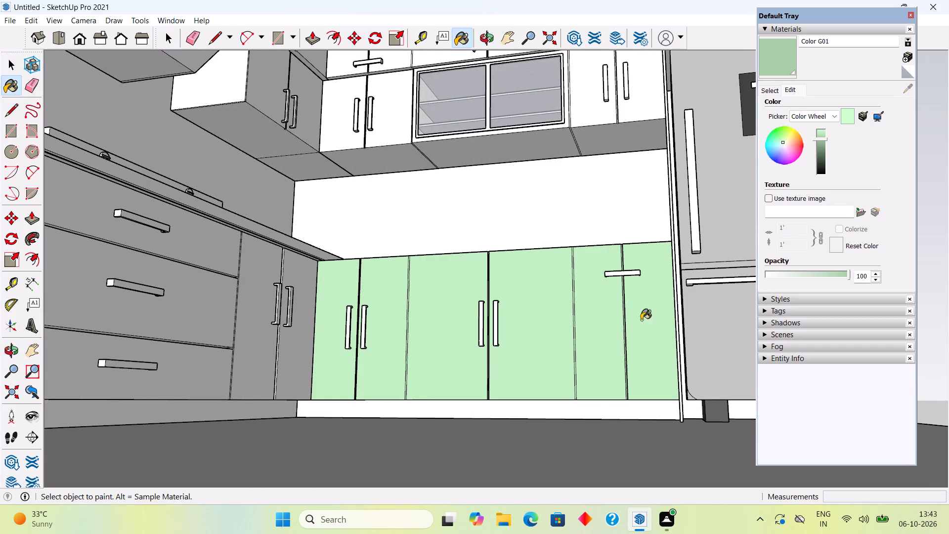
{"action": "left_click", "coordinate": [596, 414]}
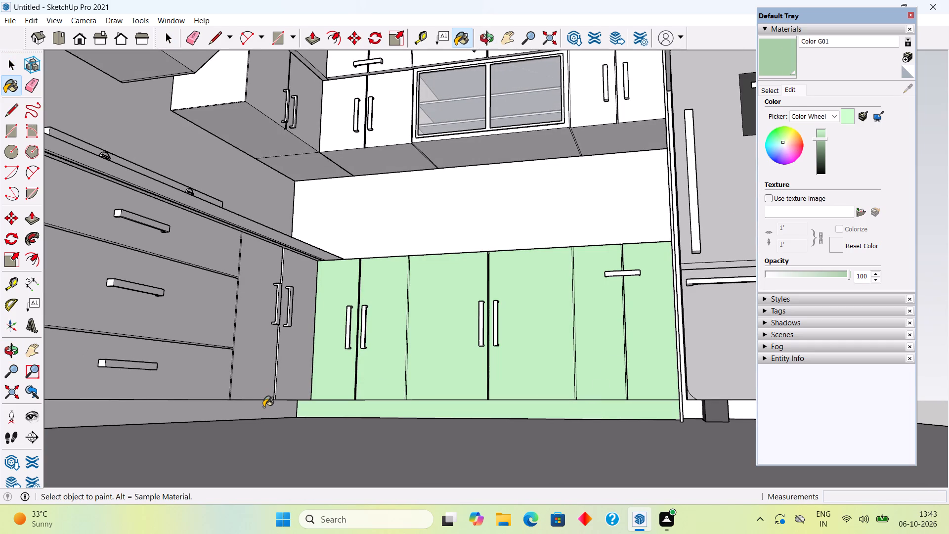
{"action": "left_click", "coordinate": [263, 407]}
Paint the toe kick below the tall glass-door cabinet with the edited Color G01.
{"action": "scroll", "coordinate": [409, 346], "scroll_direction": "down", "scroll_amount": 10}
{"action": "middle_click_drag", "start_coordinate": [383, 347], "coordinate": [343, 437]}
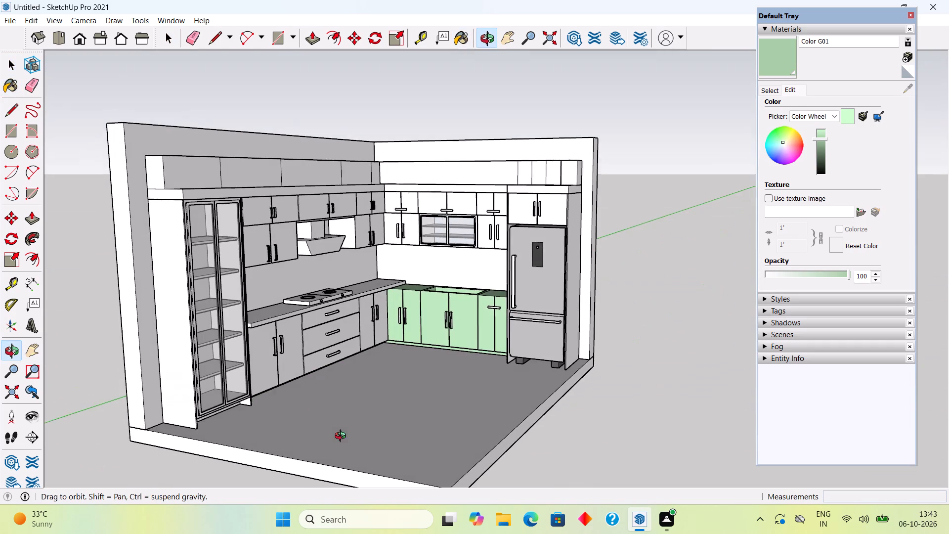
{"action": "middle_click_drag", "start_coordinate": [343, 437], "coordinate": [341, 438]}
{"action": "middle_click_drag", "start_coordinate": [229, 368], "coordinate": [121, 326]}
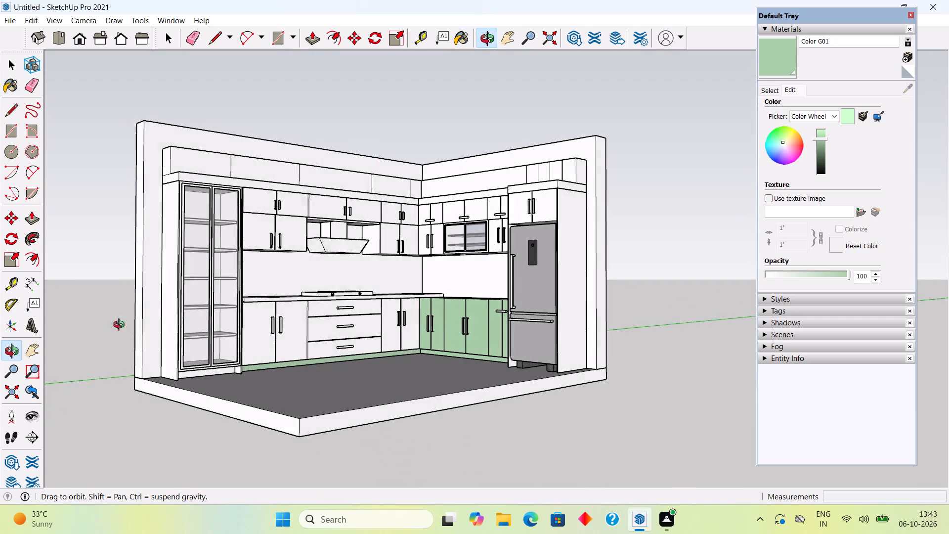
{"action": "middle_click_drag", "start_coordinate": [121, 326], "coordinate": [115, 327]}
{"action": "scroll", "coordinate": [226, 378], "scroll_direction": "up", "scroll_amount": 10}
{"action": "left_click", "coordinate": [226, 356]}
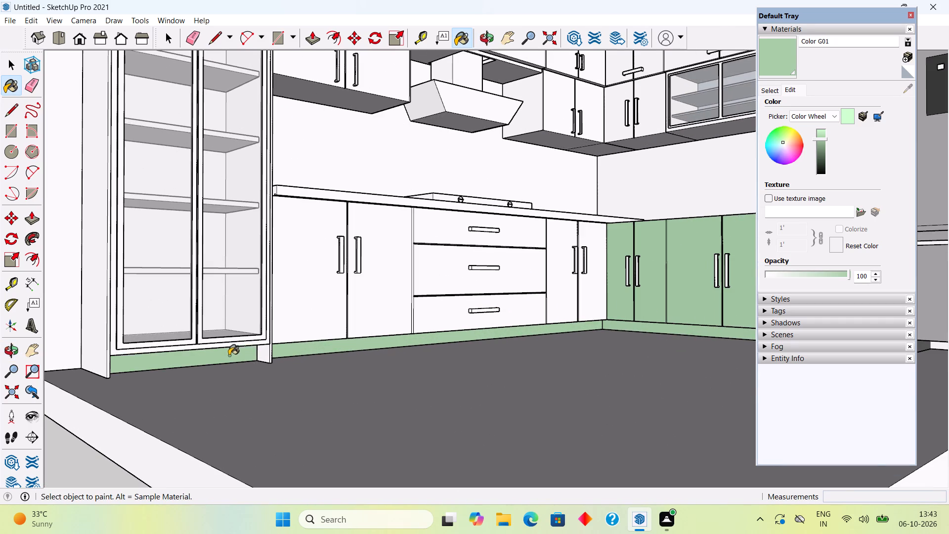
{"action": "scroll", "coordinate": [367, 360], "scroll_direction": "down", "scroll_amount": 5}
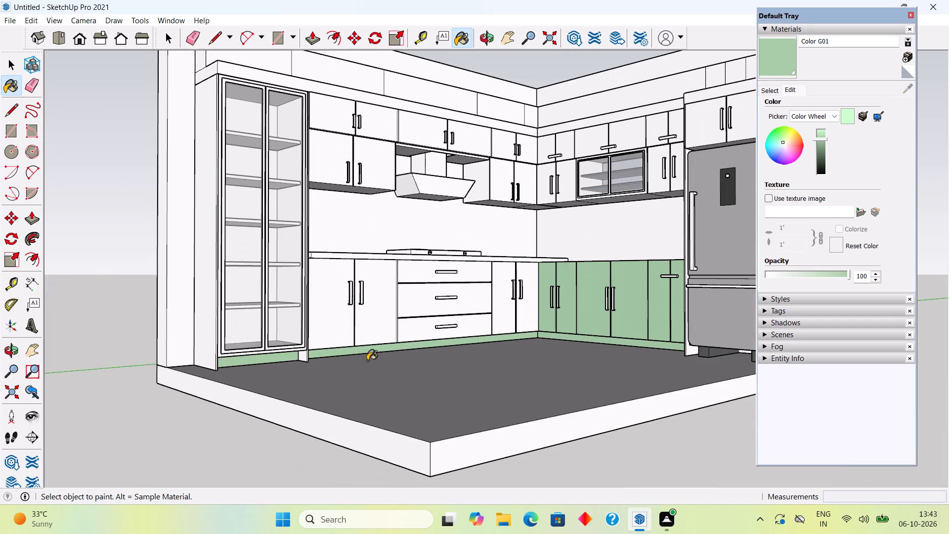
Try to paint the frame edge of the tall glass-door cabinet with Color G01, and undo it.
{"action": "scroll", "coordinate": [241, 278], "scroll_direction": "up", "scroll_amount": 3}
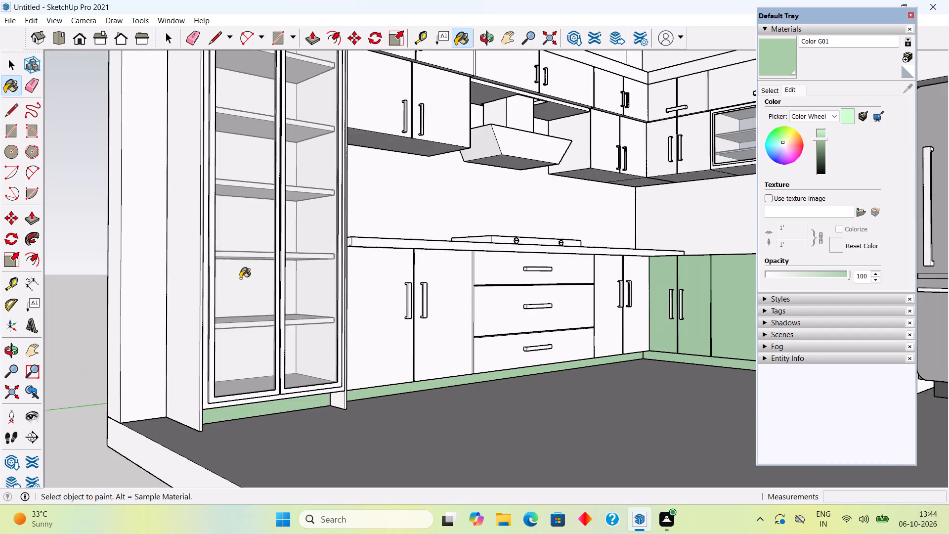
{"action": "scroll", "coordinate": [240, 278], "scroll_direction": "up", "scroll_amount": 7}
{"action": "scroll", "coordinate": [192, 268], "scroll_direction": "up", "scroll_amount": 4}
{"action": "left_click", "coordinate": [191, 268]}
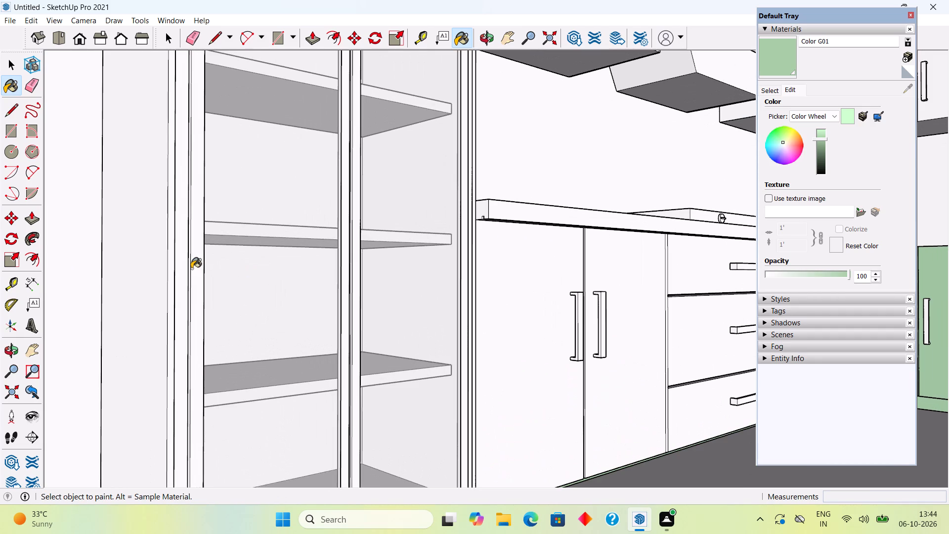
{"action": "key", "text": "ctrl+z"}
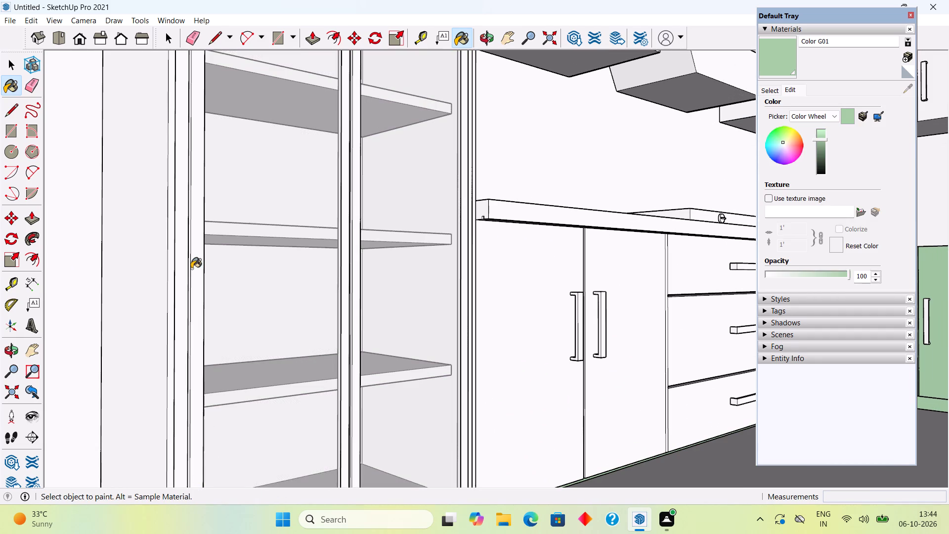
Select the door frames inside the tall glass-door cabinet, paint them with Color G01, and close the cabinet group.
{"action": "key", "text": "space"}
{"action": "left_click", "coordinate": [196, 285]}
{"action": "triple_click", "coordinate": [196, 285]}
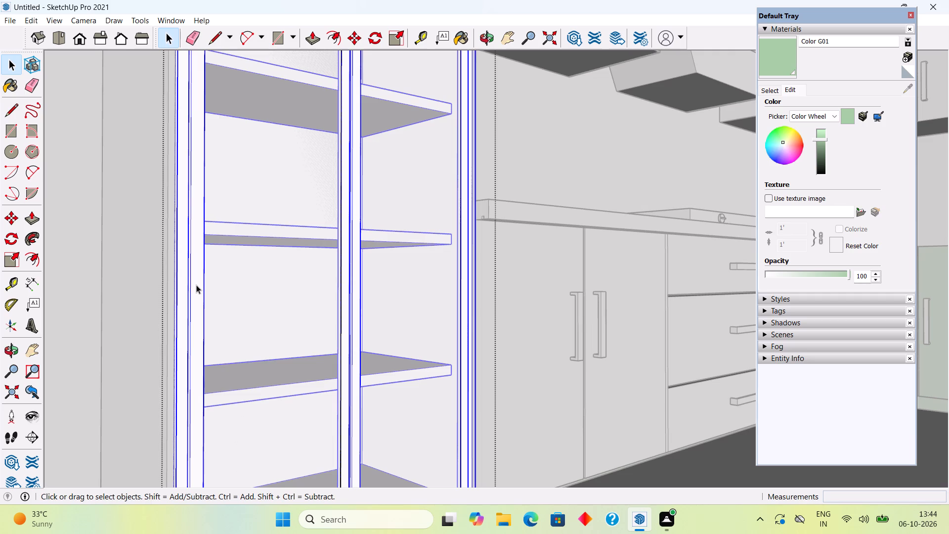
{"action": "left_click", "coordinate": [196, 285]}
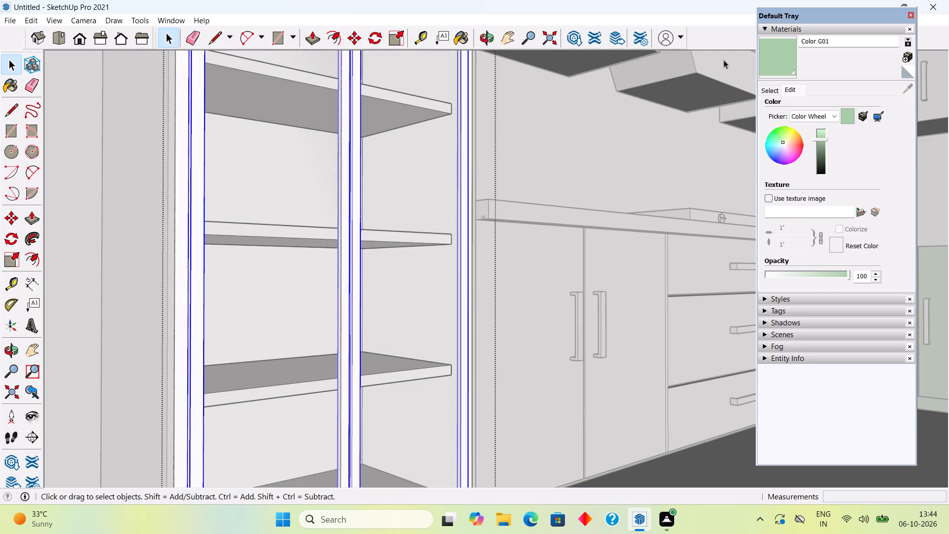
{"action": "left_click", "coordinate": [784, 59]}
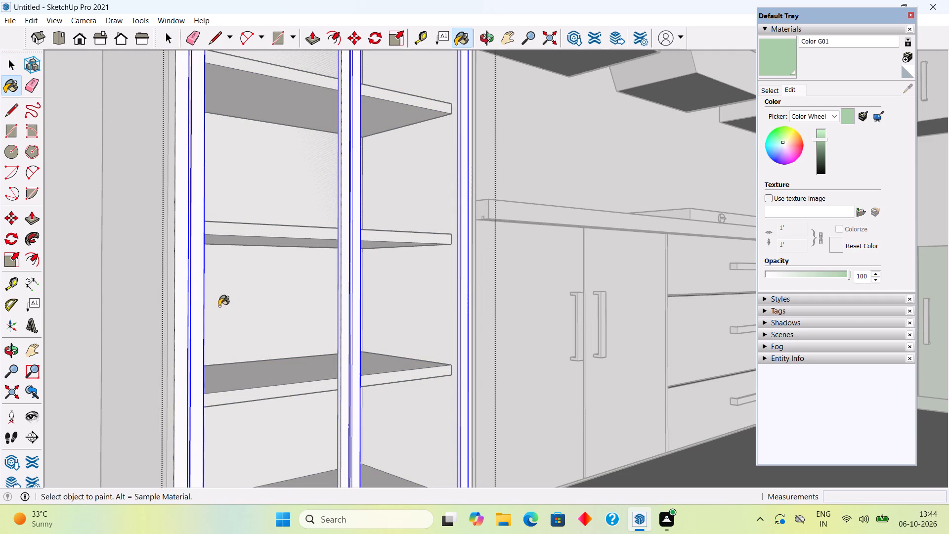
{"action": "left_click", "coordinate": [192, 318]}
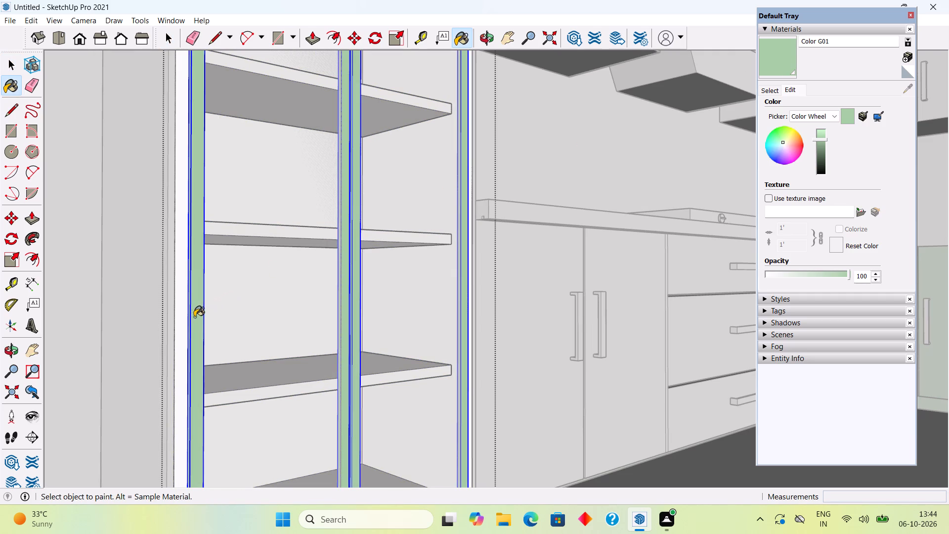
{"action": "key", "text": "space"}
{"action": "scroll", "coordinate": [197, 310], "scroll_direction": "down", "scroll_amount": 17}
{"action": "left_click", "coordinate": [107, 255]}
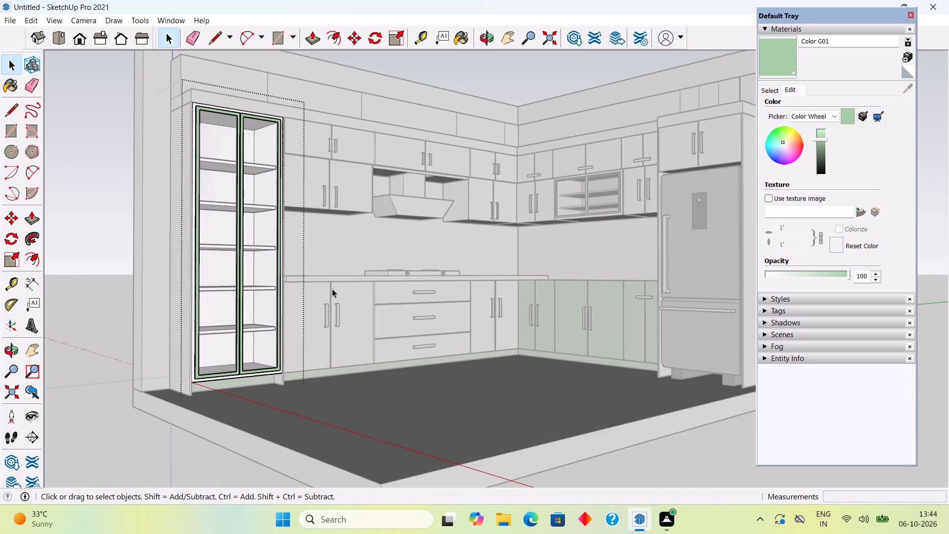
{"action": "middle_click_drag", "start_coordinate": [280, 290], "coordinate": [268, 301]}
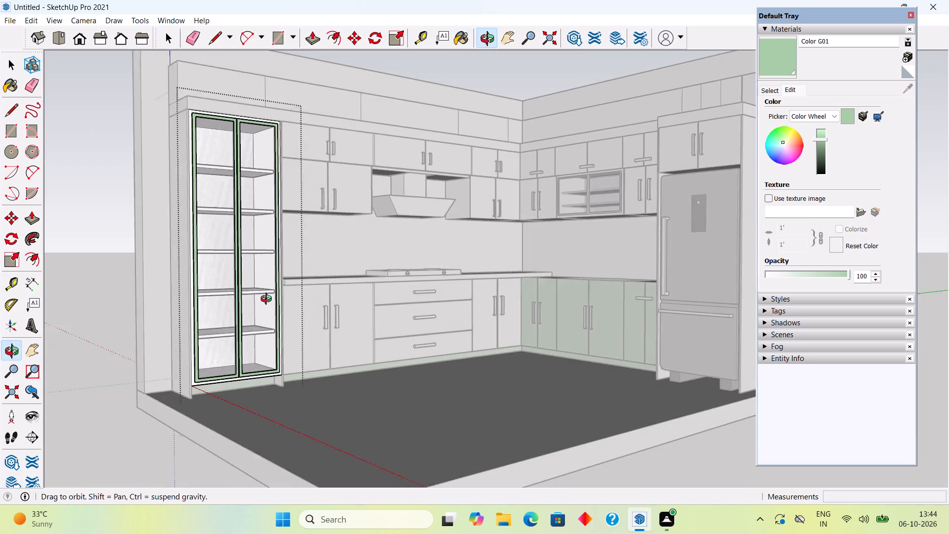
{"action": "middle_click_drag", "start_coordinate": [268, 301], "coordinate": [189, 311]}
{"action": "scroll", "coordinate": [258, 356], "scroll_direction": "up", "scroll_amount": 3}
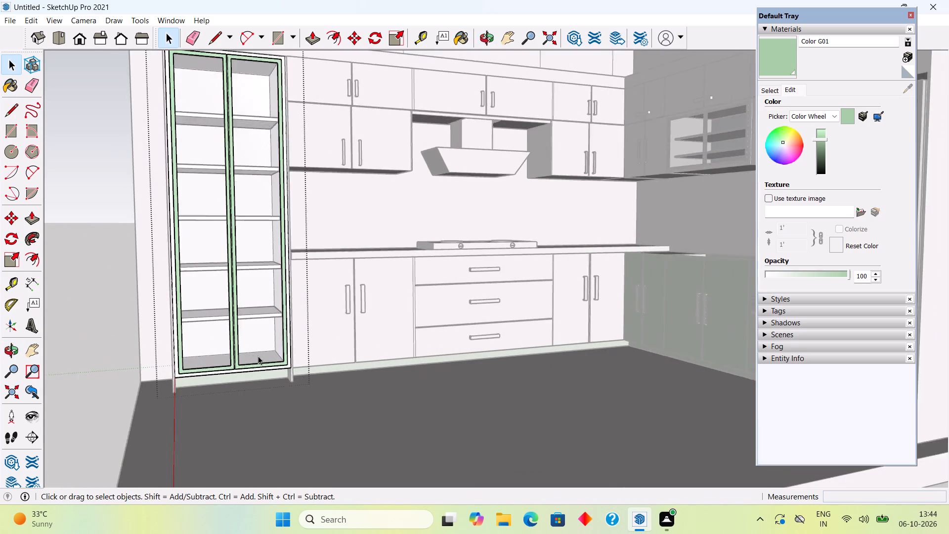
{"action": "scroll", "coordinate": [258, 356], "scroll_direction": "down", "scroll_amount": 3}
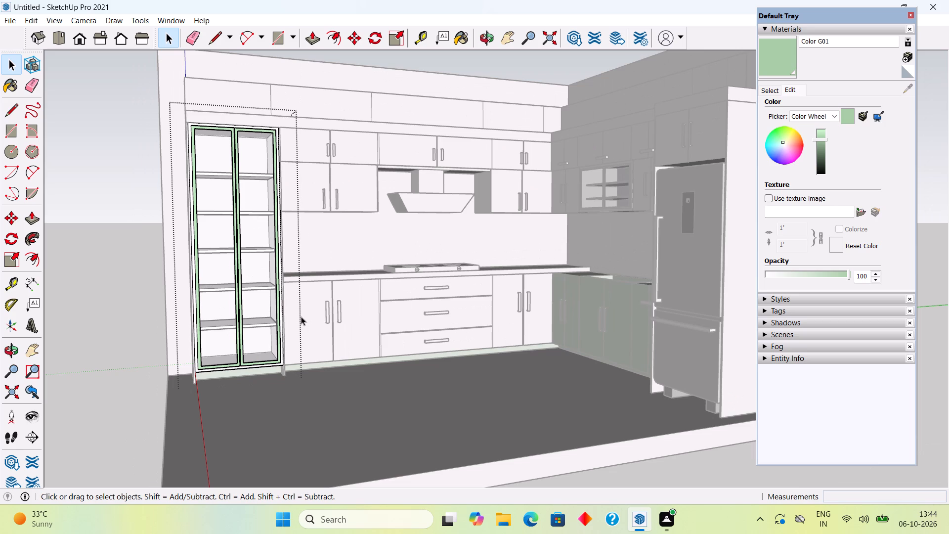
{"action": "left_click", "coordinate": [118, 253]}
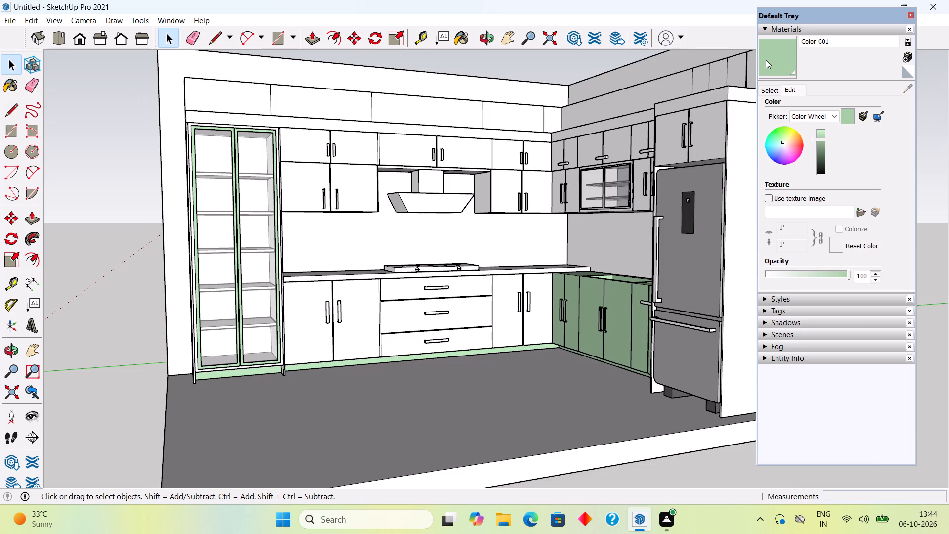
Paint the horizontal bands above the refrigerator cabinet and the sink-side wall cabinets with Color G01.
{"action": "left_click", "coordinate": [766, 60]}
{"action": "left_click", "coordinate": [707, 95]}
{"action": "middle_click_drag", "start_coordinate": [622, 118], "coordinate": [802, 166]}
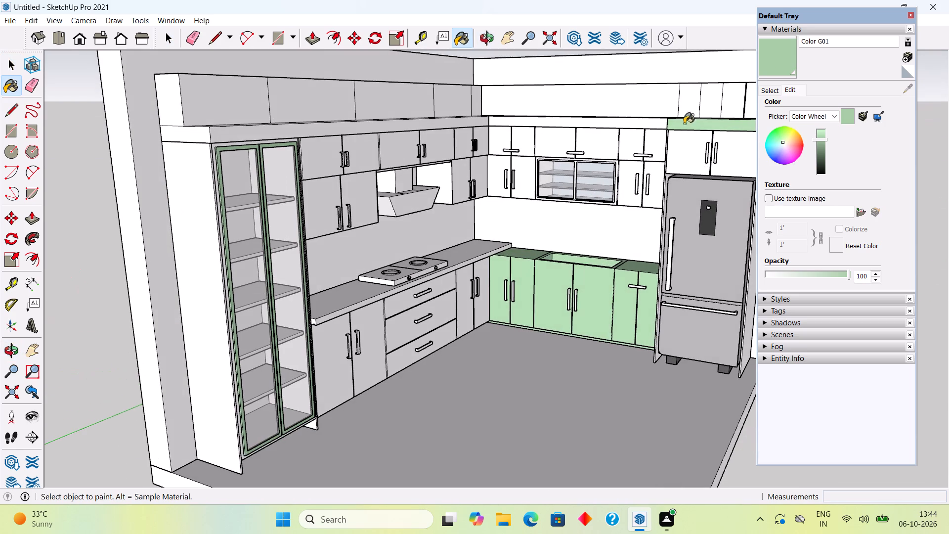
{"action": "left_click", "coordinate": [630, 126]}
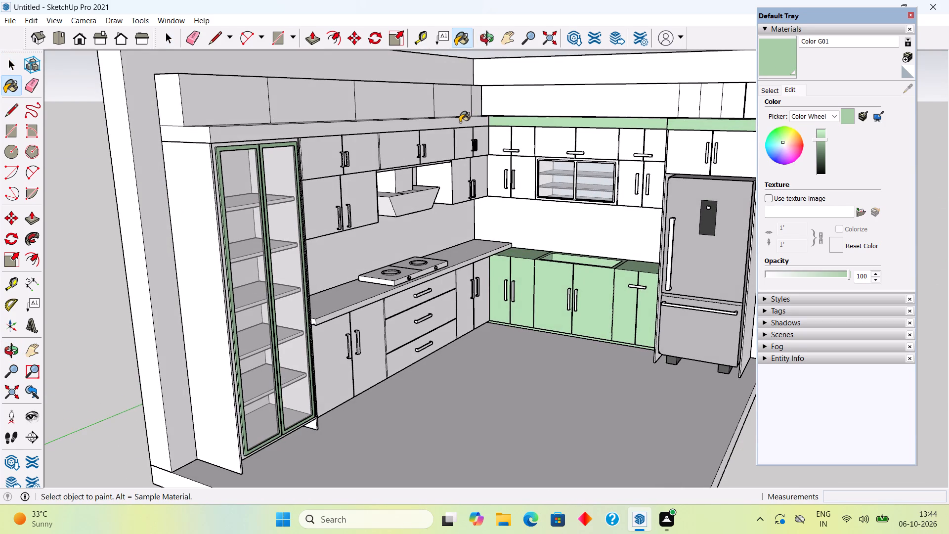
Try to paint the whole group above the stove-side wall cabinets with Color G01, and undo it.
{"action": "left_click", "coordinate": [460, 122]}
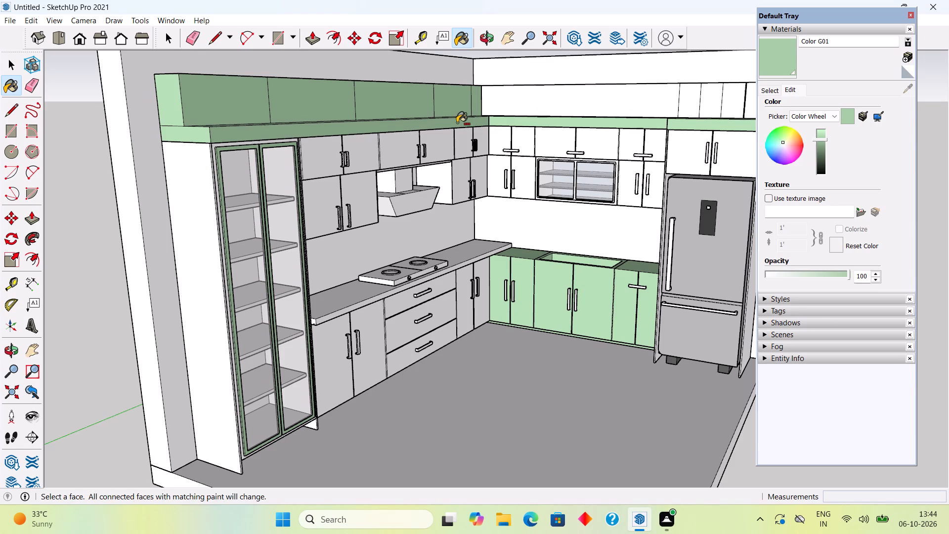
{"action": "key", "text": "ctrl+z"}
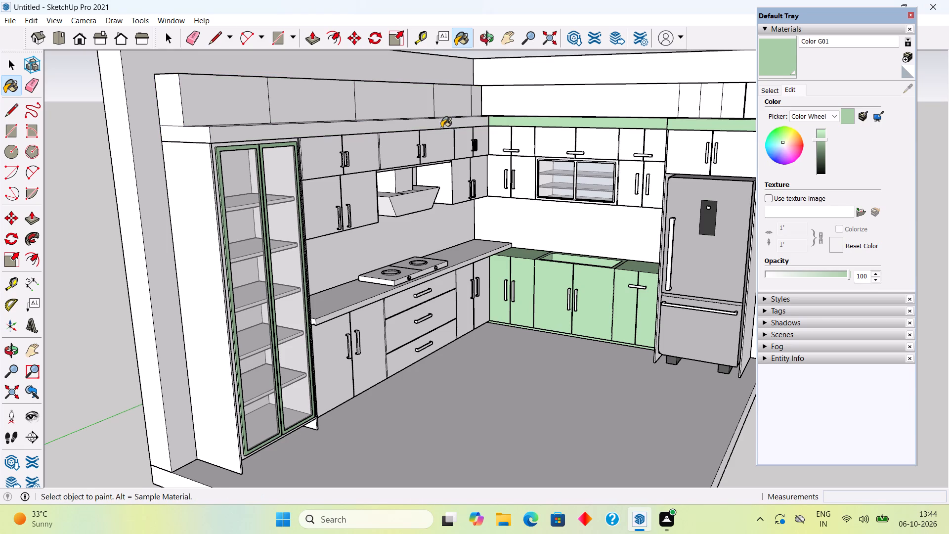
Open the group above the stove-side wall cabinets and paint the band's front, end and top faces with Color G01.
{"action": "key", "text": "space"}
{"action": "triple_click", "coordinate": [438, 124]}
{"action": "left_click", "coordinate": [438, 124]}
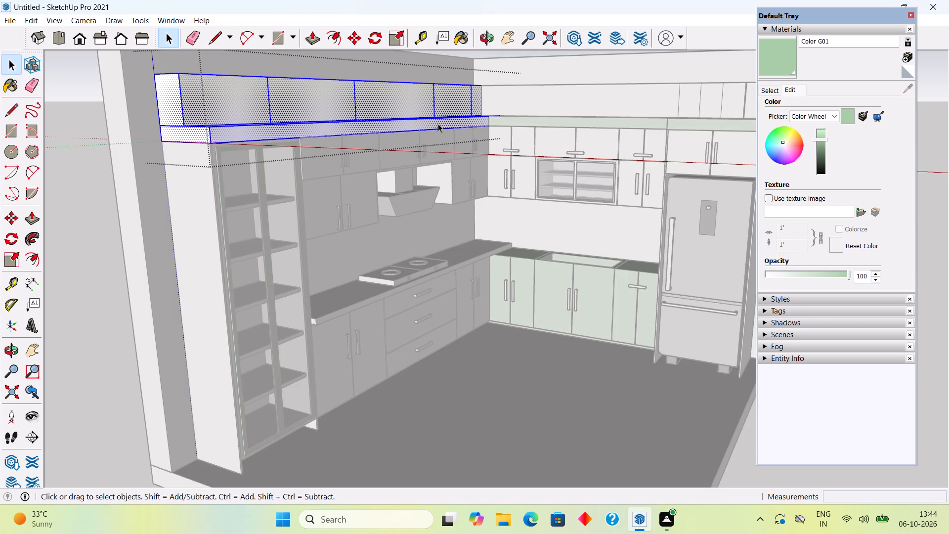
{"action": "double_click", "coordinate": [286, 130]}
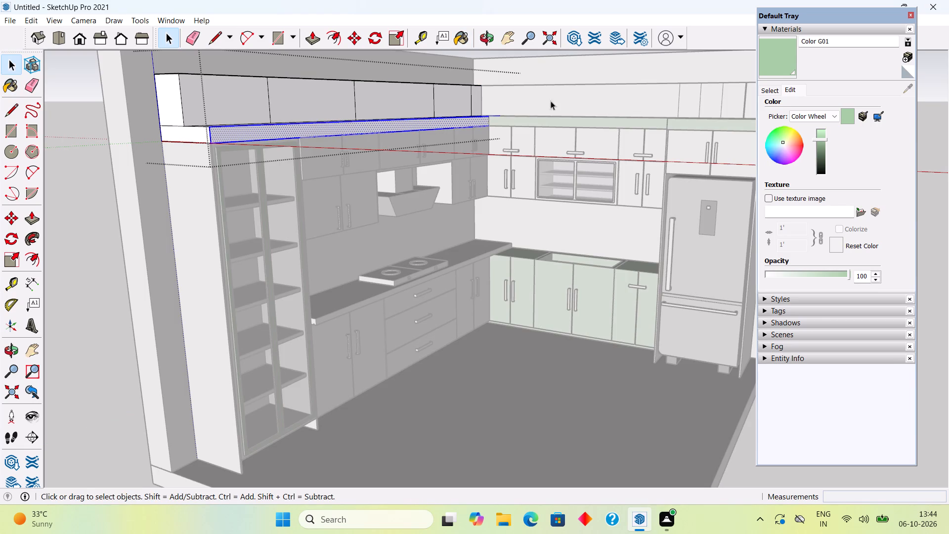
{"action": "left_click", "coordinate": [775, 55]}
{"action": "left_click", "coordinate": [430, 124]}
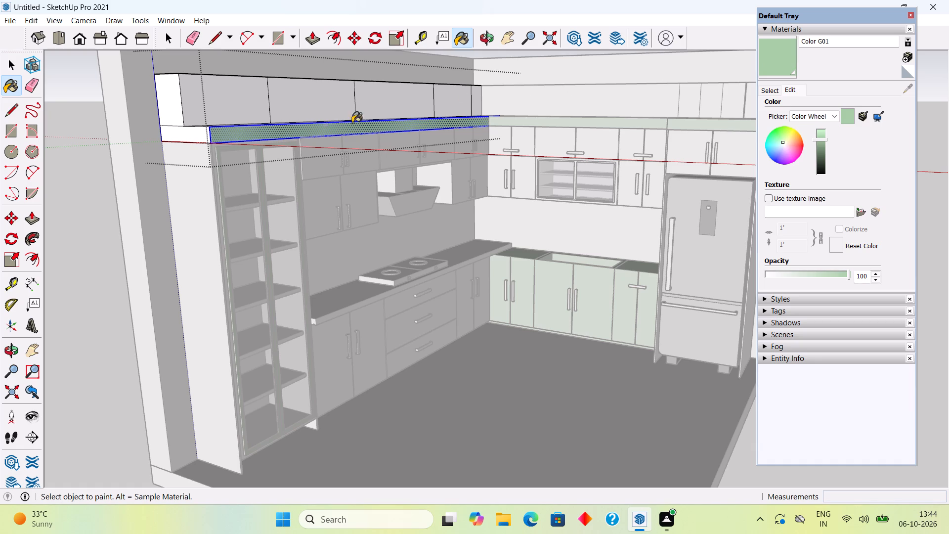
{"action": "left_click", "coordinate": [202, 134]}
{"action": "middle_click_drag", "start_coordinate": [298, 123], "coordinate": [229, 219]}
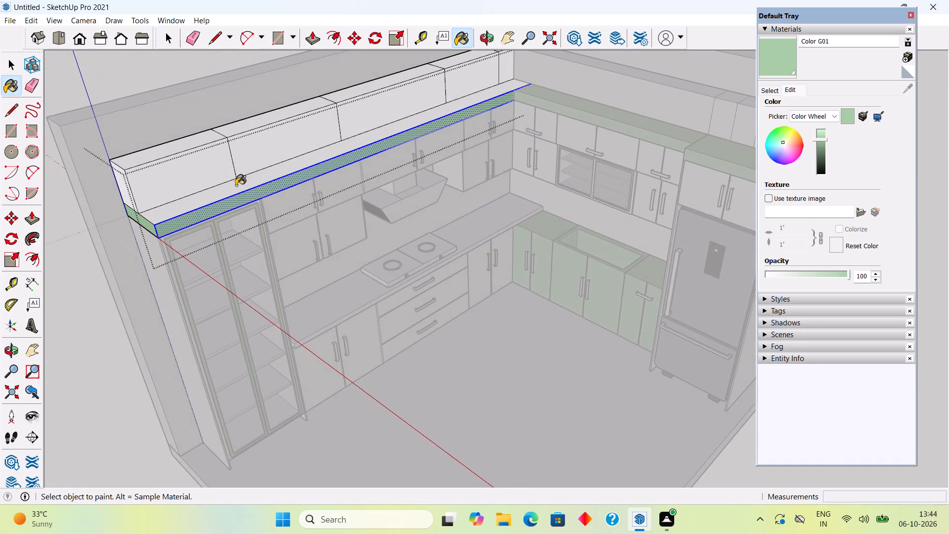
{"action": "left_click", "coordinate": [238, 183]}
{"action": "key", "text": "space"}
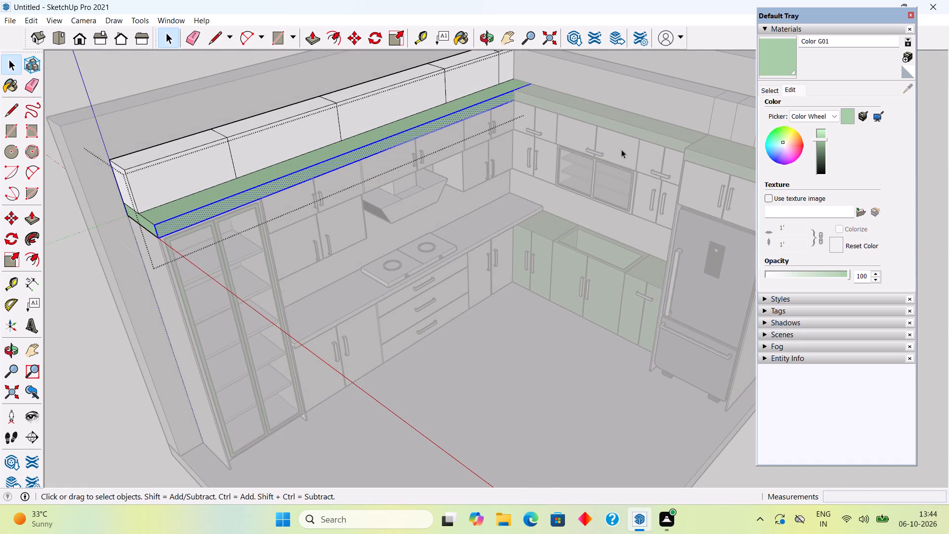
{"action": "scroll", "coordinate": [398, 174], "scroll_direction": "down", "scroll_amount": 1}
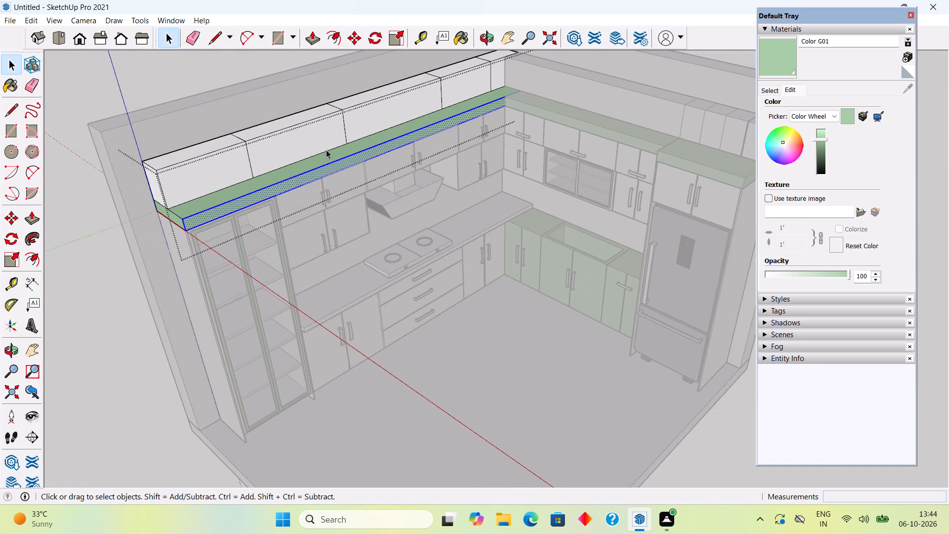
Paint the second panel's front and top and the corner panels above the stove-side band with Color G01, and close the group.
{"action": "left_click", "coordinate": [284, 138]}
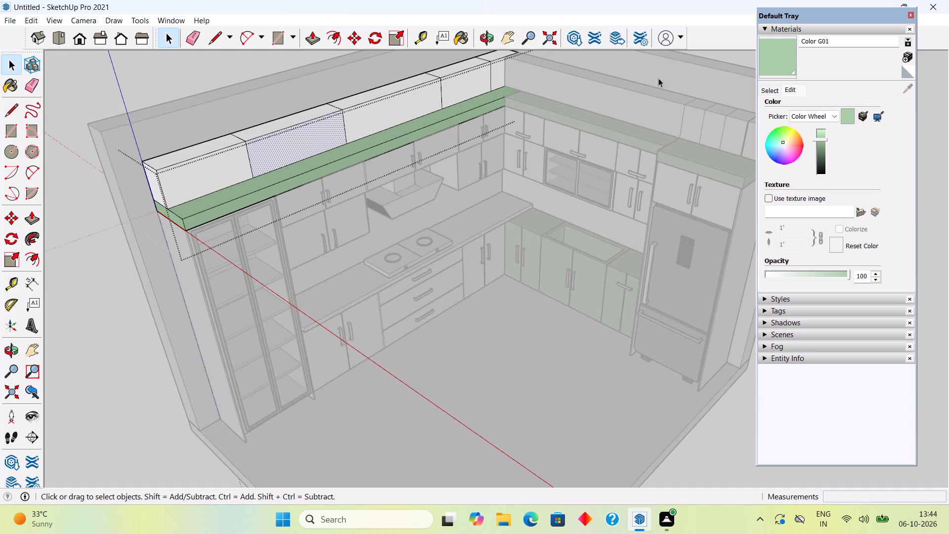
{"action": "left_click", "coordinate": [783, 61]}
{"action": "left_click", "coordinate": [285, 133]}
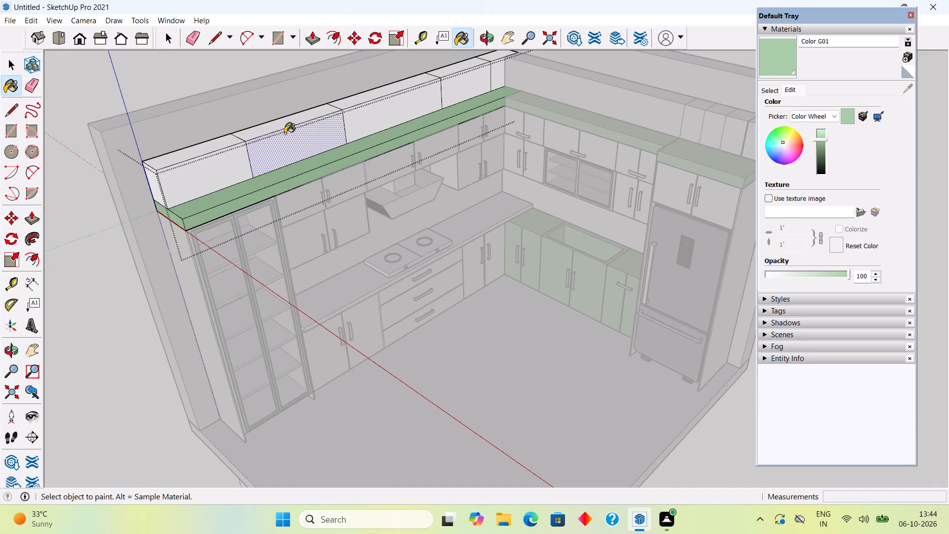
{"action": "left_click", "coordinate": [274, 121]}
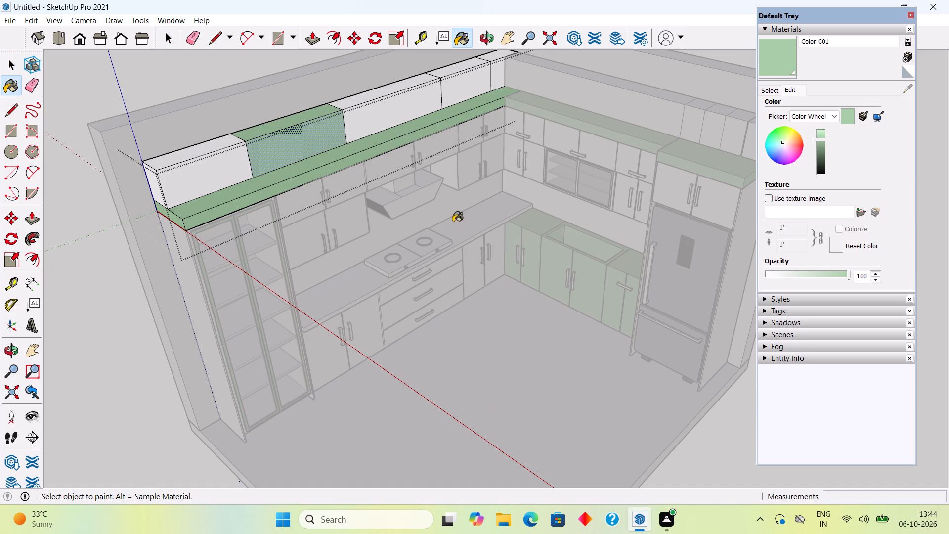
{"action": "left_click", "coordinate": [481, 87]}
{"action": "left_click", "coordinate": [494, 76]}
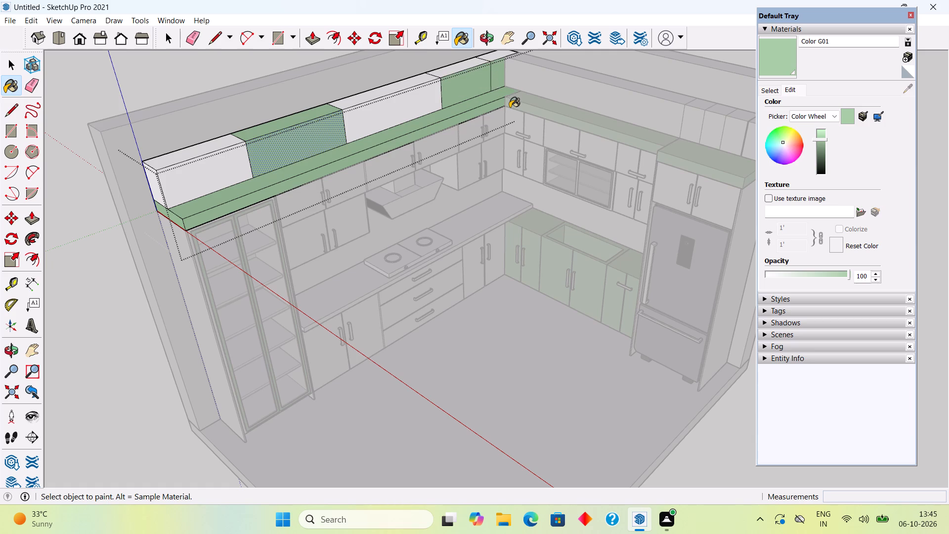
{"action": "key", "text": "space"}
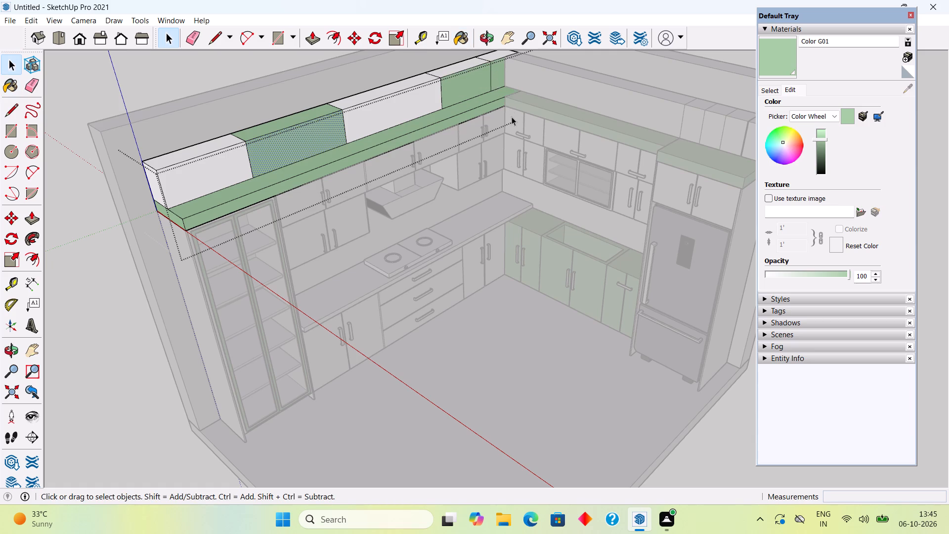
{"action": "scroll", "coordinate": [503, 189], "scroll_direction": "down", "scroll_amount": 3}
{"action": "left_click", "coordinate": [325, 85]}
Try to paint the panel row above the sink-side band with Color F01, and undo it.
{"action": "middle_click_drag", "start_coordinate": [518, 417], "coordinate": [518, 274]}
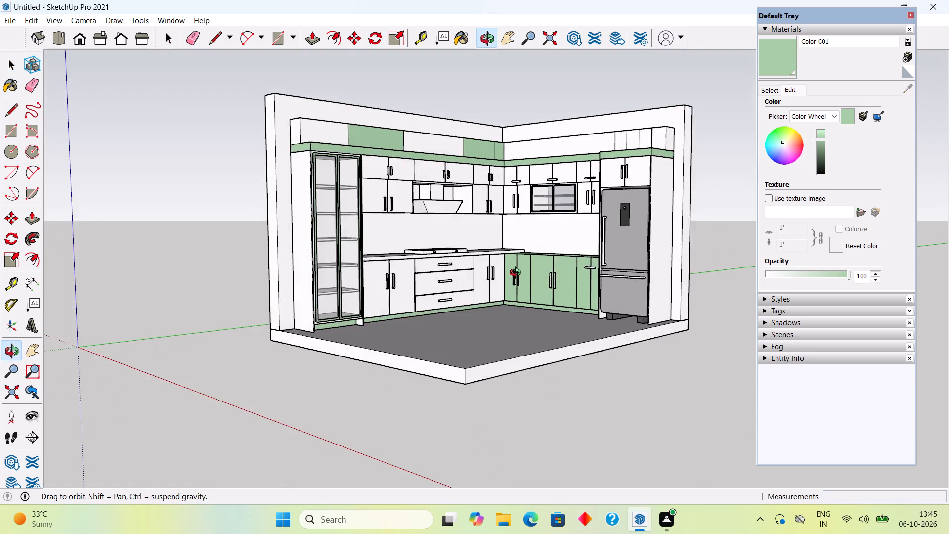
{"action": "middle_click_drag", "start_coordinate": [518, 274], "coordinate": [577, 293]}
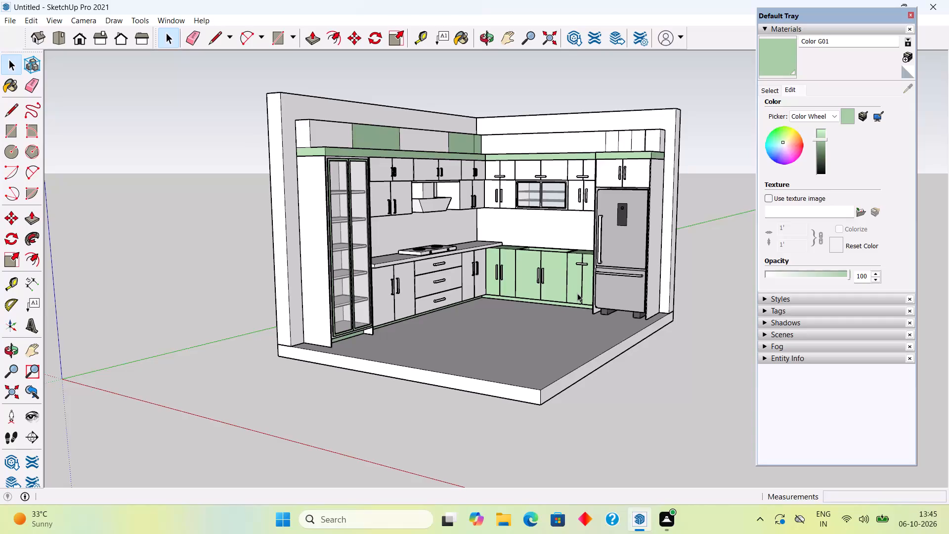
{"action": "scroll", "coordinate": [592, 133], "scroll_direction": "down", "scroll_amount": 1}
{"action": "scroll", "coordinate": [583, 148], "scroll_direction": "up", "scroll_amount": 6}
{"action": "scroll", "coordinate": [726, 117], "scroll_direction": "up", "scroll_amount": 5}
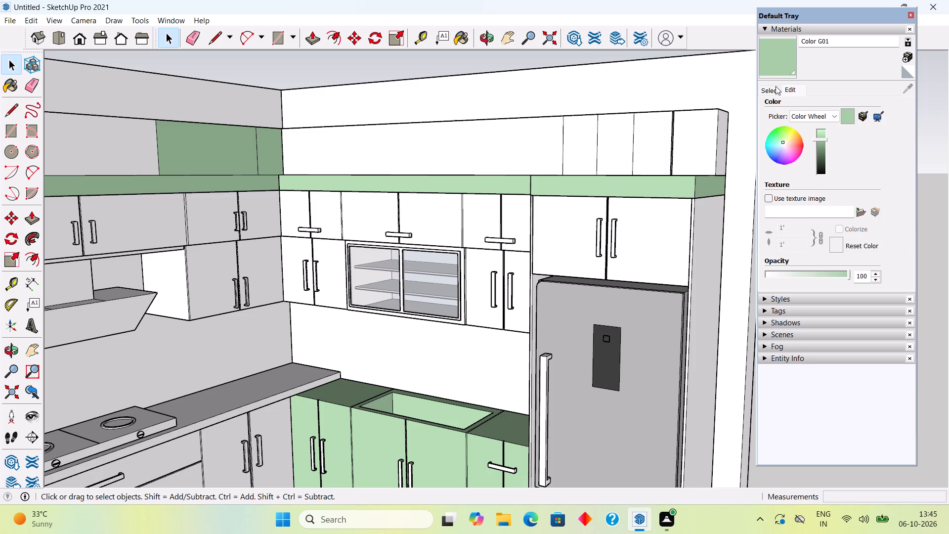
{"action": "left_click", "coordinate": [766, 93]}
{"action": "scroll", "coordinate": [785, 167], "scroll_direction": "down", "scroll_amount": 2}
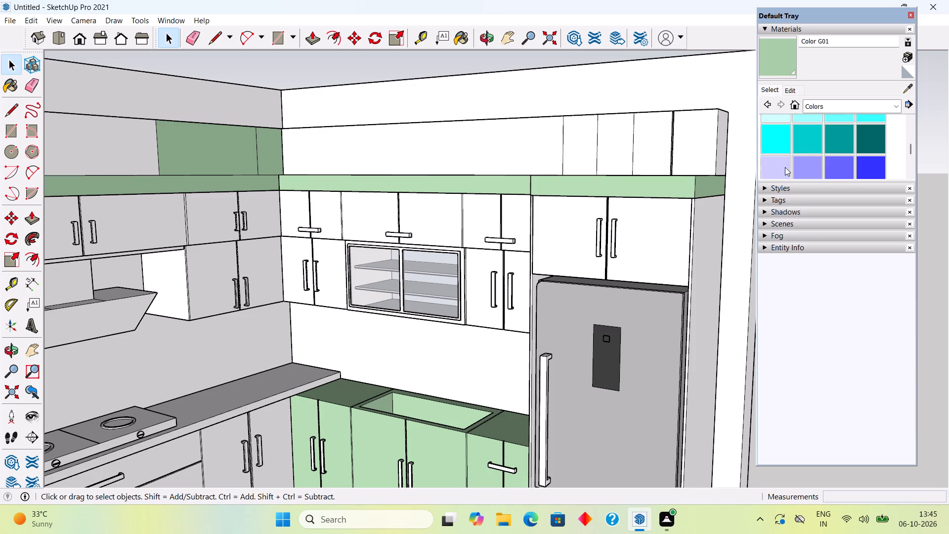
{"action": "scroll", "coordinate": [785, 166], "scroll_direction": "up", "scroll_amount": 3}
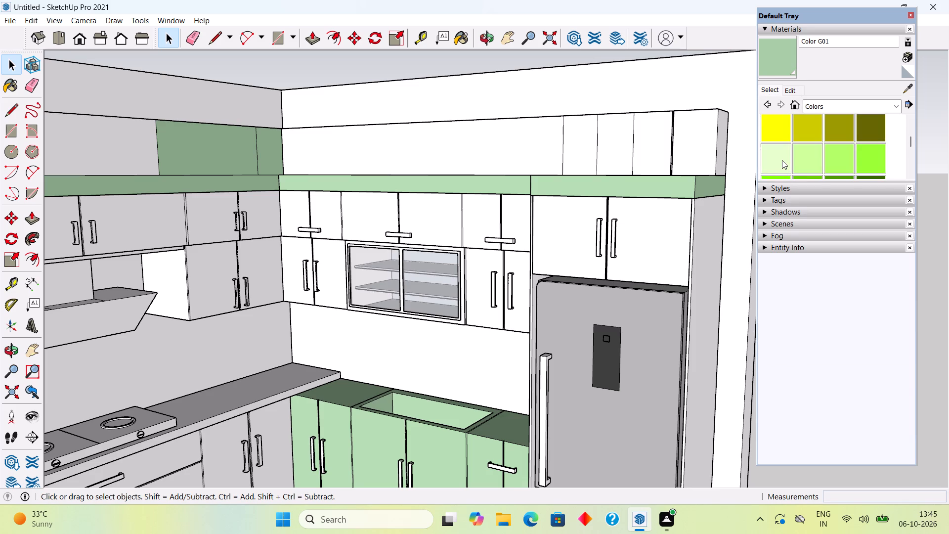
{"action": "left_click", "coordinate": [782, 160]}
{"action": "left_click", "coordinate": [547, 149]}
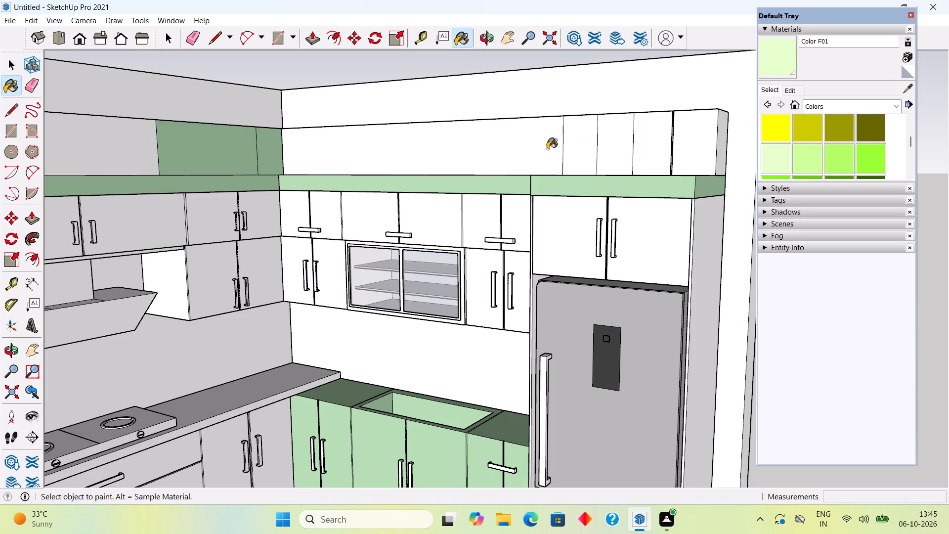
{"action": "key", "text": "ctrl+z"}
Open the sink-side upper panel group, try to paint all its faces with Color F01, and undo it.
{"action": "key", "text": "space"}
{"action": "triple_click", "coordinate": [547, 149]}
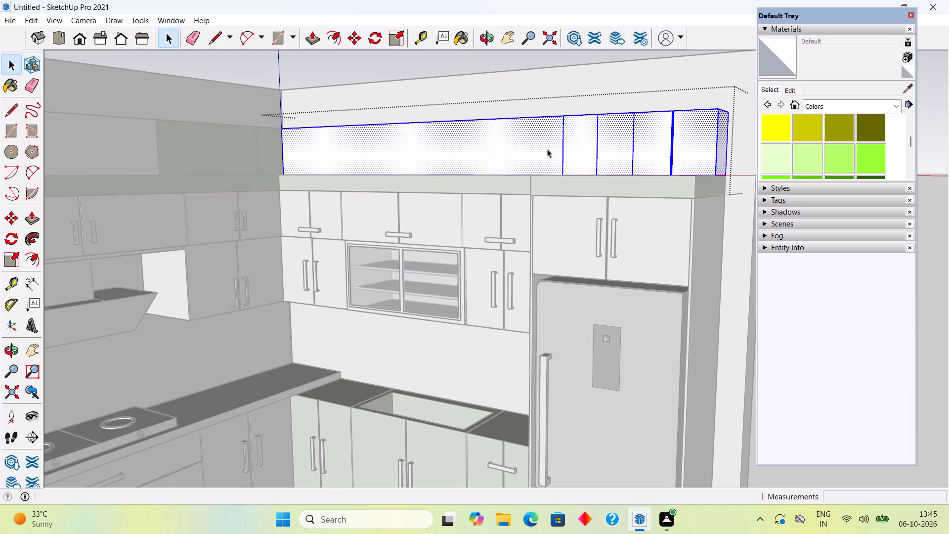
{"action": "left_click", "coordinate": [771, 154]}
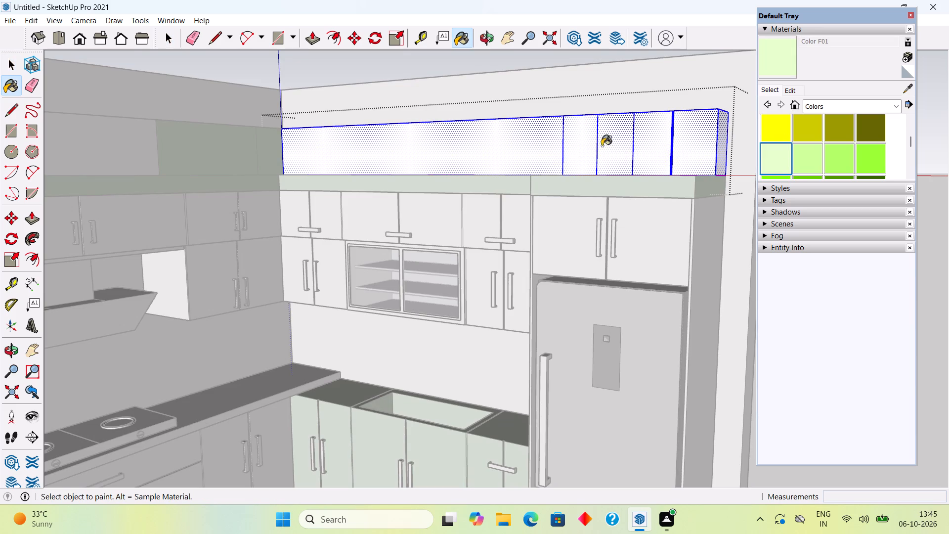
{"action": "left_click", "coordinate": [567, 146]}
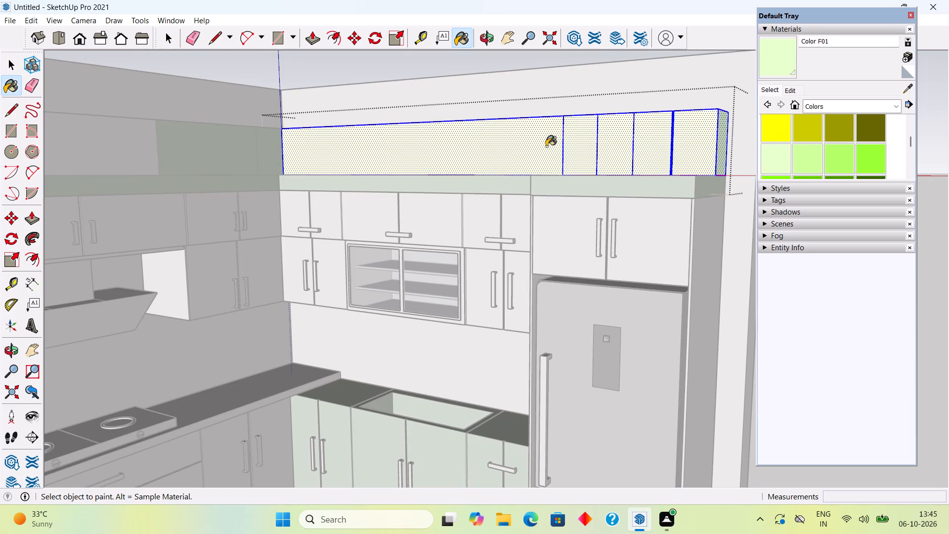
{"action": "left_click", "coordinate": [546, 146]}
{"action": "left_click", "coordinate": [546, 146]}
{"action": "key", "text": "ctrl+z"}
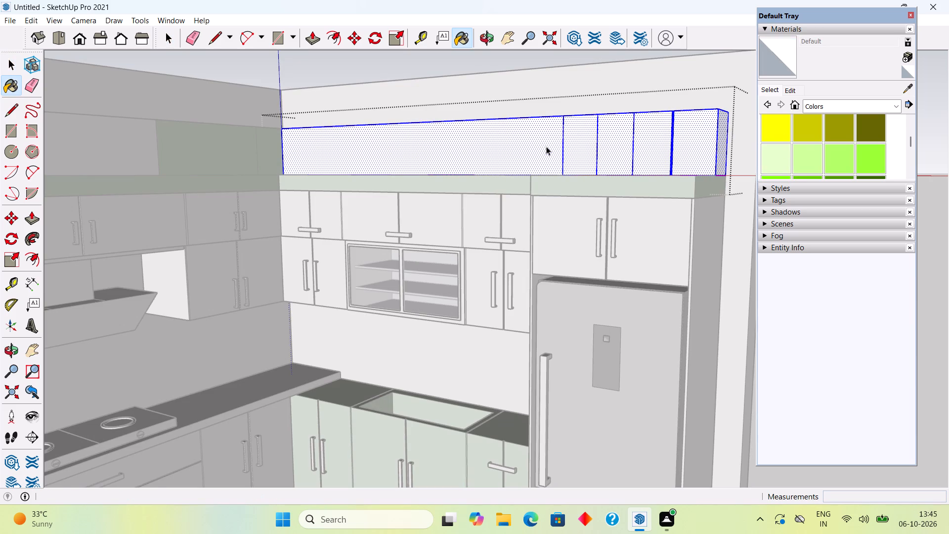
Paint the fronts of the long panel and the second and third narrow panels above the sink-side band with Color F01, and close the group.
{"action": "key", "text": "space"}
{"action": "double_click", "coordinate": [546, 146]}
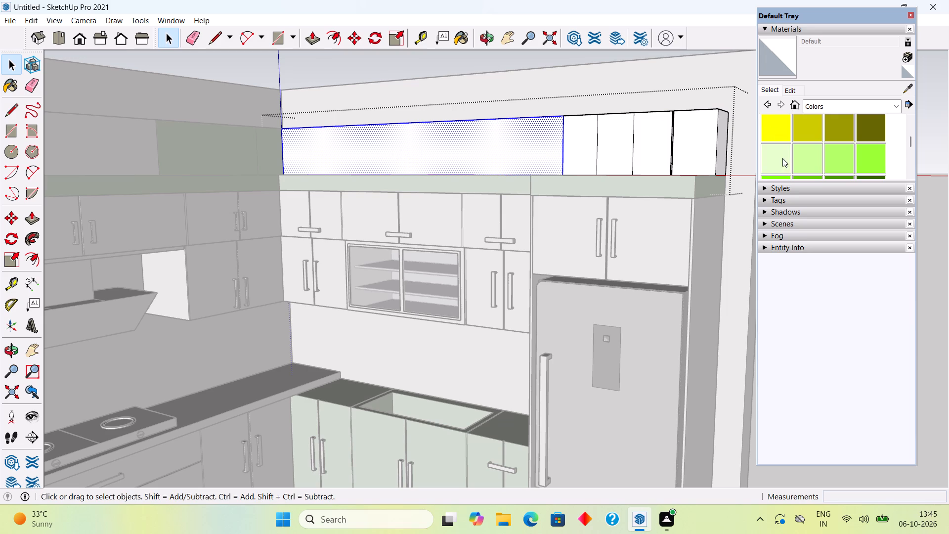
{"action": "left_click", "coordinate": [782, 158]}
{"action": "left_click", "coordinate": [538, 142]}
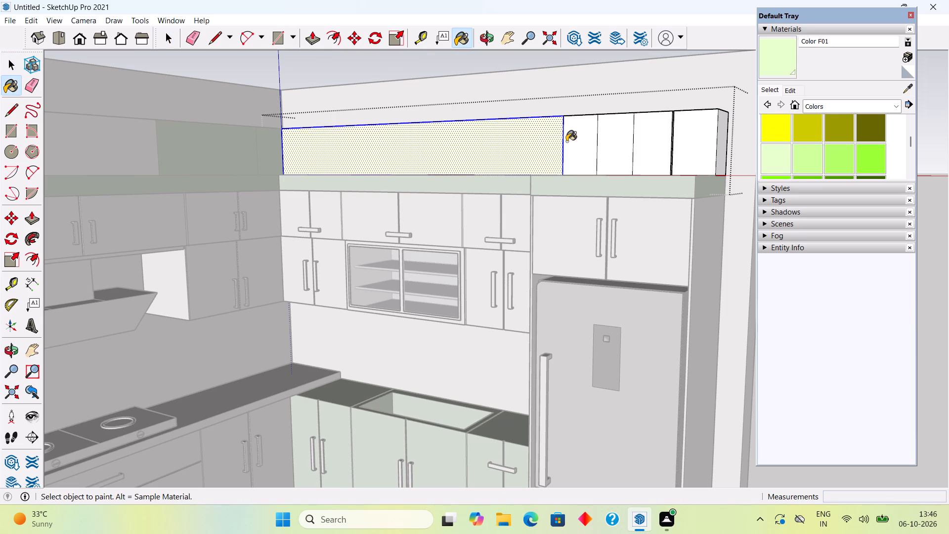
{"action": "left_click", "coordinate": [610, 138]}
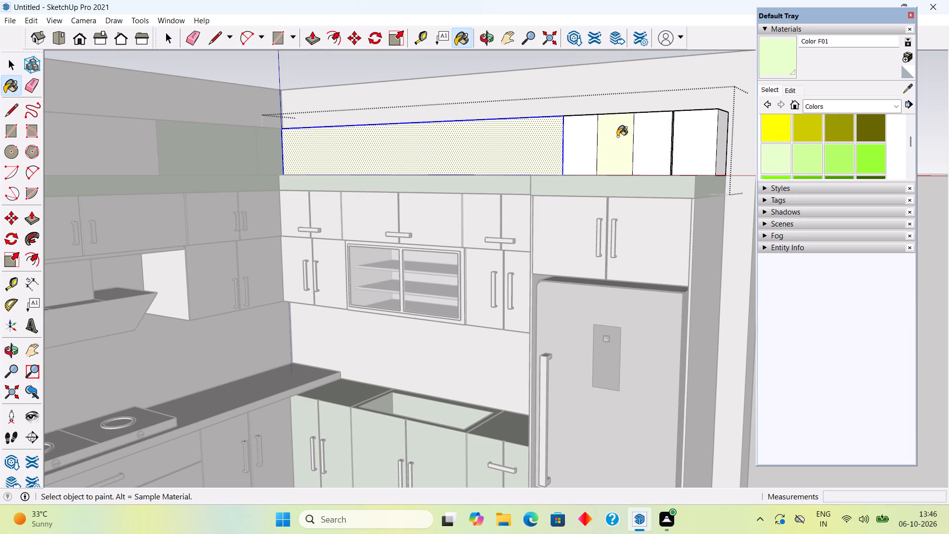
{"action": "left_click", "coordinate": [642, 139]}
{"action": "scroll", "coordinate": [465, 156], "scroll_direction": "down", "scroll_amount": 4}
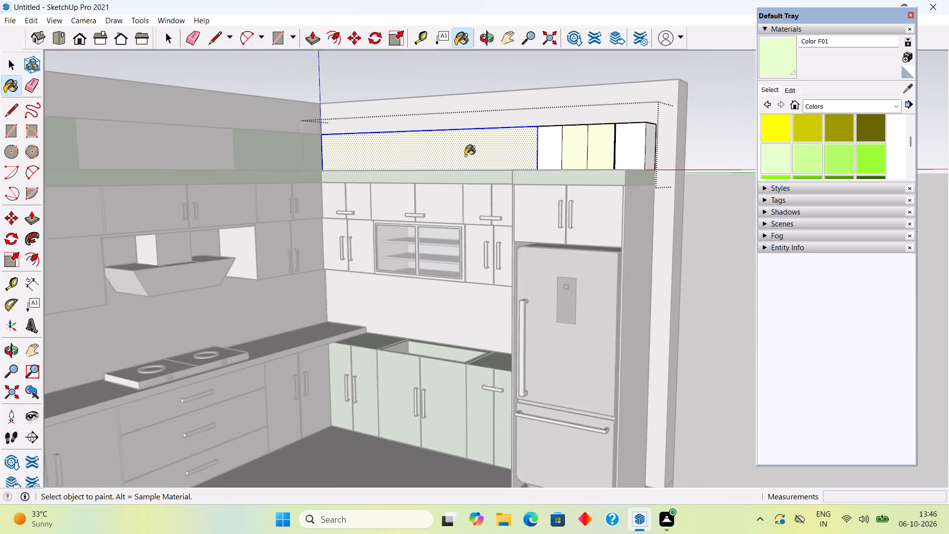
{"action": "key", "text": "space"}
{"action": "key", "text": "space"}
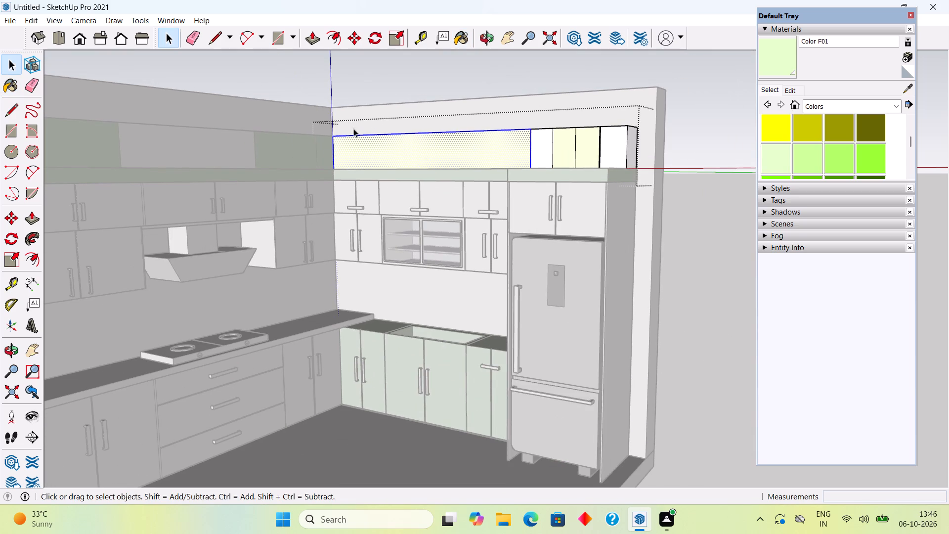
{"action": "left_click", "coordinate": [385, 70]}
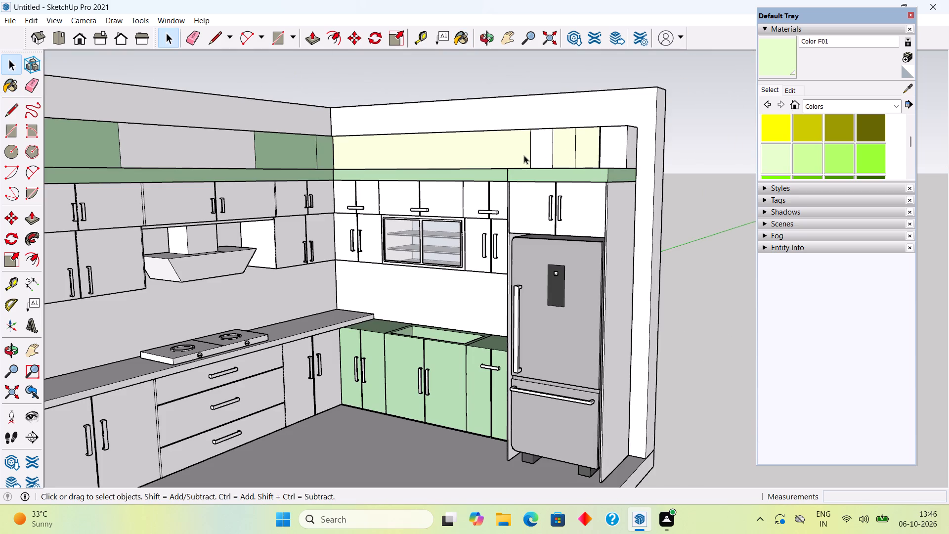
Reopen the sink-side upper panel group and select the front face of the narrow panel beside the long panel.
{"action": "triple_click", "coordinate": [539, 148]}
{"action": "double_click", "coordinate": [539, 148]}
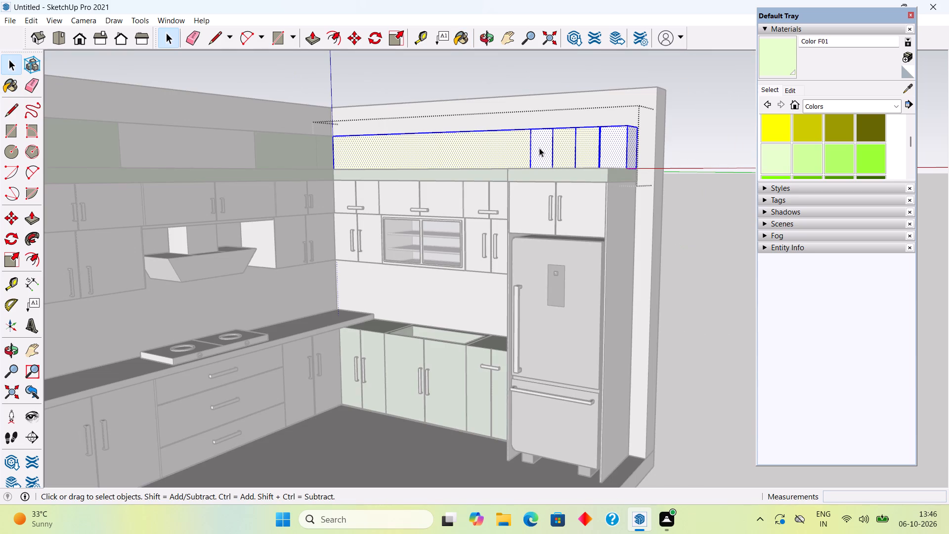
{"action": "left_click", "coordinate": [541, 148]}
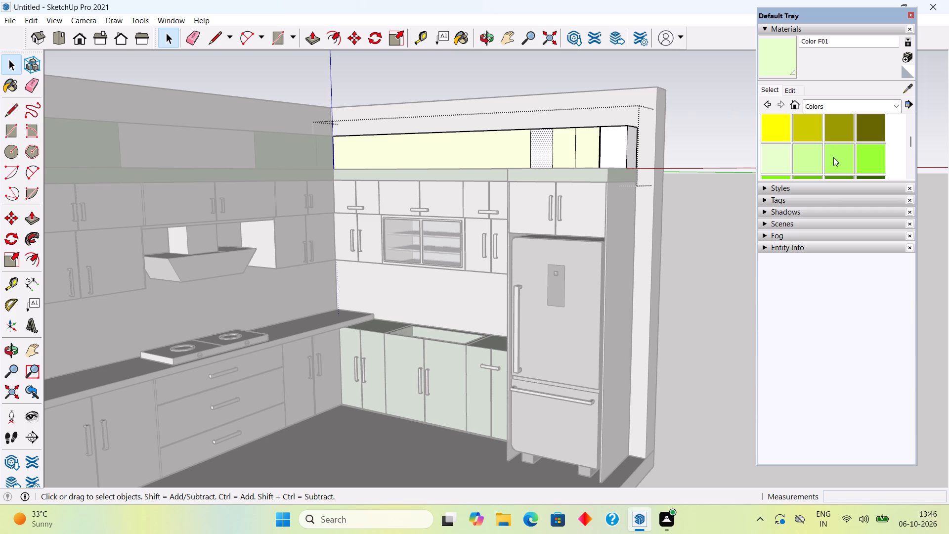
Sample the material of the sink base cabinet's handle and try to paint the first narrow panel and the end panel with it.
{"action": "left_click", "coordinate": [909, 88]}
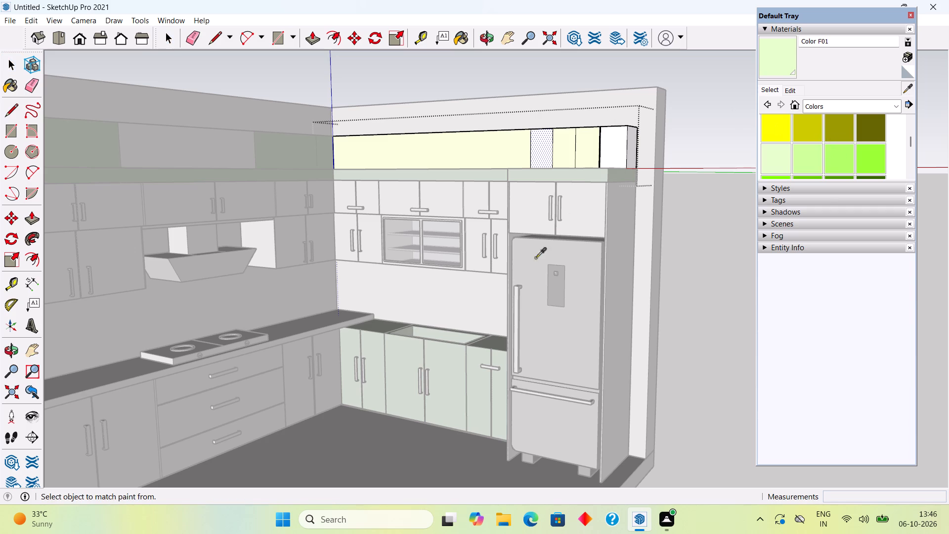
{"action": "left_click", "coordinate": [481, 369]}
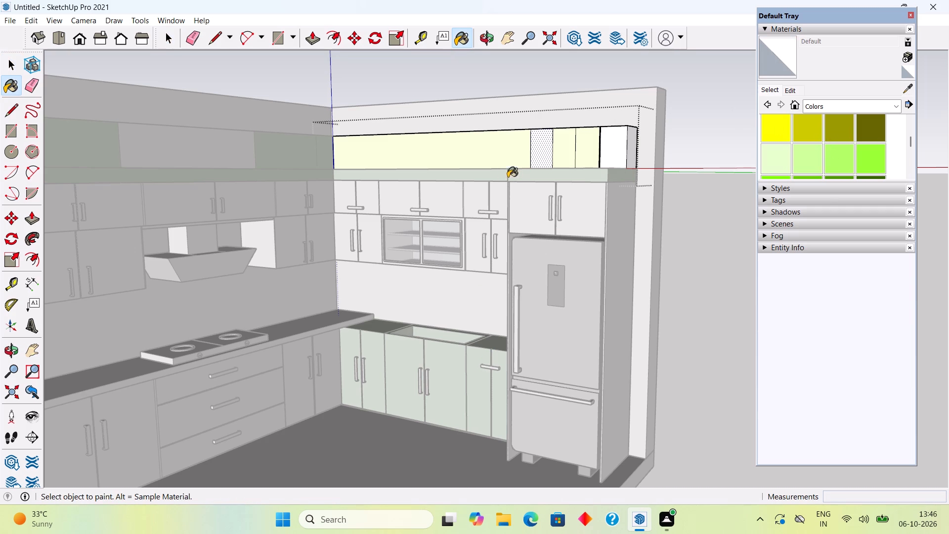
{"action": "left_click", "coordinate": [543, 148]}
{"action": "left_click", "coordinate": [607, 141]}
Sample Color G01 from the sink base cabinet and paint the first narrow panel's front and top and the end panel's front, side and top.
{"action": "left_click", "coordinate": [908, 93]}
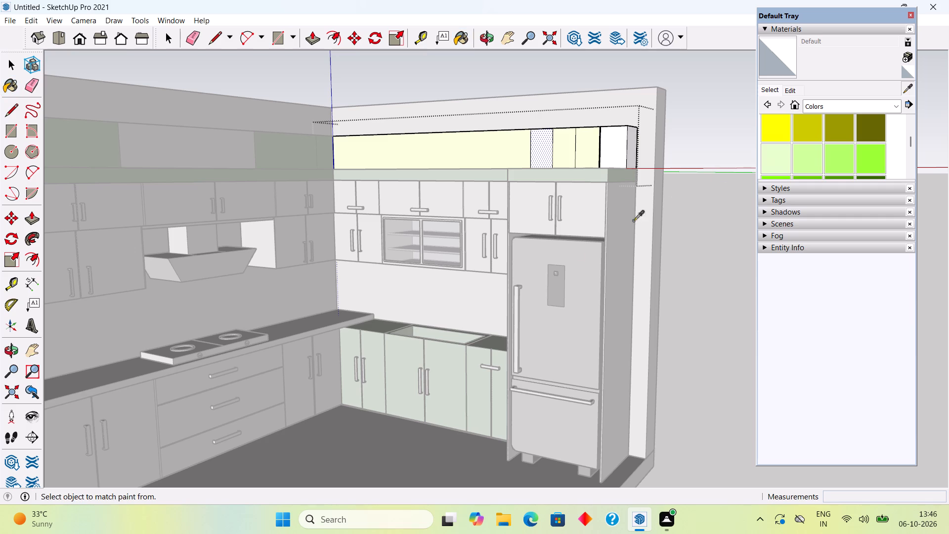
{"action": "left_click", "coordinate": [460, 365]}
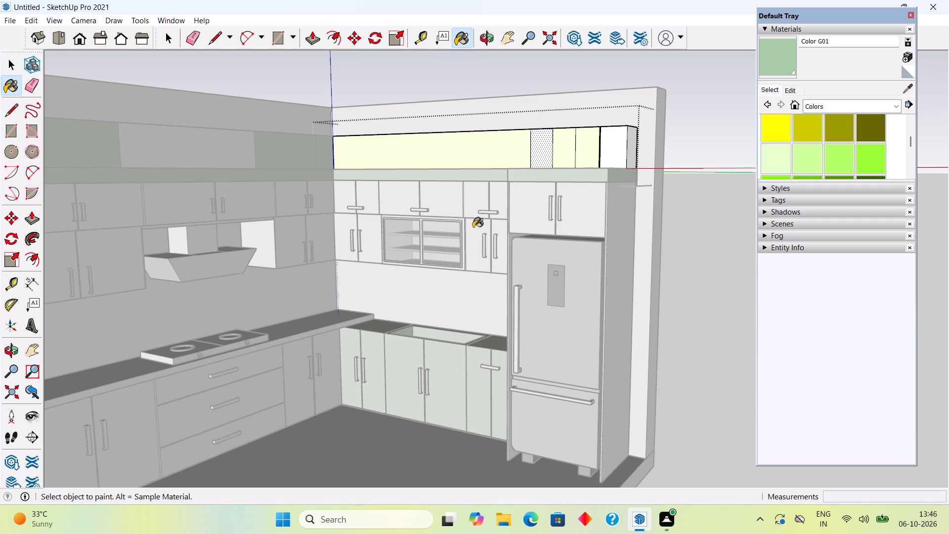
{"action": "left_click", "coordinate": [537, 159]}
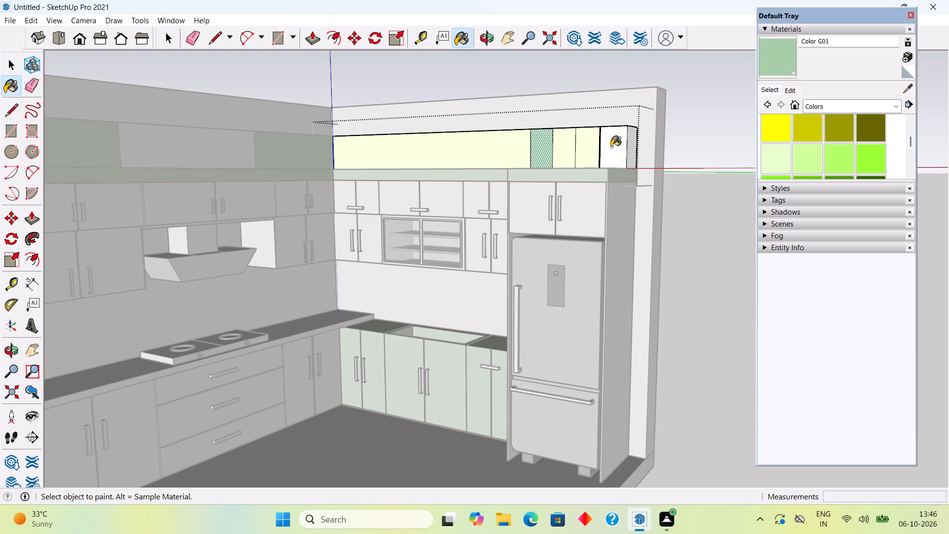
{"action": "left_click", "coordinate": [611, 147]}
{"action": "left_click", "coordinate": [629, 151]}
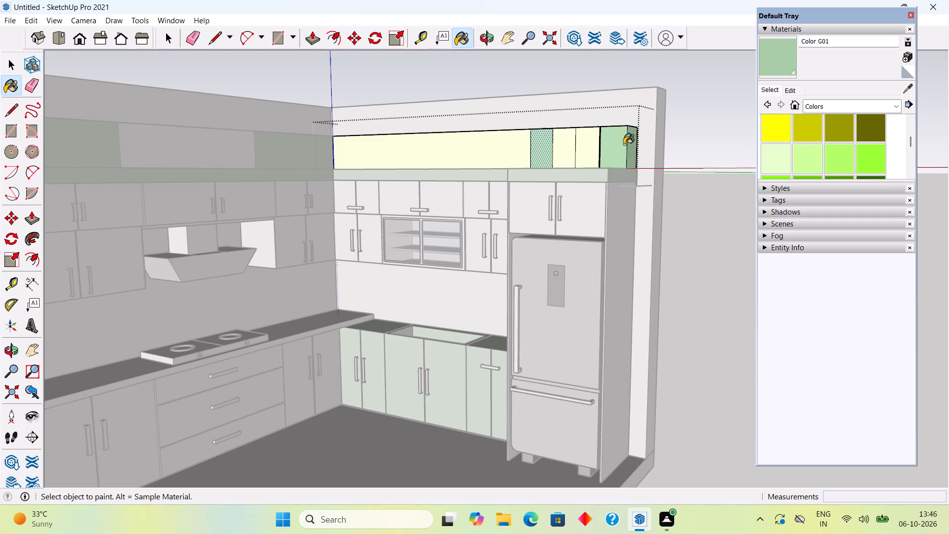
{"action": "middle_click_drag", "start_coordinate": [624, 144], "coordinate": [595, 298]}
{"action": "left_click", "coordinate": [582, 162]}
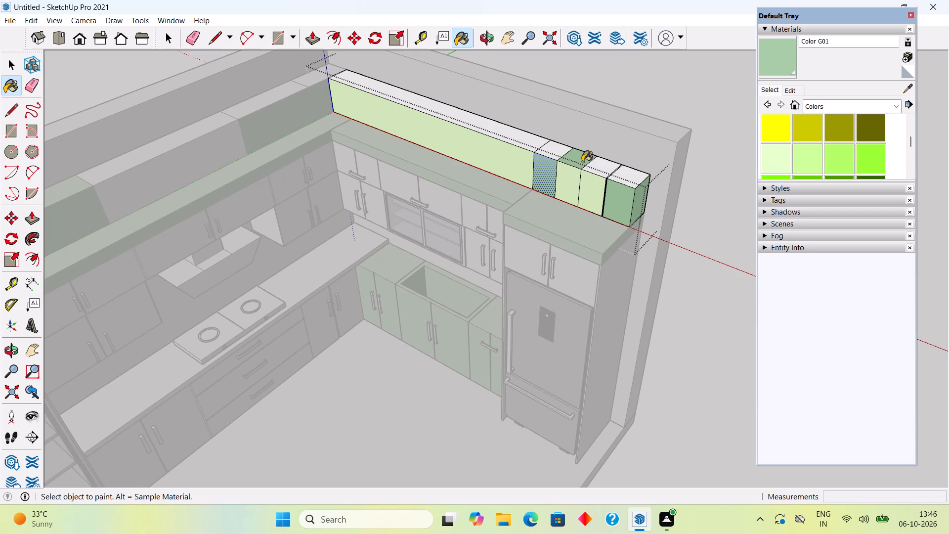
{"action": "left_click", "coordinate": [629, 177]}
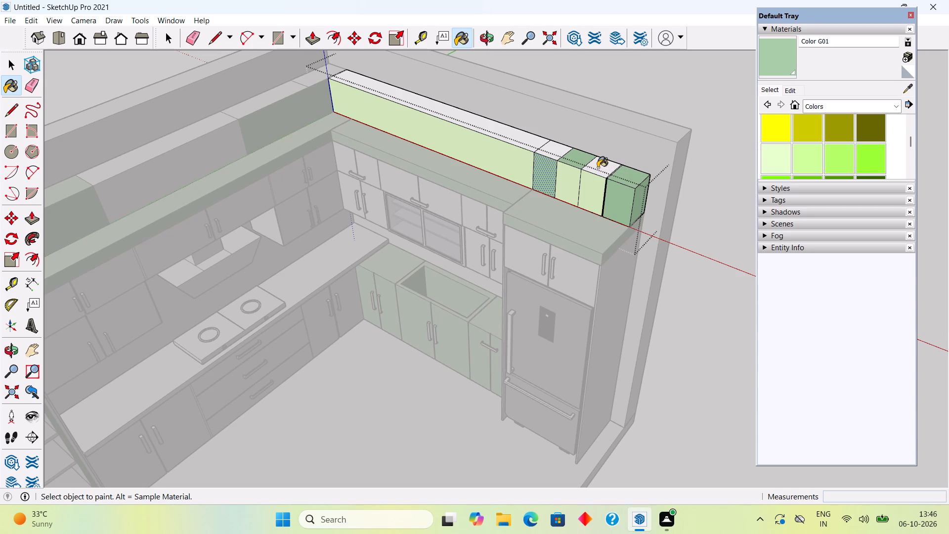
{"action": "left_click", "coordinate": [550, 153]}
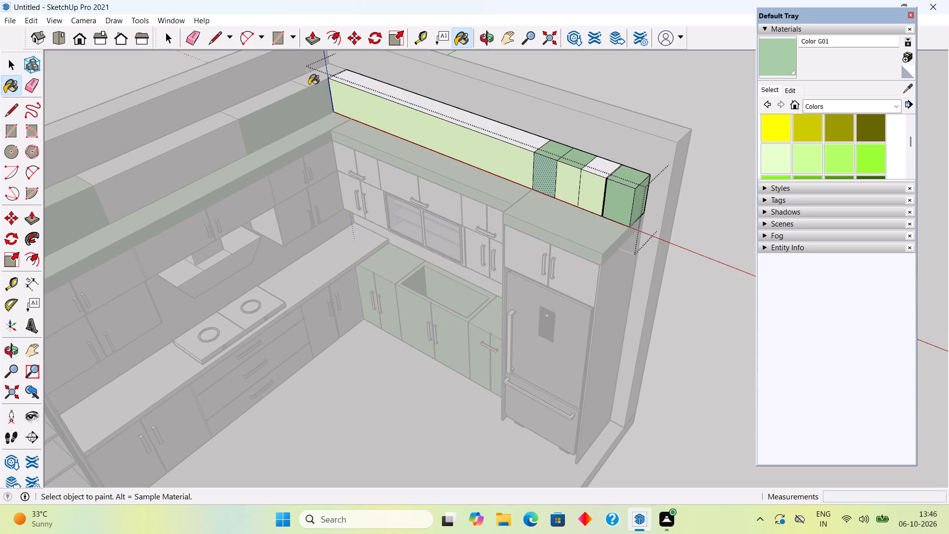
Paint the tops of the second and third narrow panels and the long panel with Color F01, and close the group.
{"action": "left_click", "coordinate": [777, 162]}
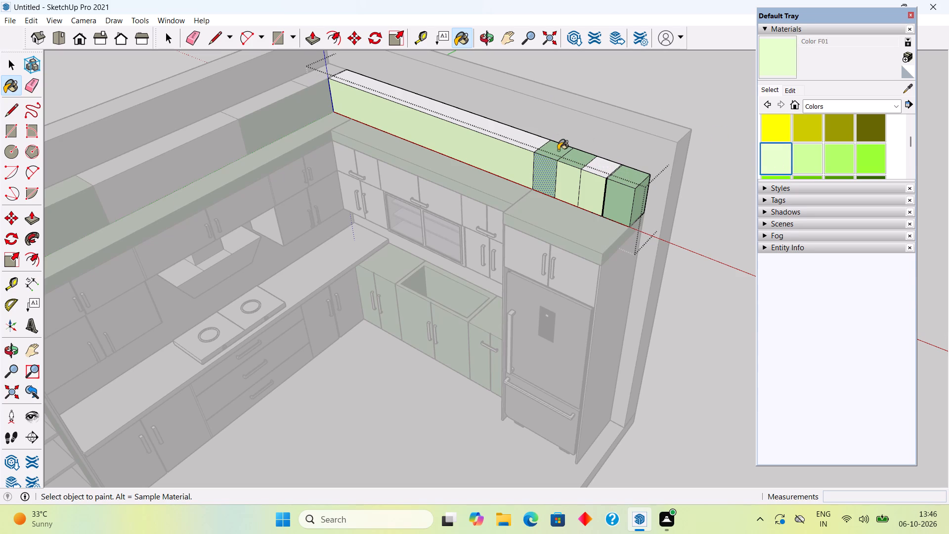
{"action": "left_click", "coordinate": [570, 156]}
{"action": "left_click", "coordinate": [609, 172]}
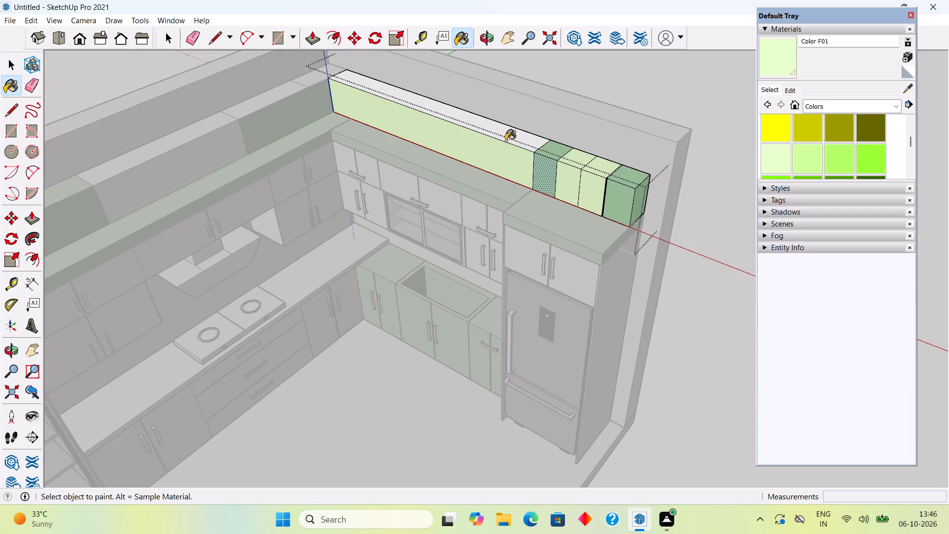
{"action": "left_click", "coordinate": [510, 132]}
{"action": "key", "text": "space"}
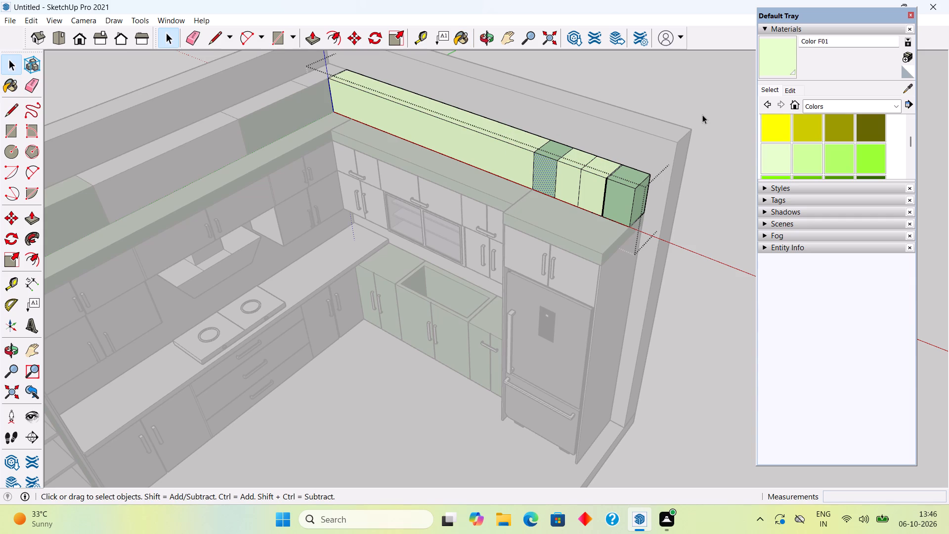
{"action": "left_click", "coordinate": [702, 115]}
Open the stove-side upper group, paint the unpainted panel front above the range hood with Color F01, and close the group.
{"action": "middle_click_drag", "start_coordinate": [601, 187], "coordinate": [520, 116]}
{"action": "middle_click_drag", "start_coordinate": [442, 206], "coordinate": [496, 156]}
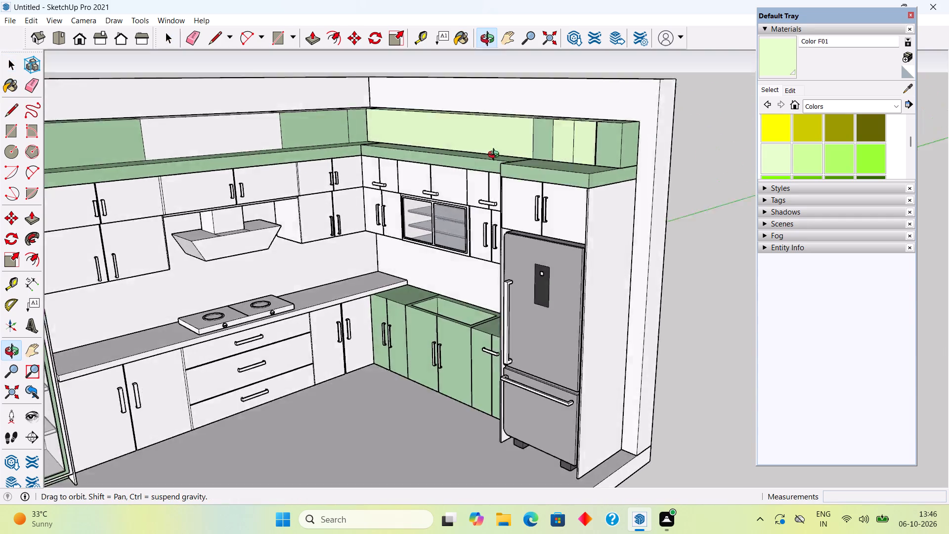
{"action": "middle_click_drag", "start_coordinate": [496, 156], "coordinate": [599, 108]}
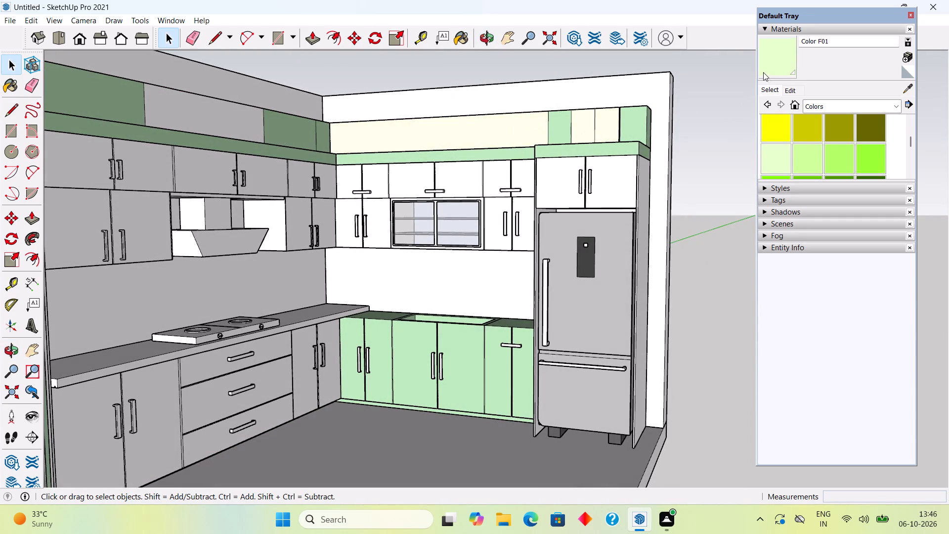
{"action": "triple_click", "coordinate": [194, 112]}
{"action": "left_click", "coordinate": [221, 108]}
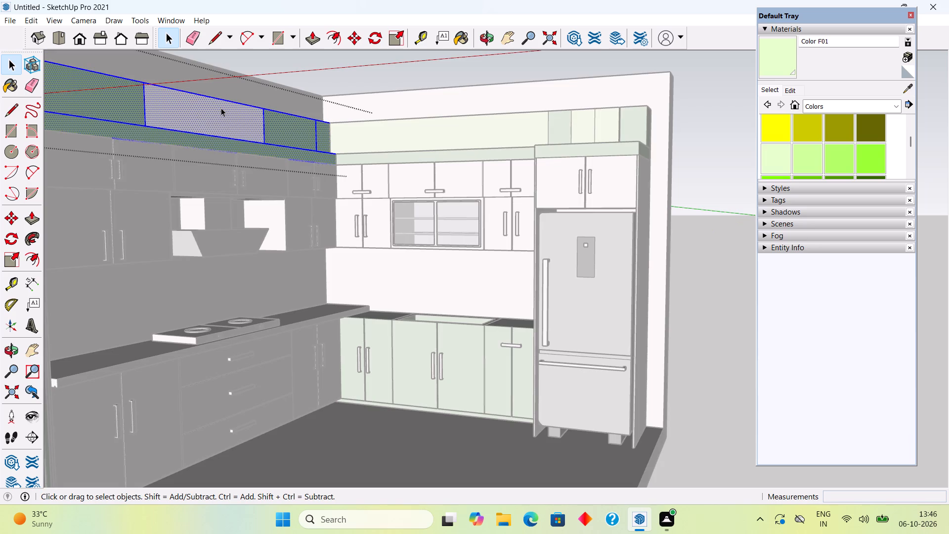
{"action": "left_click", "coordinate": [782, 54]}
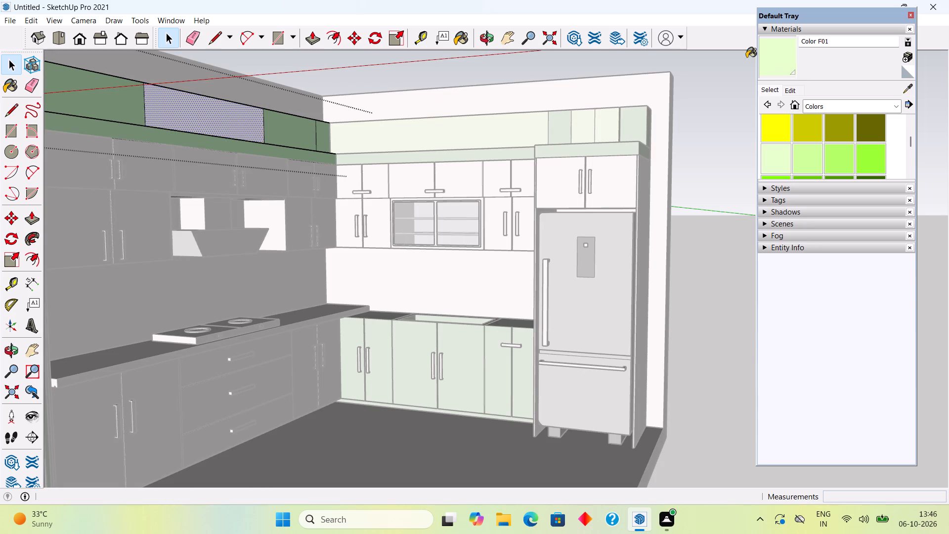
{"action": "left_click", "coordinate": [168, 104]}
{"action": "key", "text": "space"}
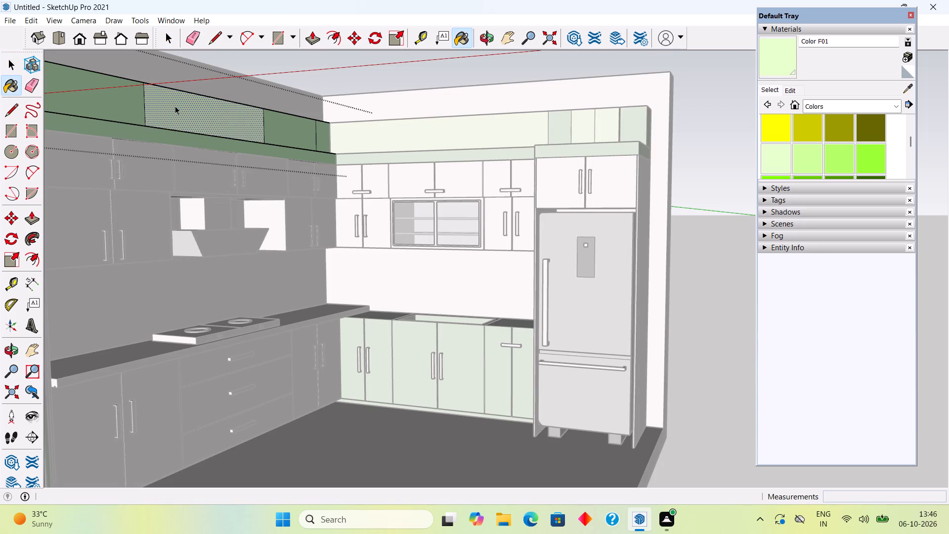
{"action": "scroll", "coordinate": [183, 110], "scroll_direction": "down", "scroll_amount": 5}
{"action": "left_click", "coordinate": [286, 62]}
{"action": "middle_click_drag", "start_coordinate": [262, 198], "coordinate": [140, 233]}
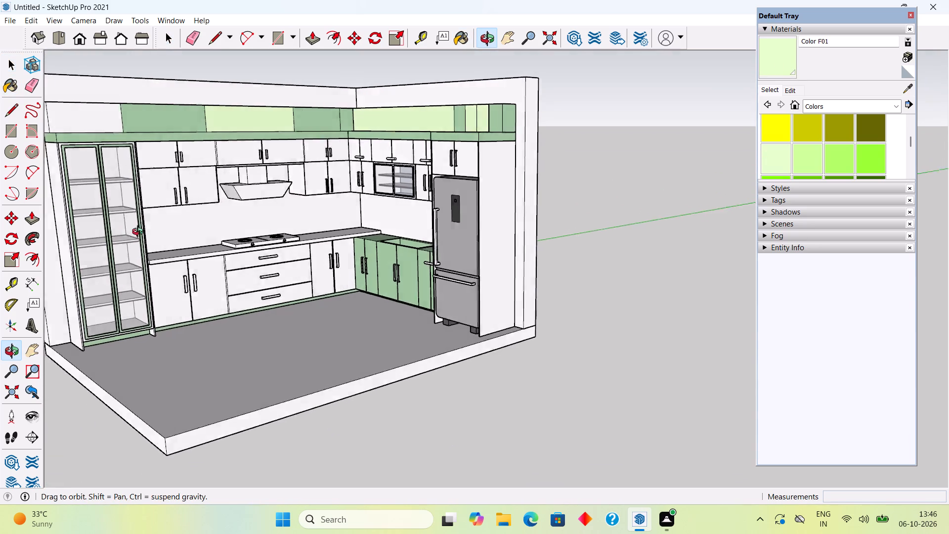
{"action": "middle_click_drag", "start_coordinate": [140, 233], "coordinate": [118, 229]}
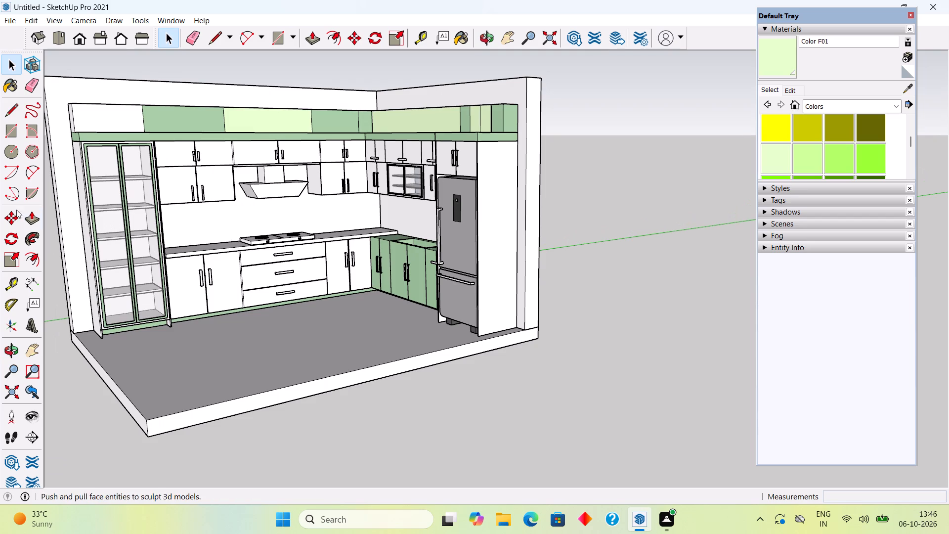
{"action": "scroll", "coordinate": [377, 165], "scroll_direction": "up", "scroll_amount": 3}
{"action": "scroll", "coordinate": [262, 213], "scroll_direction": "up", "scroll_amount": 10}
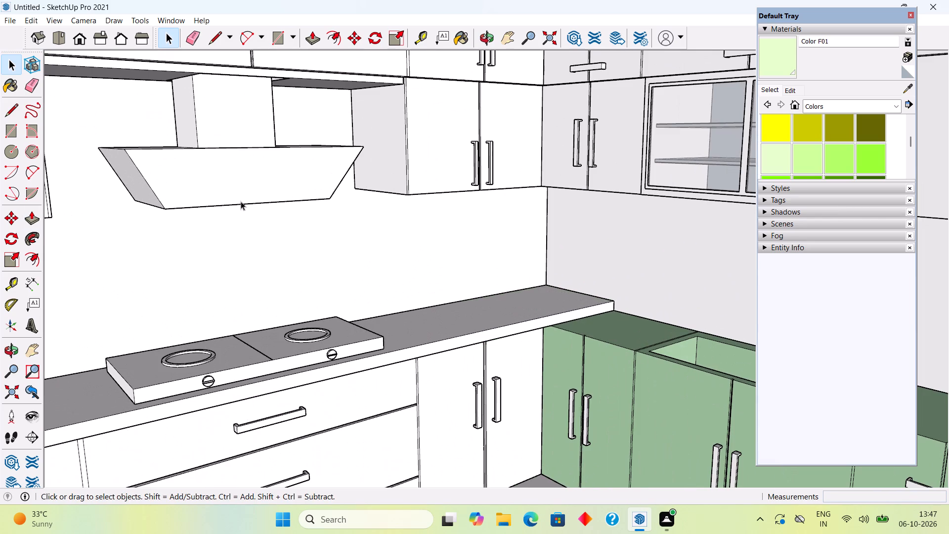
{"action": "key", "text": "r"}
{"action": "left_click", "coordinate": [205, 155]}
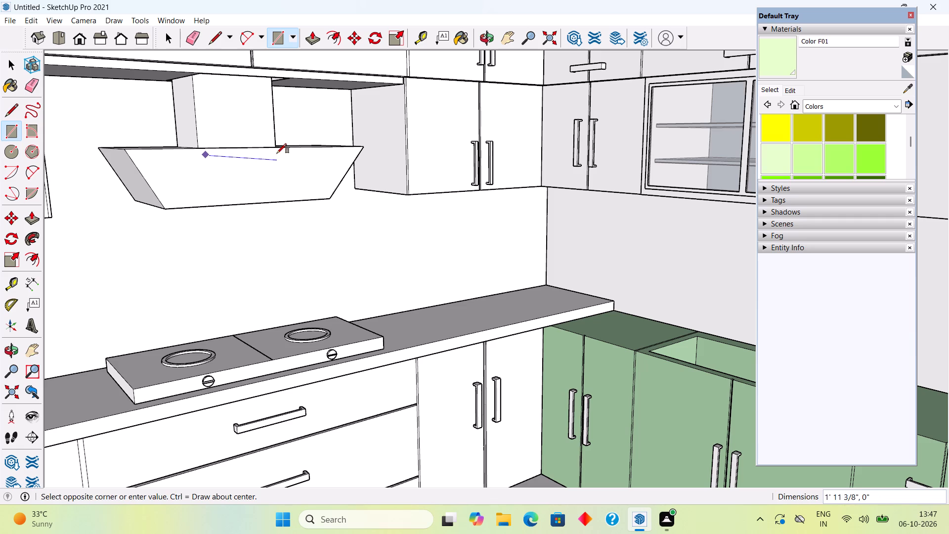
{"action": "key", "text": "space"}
Draw a thin horizontal rectangle about 9 13/16" by 11/16" near the top of the range hood's sloped front face.
{"action": "middle_click_drag", "start_coordinate": [260, 174], "coordinate": [124, 187]}
{"action": "scroll", "coordinate": [195, 153], "scroll_direction": "up", "scroll_amount": 6}
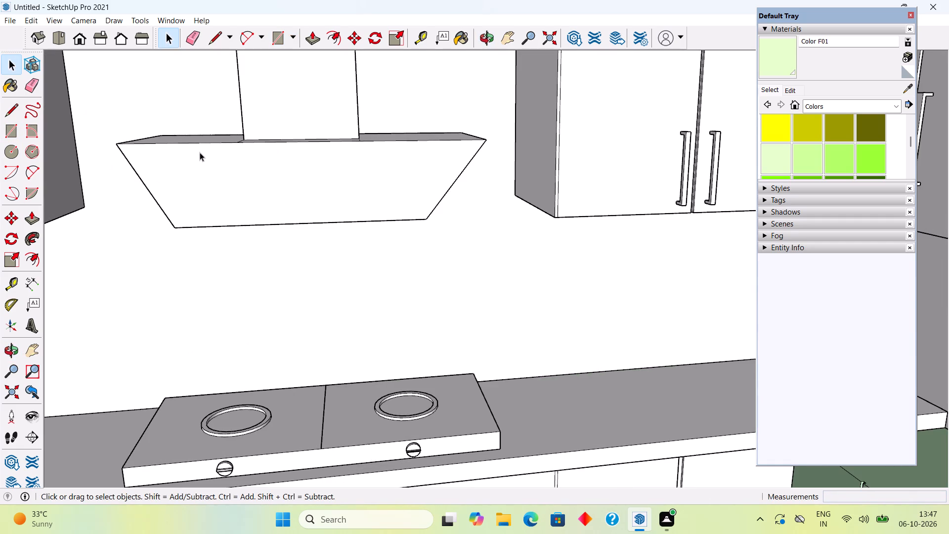
{"action": "key", "text": "r"}
{"action": "left_click", "coordinate": [246, 150]}
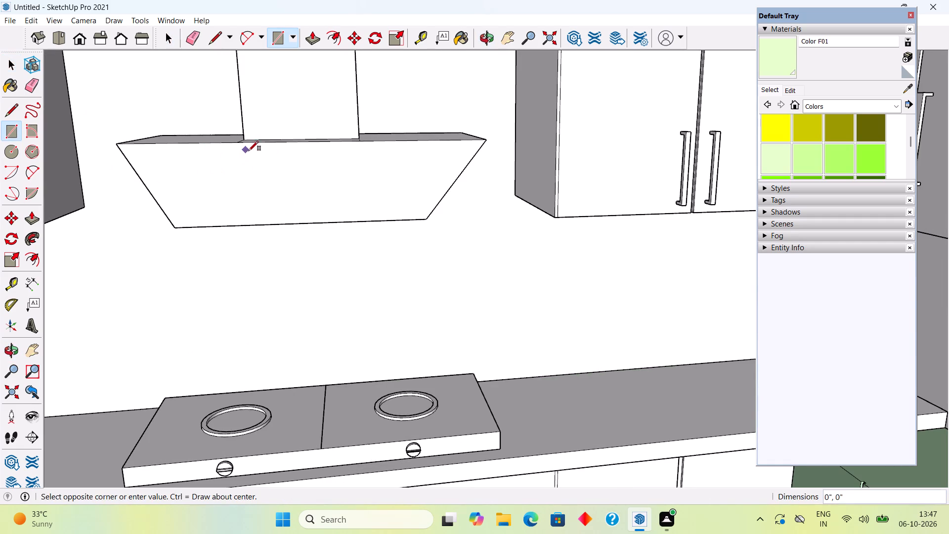
{"action": "left_click", "coordinate": [357, 156]}
{"action": "key", "text": "space"}
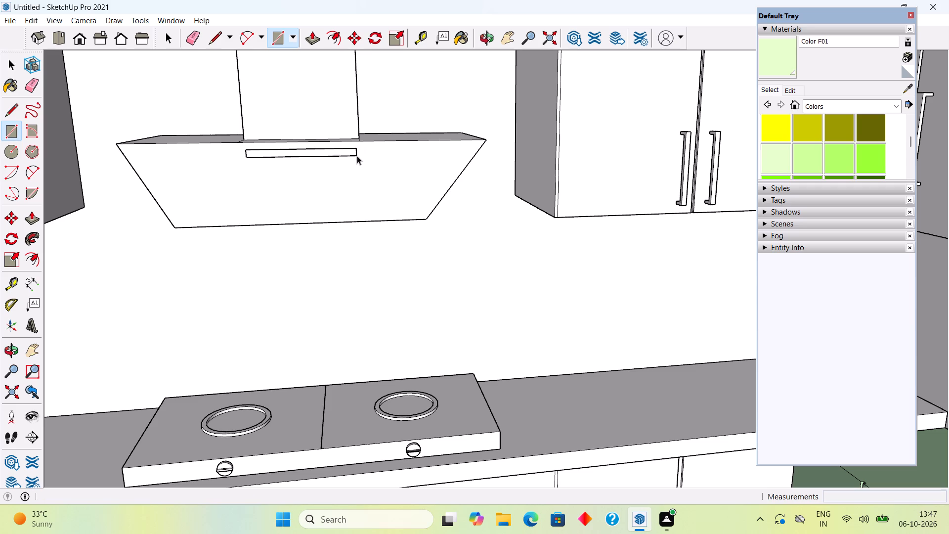
Paint the range hood black with Color M09 from the Colors collection.
{"action": "scroll", "coordinate": [843, 143], "scroll_direction": "down", "scroll_amount": 4}
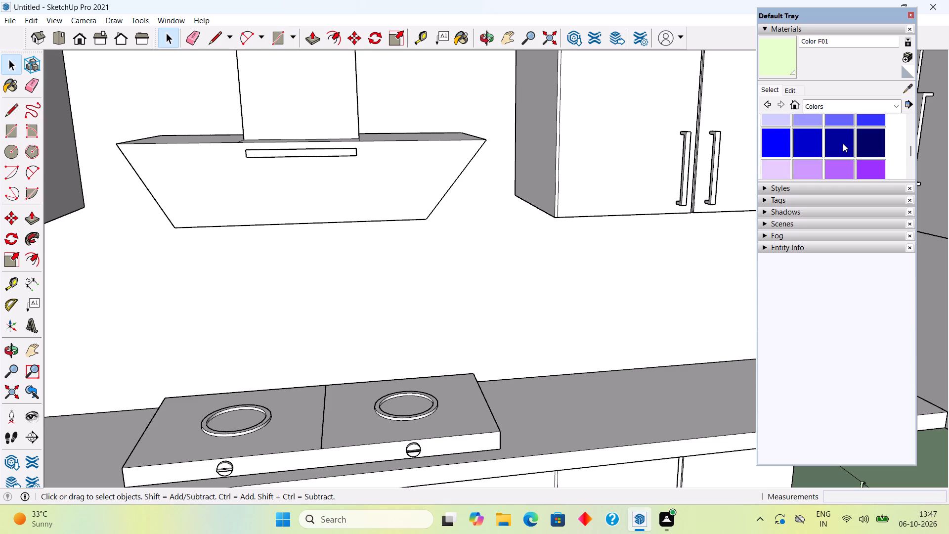
{"action": "scroll", "coordinate": [843, 143], "scroll_direction": "down", "scroll_amount": 7}
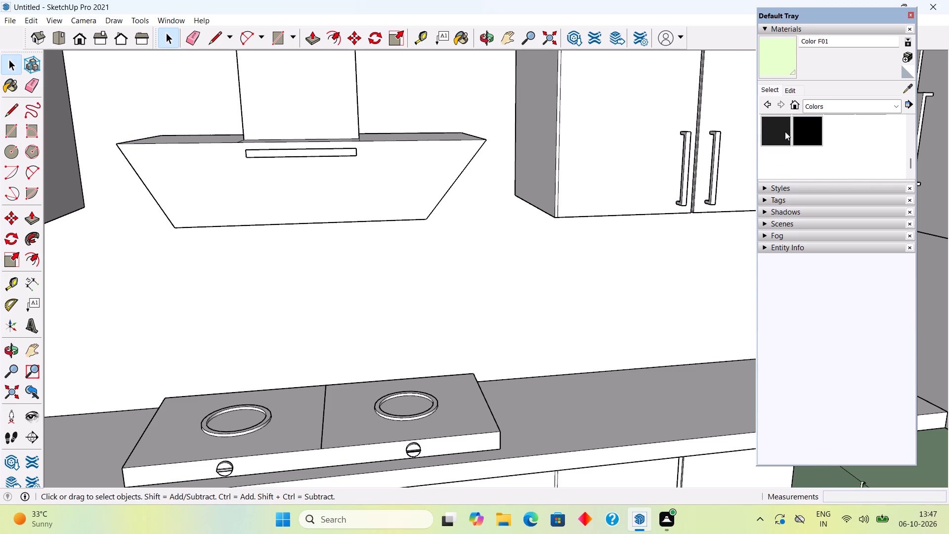
{"action": "left_click", "coordinate": [803, 133]}
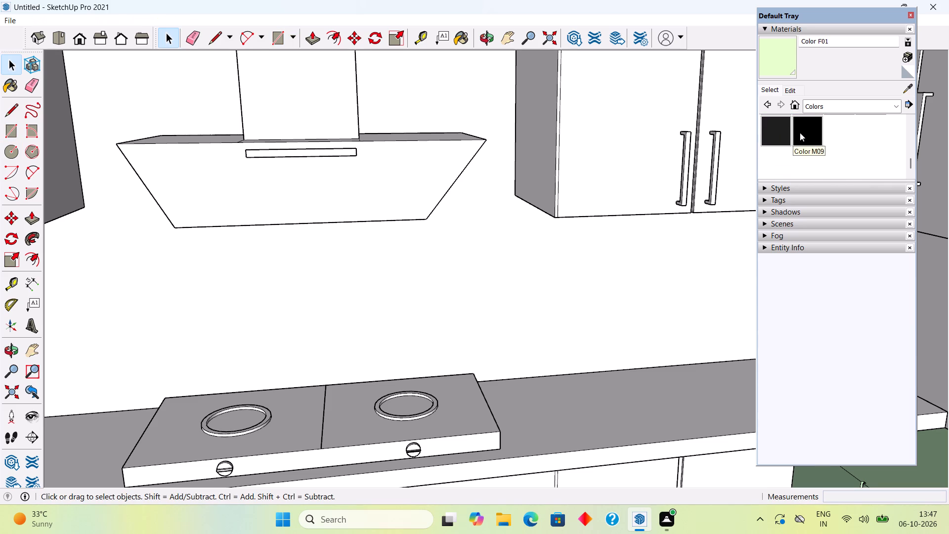
{"action": "left_click", "coordinate": [412, 169]}
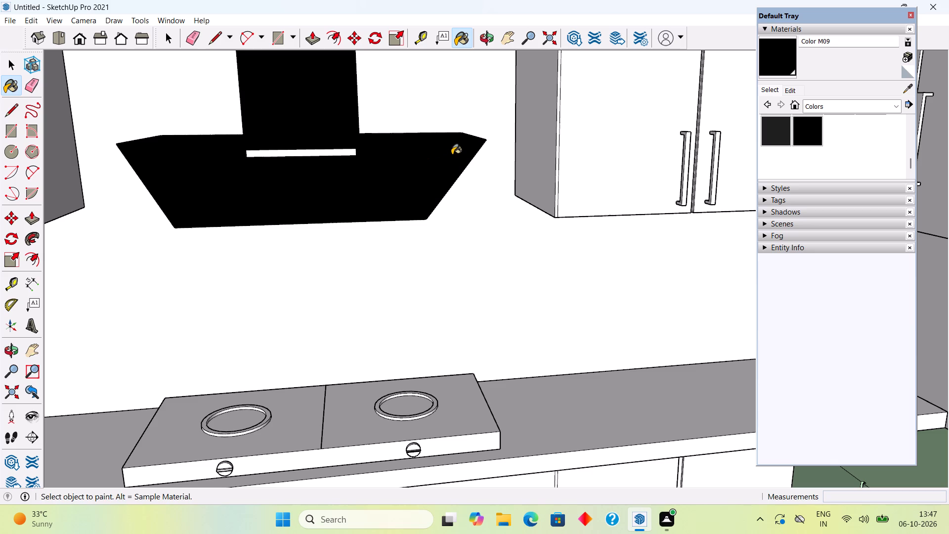
{"action": "key", "text": "space"}
Push/Pull the thin rectangular strip on the hood's front face by 0.1".
{"action": "scroll", "coordinate": [457, 160], "scroll_direction": "down", "scroll_amount": 17}
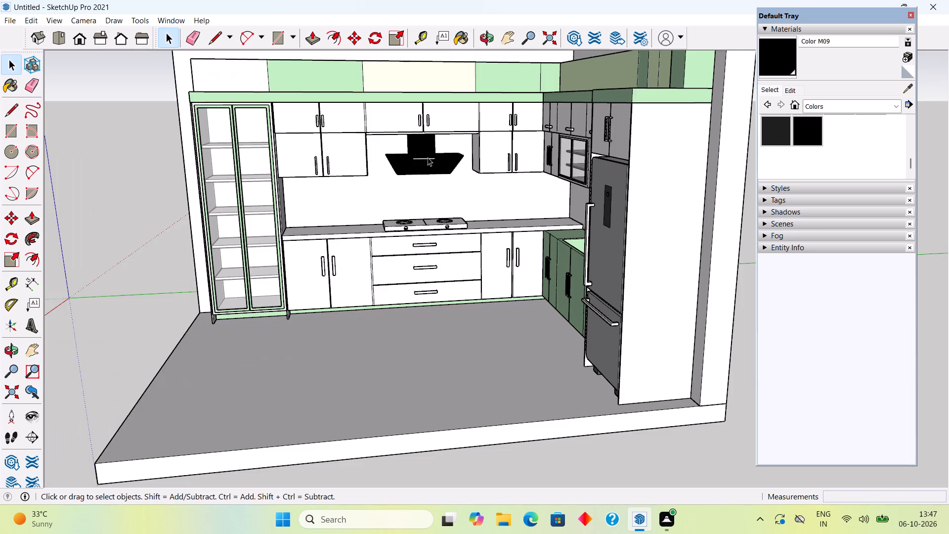
{"action": "scroll", "coordinate": [423, 156], "scroll_direction": "up", "scroll_amount": 20}
{"action": "scroll", "coordinate": [423, 156], "scroll_direction": "up", "scroll_amount": 3}
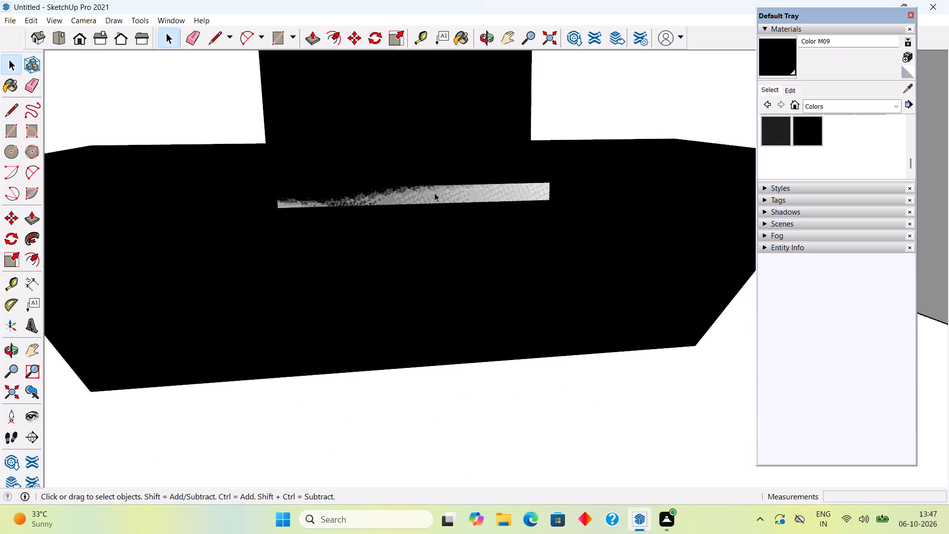
{"action": "left_click", "coordinate": [434, 193]}
{"action": "key", "text": "p"}
{"action": "left_click", "coordinate": [434, 193]}
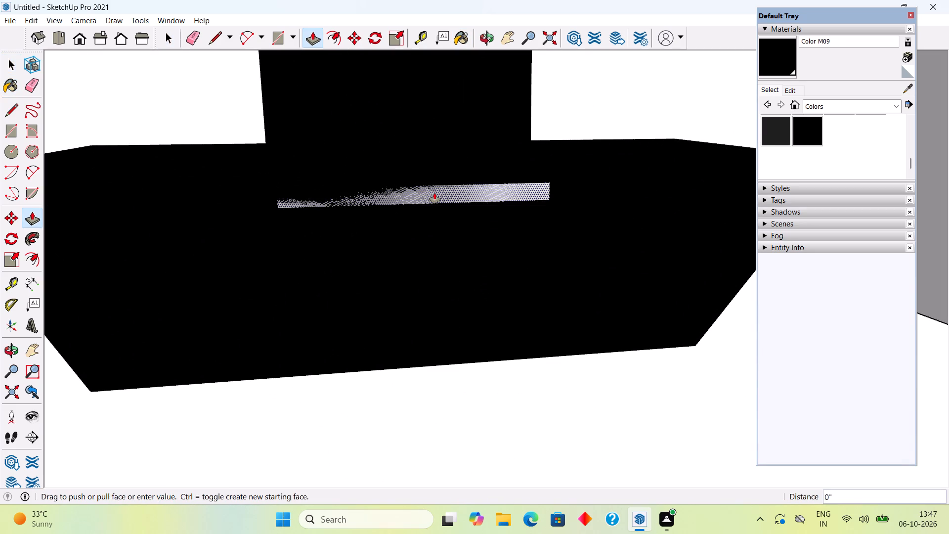
{"action": "type", "text": ".1\""}
{"action": "key", "text": "Return"}
{"action": "key", "text": "space"}
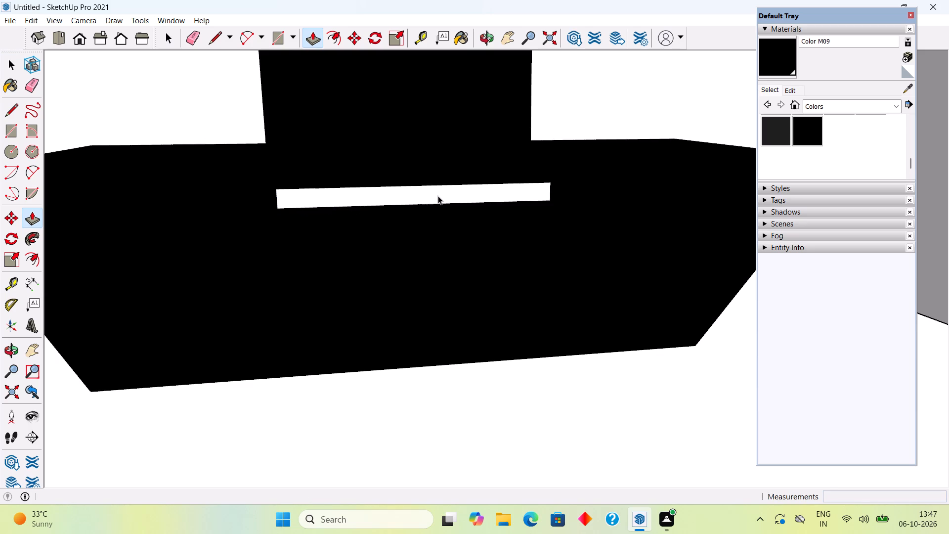
Paint the whole cooktop beneath the hood with Color M08.
{"action": "scroll", "coordinate": [438, 196], "scroll_direction": "down", "scroll_amount": 20}
{"action": "scroll", "coordinate": [438, 196], "scroll_direction": "down", "scroll_amount": 4}
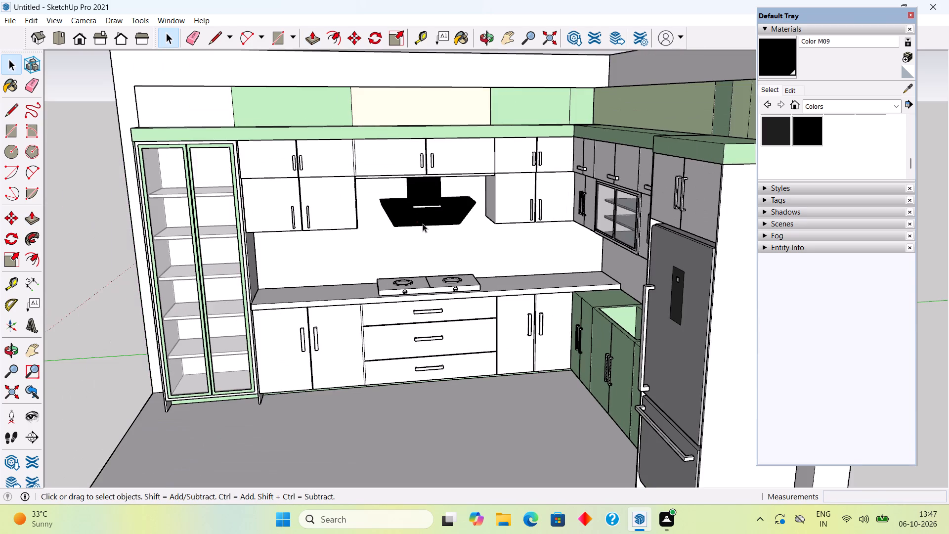
{"action": "middle_click_drag", "start_coordinate": [420, 220], "coordinate": [369, 209]}
{"action": "scroll", "coordinate": [416, 264], "scroll_direction": "up", "scroll_amount": 5}
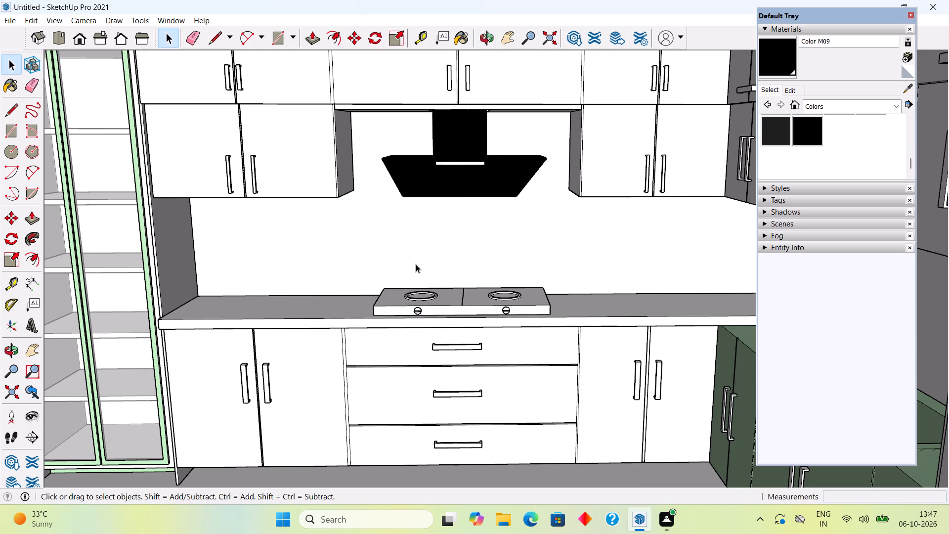
{"action": "left_click", "coordinate": [783, 139]}
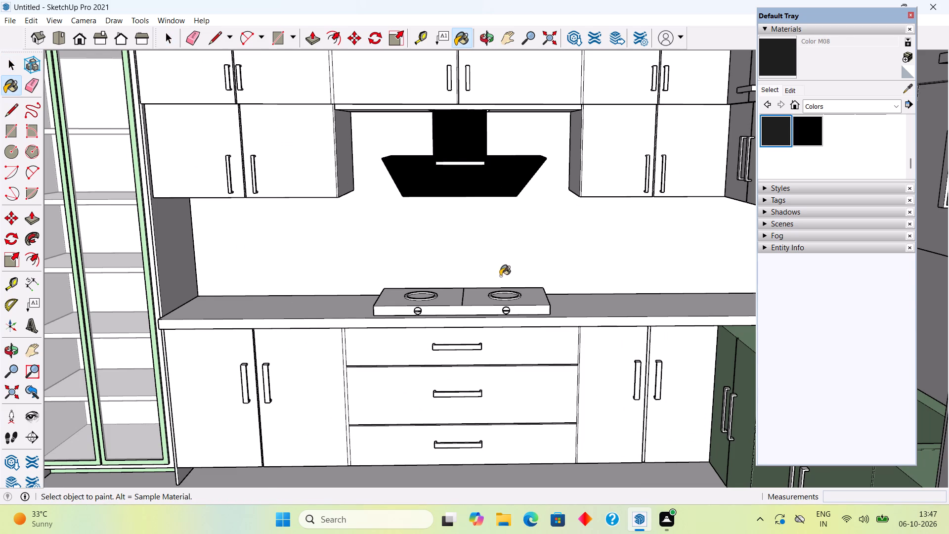
{"action": "left_click", "coordinate": [492, 303]}
{"action": "key", "text": "space"}
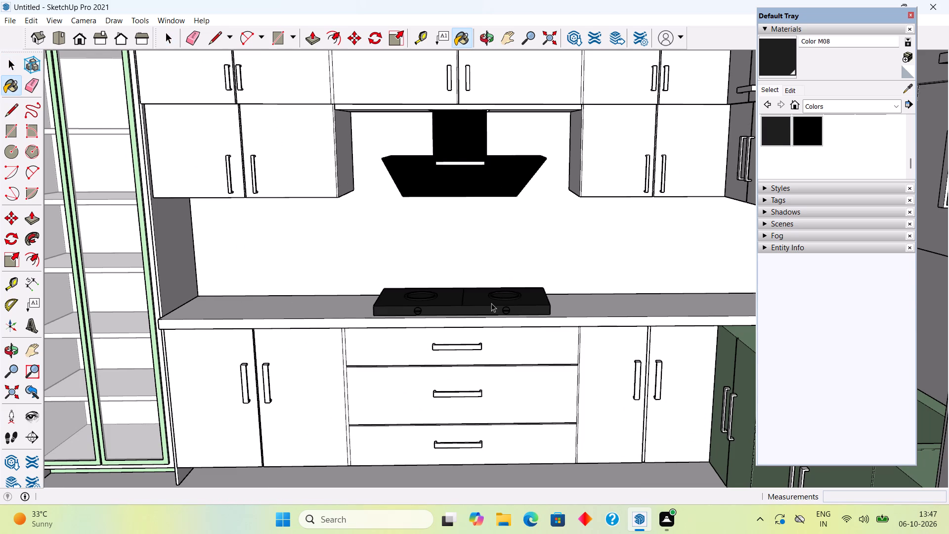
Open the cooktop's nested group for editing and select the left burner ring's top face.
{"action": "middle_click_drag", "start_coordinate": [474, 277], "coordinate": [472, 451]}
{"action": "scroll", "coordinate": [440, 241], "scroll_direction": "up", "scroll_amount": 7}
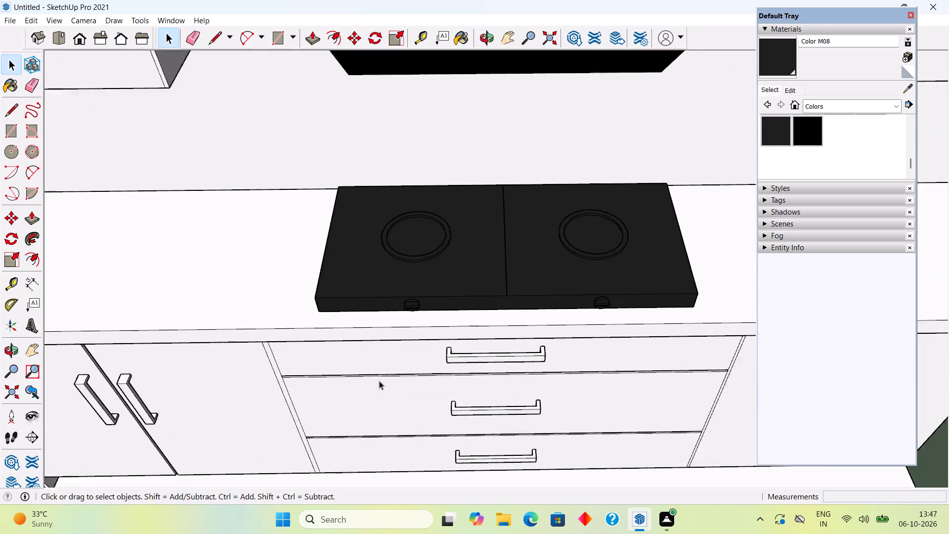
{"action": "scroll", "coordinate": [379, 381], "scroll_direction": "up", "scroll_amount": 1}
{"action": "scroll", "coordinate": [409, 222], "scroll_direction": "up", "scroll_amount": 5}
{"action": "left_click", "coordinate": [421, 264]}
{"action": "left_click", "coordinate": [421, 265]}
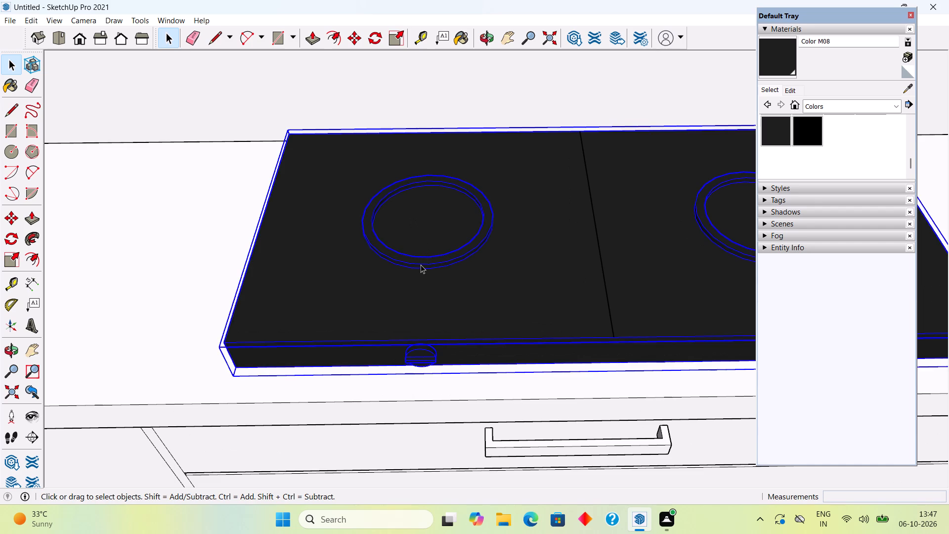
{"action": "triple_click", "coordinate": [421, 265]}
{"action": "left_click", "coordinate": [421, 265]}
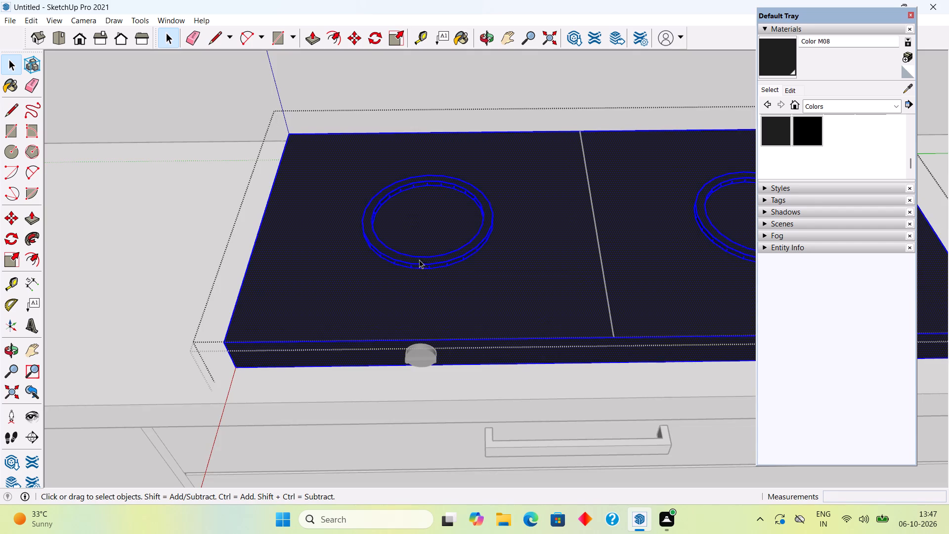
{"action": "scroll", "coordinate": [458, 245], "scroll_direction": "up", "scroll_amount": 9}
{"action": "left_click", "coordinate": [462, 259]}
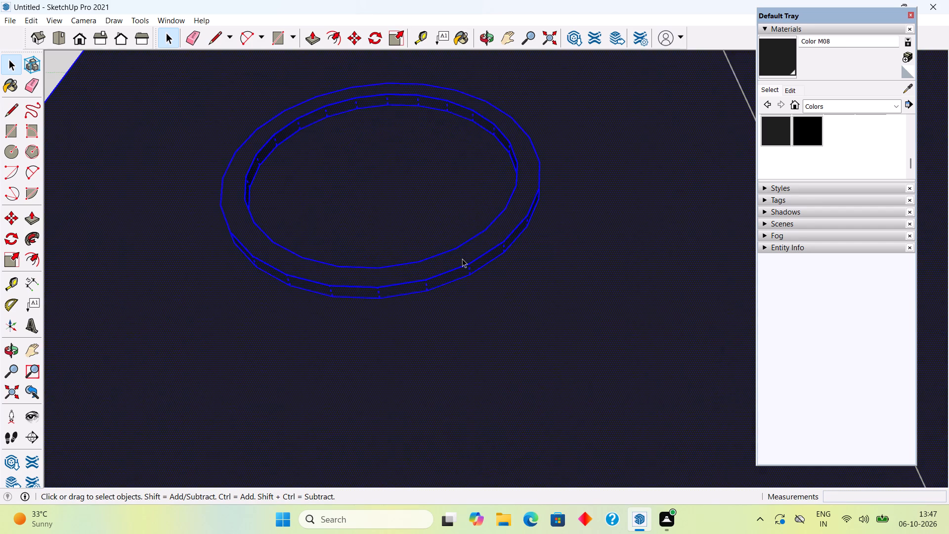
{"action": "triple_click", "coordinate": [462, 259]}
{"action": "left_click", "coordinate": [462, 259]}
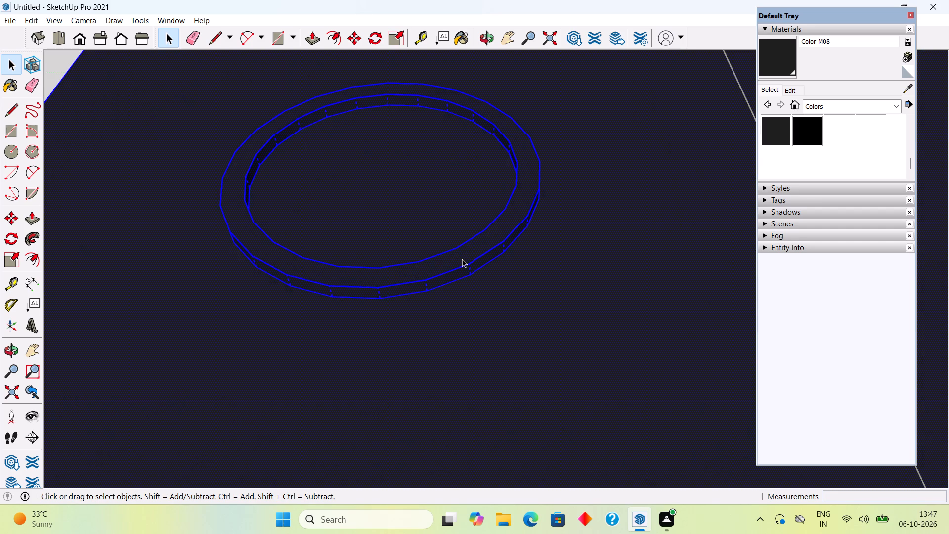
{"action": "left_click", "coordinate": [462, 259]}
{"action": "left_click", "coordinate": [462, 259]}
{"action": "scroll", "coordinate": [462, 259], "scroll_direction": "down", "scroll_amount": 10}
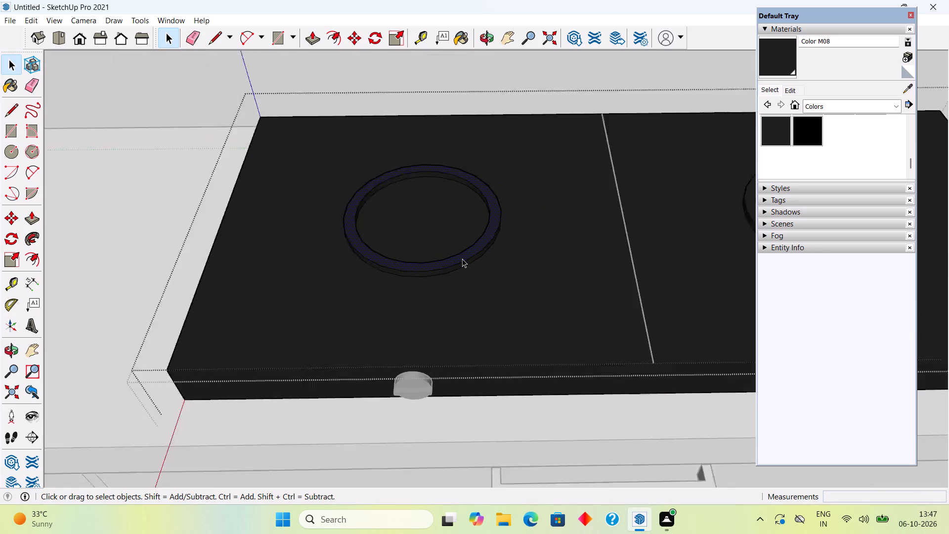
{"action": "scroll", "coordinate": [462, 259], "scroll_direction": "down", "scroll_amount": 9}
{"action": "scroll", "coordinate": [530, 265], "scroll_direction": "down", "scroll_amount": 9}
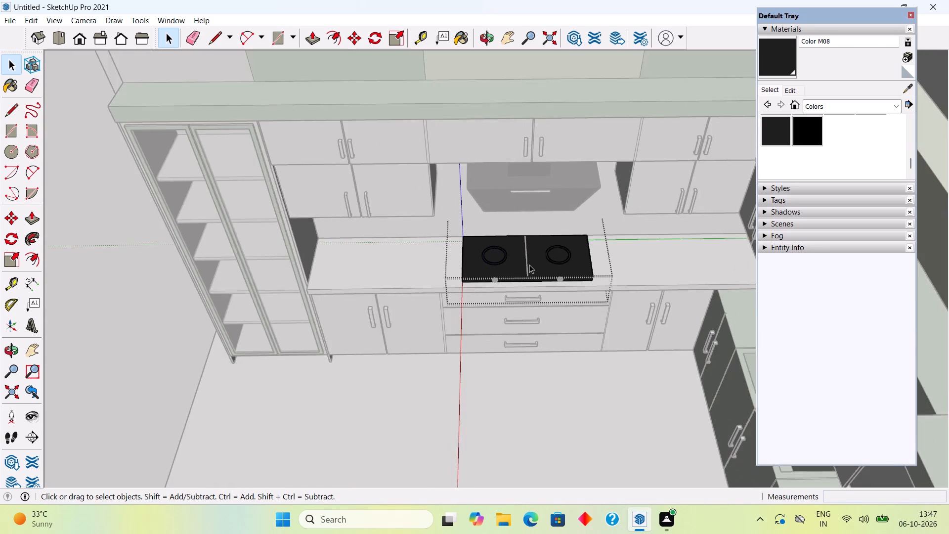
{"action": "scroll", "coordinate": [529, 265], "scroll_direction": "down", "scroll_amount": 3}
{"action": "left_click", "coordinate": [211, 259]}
Reopen the cooktop body for editing and paint the top faces of both burner rings with Color M06.
{"action": "scroll", "coordinate": [493, 247], "scroll_direction": "up", "scroll_amount": 5}
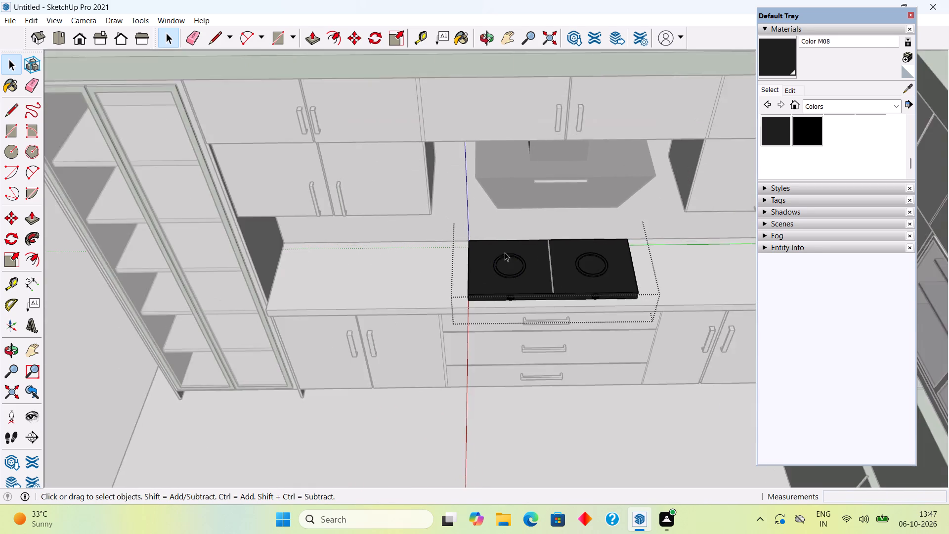
{"action": "scroll", "coordinate": [505, 252], "scroll_direction": "up", "scroll_amount": 6}
{"action": "left_click", "coordinate": [524, 289]}
{"action": "triple_click", "coordinate": [524, 289]}
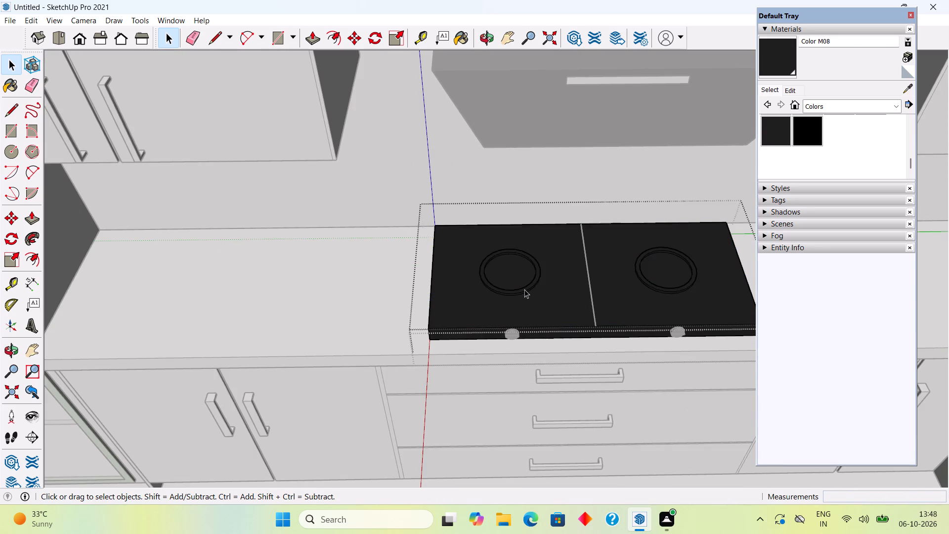
{"action": "left_click", "coordinate": [524, 289]}
{"action": "scroll", "coordinate": [524, 289], "scroll_direction": "up", "scroll_amount": 9}
{"action": "left_click", "coordinate": [526, 287]}
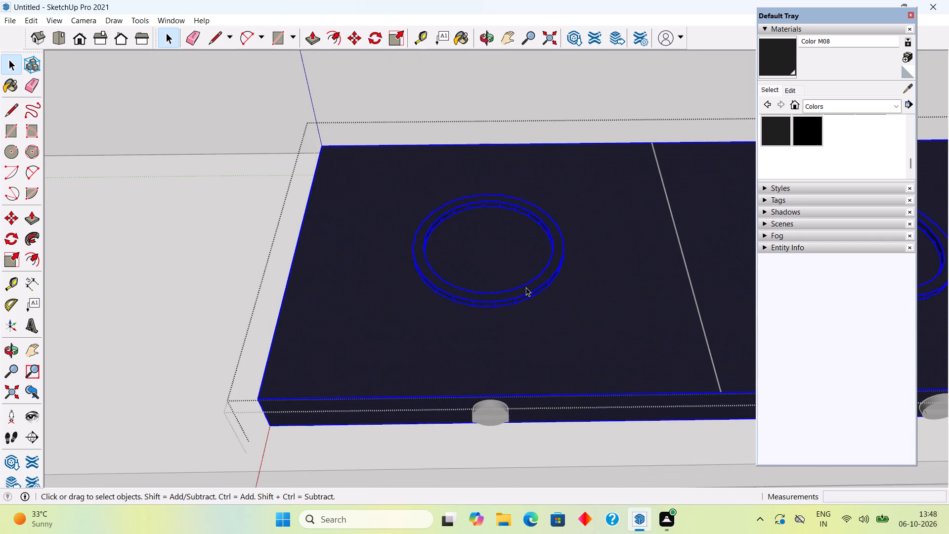
{"action": "scroll", "coordinate": [811, 165], "scroll_direction": "up", "scroll_amount": 2}
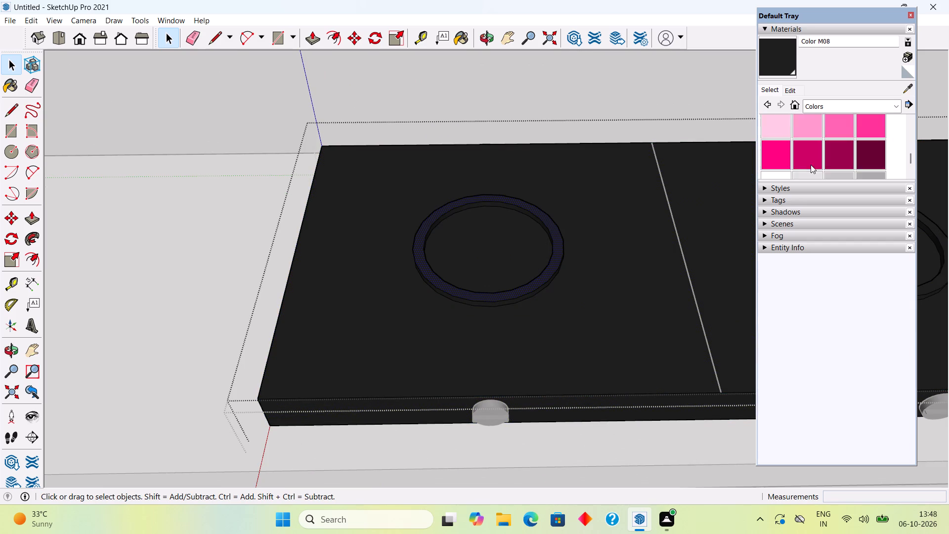
{"action": "scroll", "coordinate": [811, 165], "scroll_direction": "up", "scroll_amount": 1}
{"action": "scroll", "coordinate": [811, 165], "scroll_direction": "down", "scroll_amount": 2}
{"action": "left_click", "coordinate": [831, 161]}
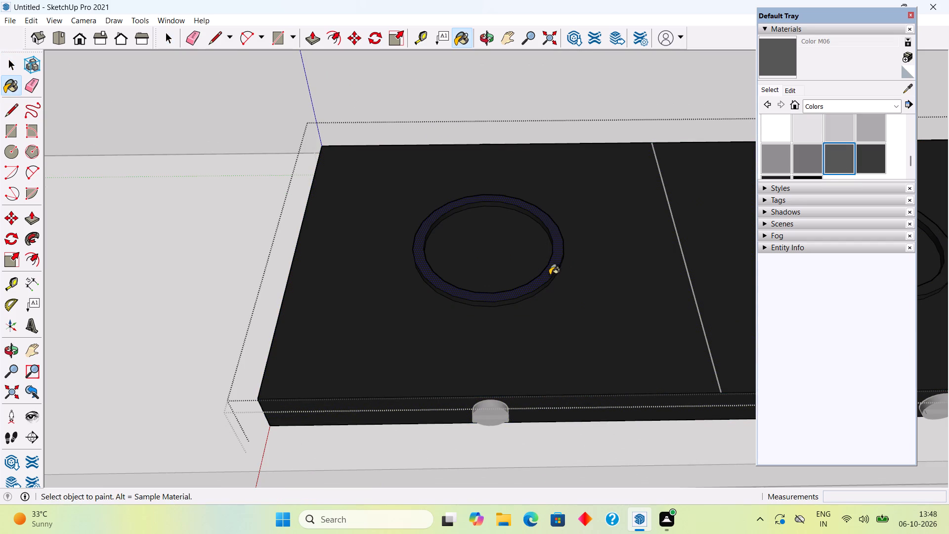
{"action": "left_click", "coordinate": [550, 275]}
{"action": "scroll", "coordinate": [554, 265], "scroll_direction": "down", "scroll_amount": 6}
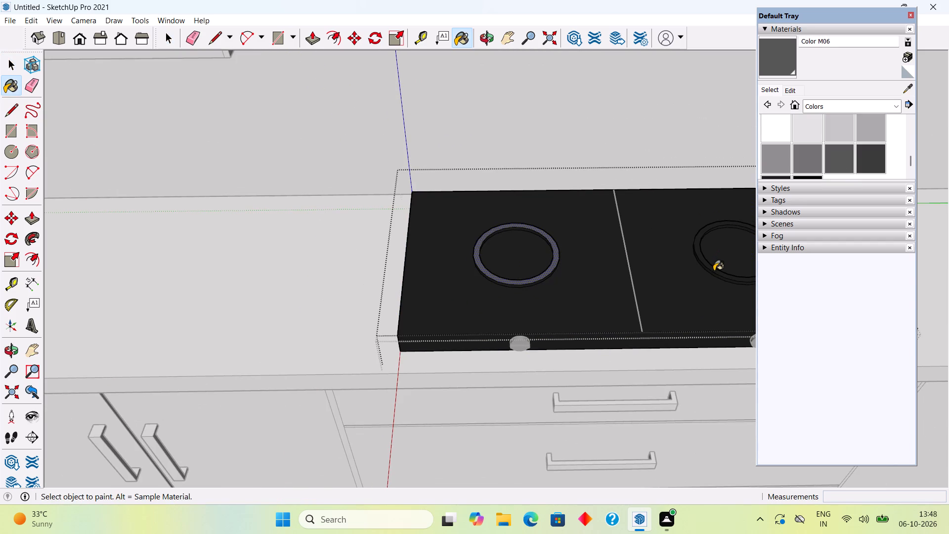
{"action": "left_click", "coordinate": [714, 271]}
Paint the outer side faces of both burner rings with Color M06.
{"action": "scroll", "coordinate": [502, 293], "scroll_direction": "up", "scroll_amount": 9}
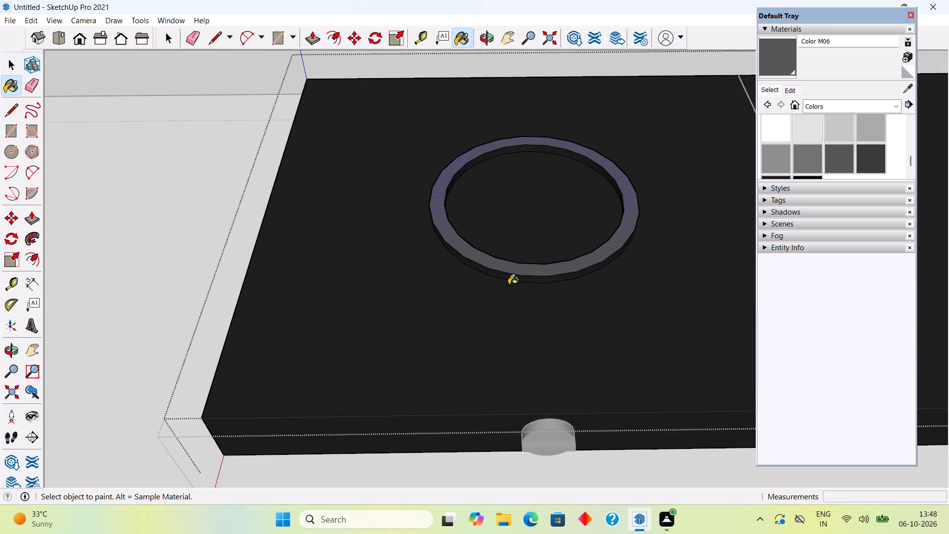
{"action": "left_click", "coordinate": [514, 280]}
{"action": "scroll", "coordinate": [521, 273], "scroll_direction": "down", "scroll_amount": 6}
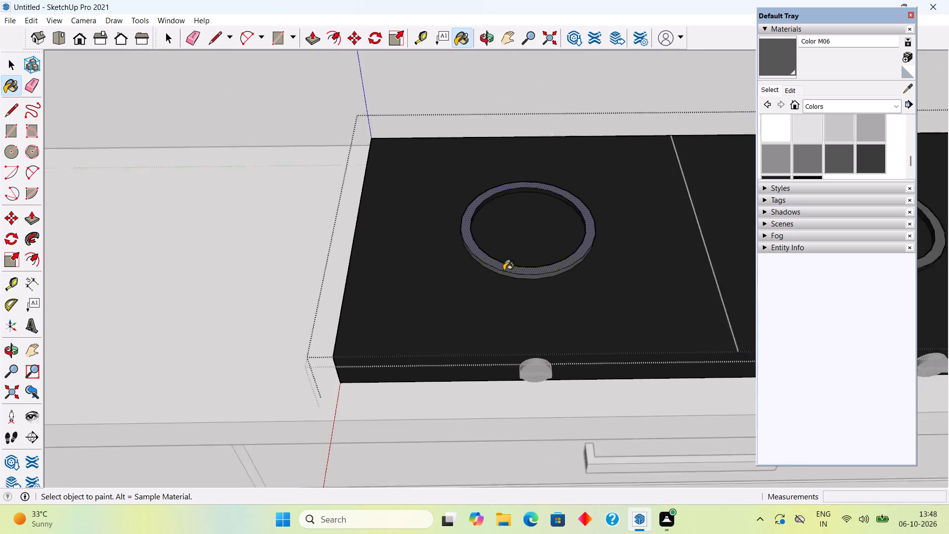
{"action": "scroll", "coordinate": [504, 270], "scroll_direction": "down", "scroll_amount": 11}
{"action": "scroll", "coordinate": [648, 281], "scroll_direction": "up", "scroll_amount": 13}
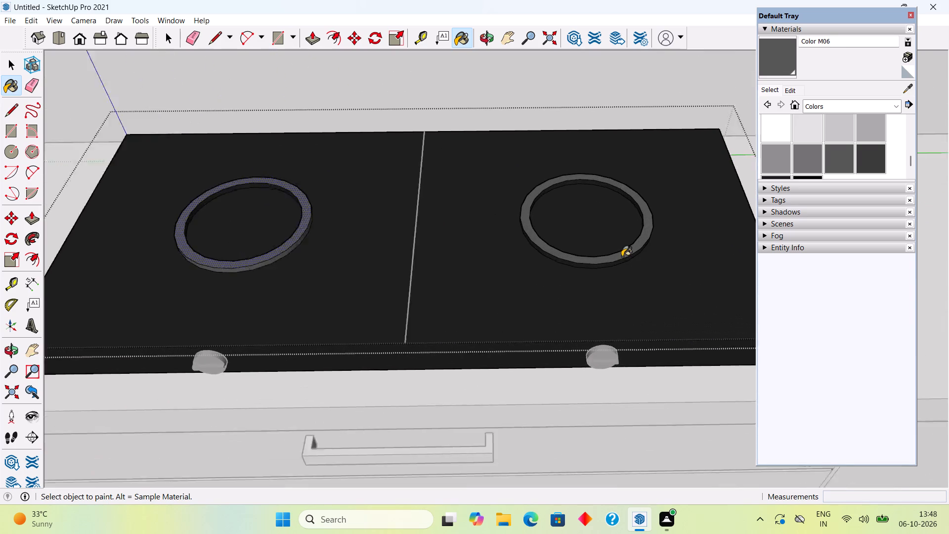
{"action": "scroll", "coordinate": [622, 257], "scroll_direction": "up", "scroll_amount": 2}
{"action": "left_click", "coordinate": [601, 270]}
{"action": "scroll", "coordinate": [601, 270], "scroll_direction": "down", "scroll_amount": 5}
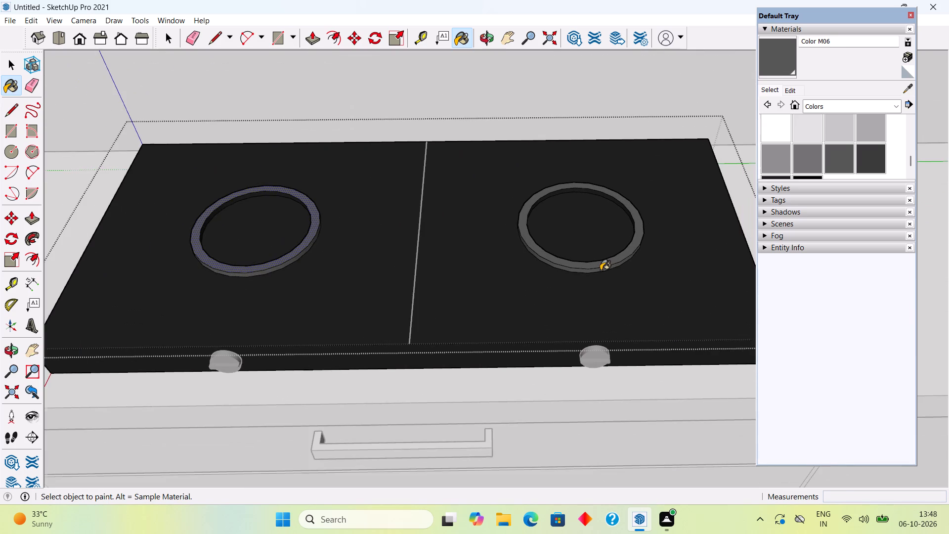
{"action": "key", "text": "space"}
Close the cooktop's inner group after painting the burner rings.
{"action": "scroll", "coordinate": [601, 270], "scroll_direction": "down", "scroll_amount": 11}
{"action": "left_click", "coordinate": [502, 195]}
{"action": "scroll", "coordinate": [500, 310], "scroll_direction": "down", "scroll_amount": 2}
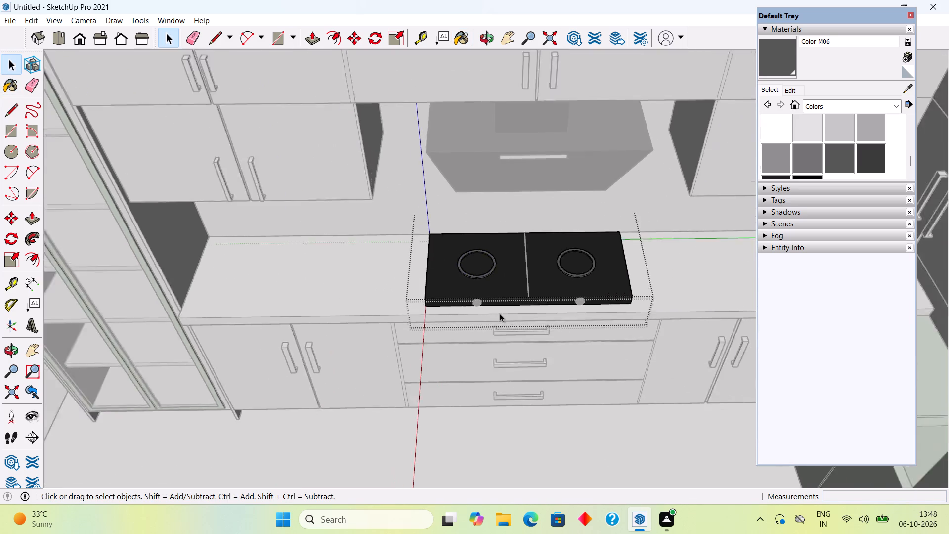
{"action": "scroll", "coordinate": [500, 313], "scroll_direction": "down", "scroll_amount": 5}
{"action": "left_click", "coordinate": [78, 299]}
{"action": "middle_click_drag", "start_coordinate": [572, 247], "coordinate": [581, 189]}
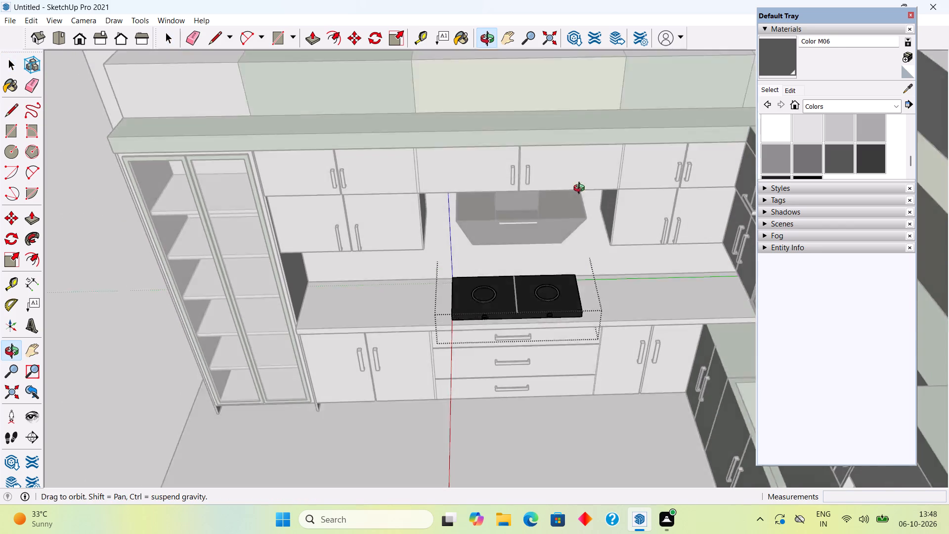
Close the cooktop group.
{"action": "middle_click_drag", "start_coordinate": [581, 189], "coordinate": [581, 145]}
{"action": "left_click", "coordinate": [96, 244]}
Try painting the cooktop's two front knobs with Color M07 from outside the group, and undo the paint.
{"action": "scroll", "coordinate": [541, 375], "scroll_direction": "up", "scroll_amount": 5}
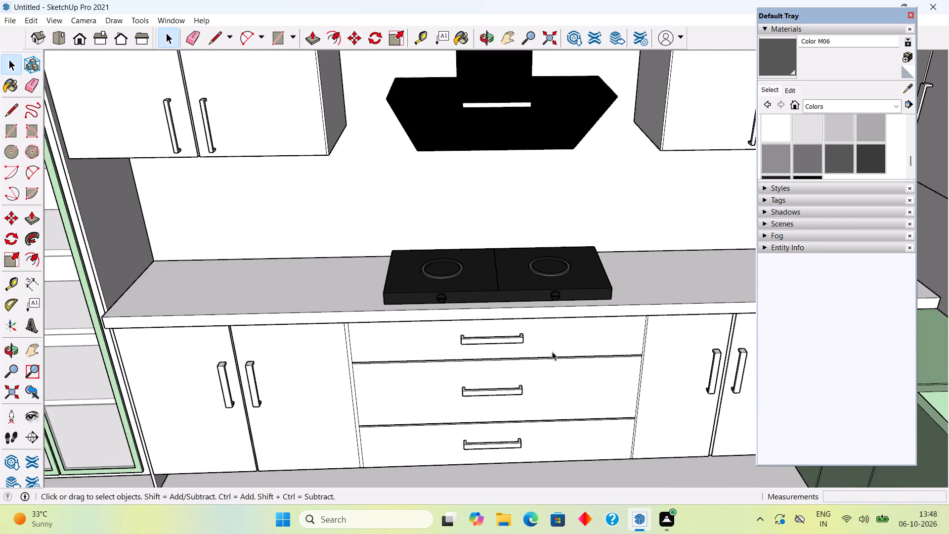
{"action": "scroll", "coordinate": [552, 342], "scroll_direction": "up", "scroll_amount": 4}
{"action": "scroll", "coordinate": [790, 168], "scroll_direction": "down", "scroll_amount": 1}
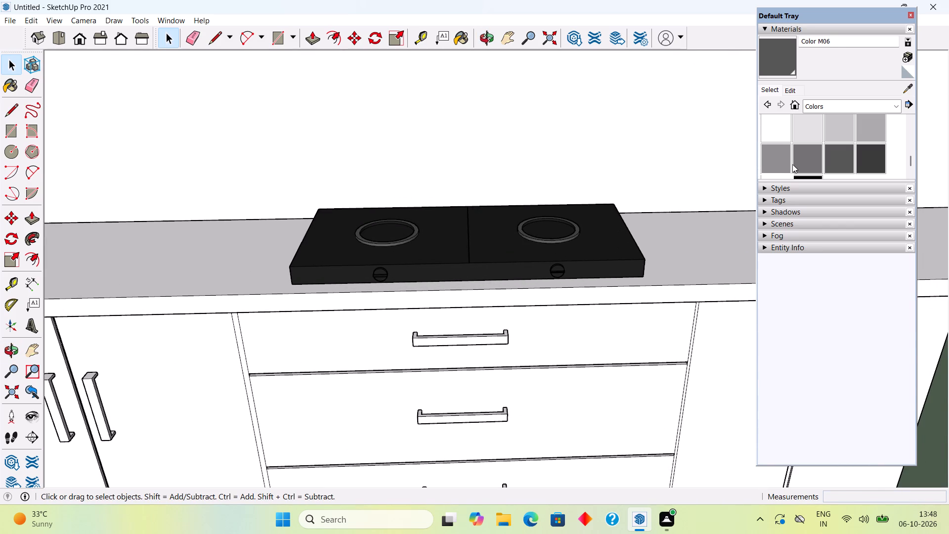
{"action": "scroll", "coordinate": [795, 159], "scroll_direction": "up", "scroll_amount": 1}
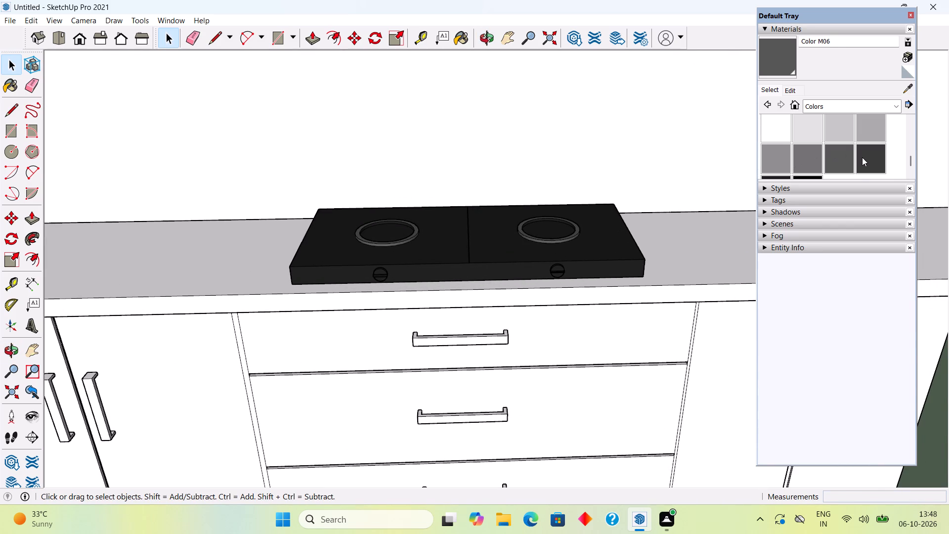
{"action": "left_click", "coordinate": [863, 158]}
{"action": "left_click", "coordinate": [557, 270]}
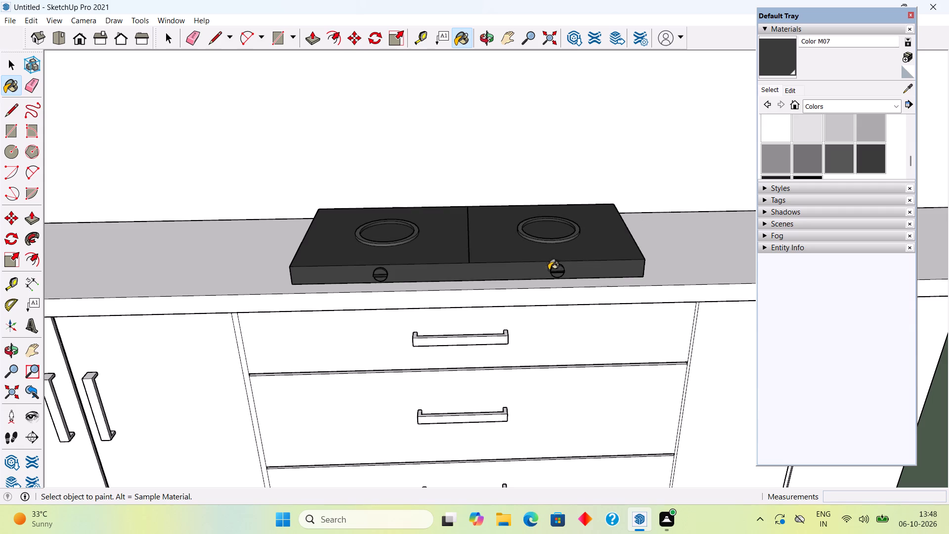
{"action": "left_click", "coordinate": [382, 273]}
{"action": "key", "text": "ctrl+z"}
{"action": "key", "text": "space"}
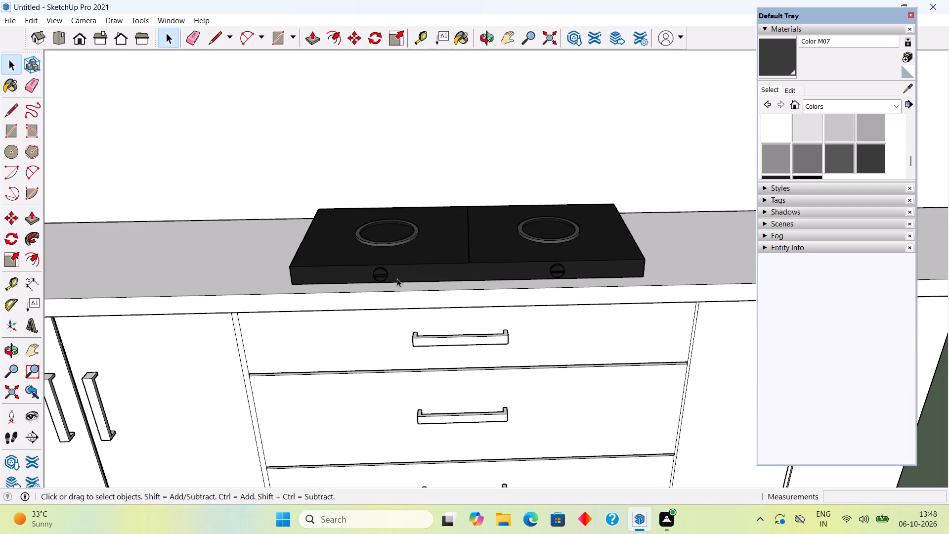
Open the cooktop for editing, paint both front control knobs with Color M07, and close the group.
{"action": "triple_click", "coordinate": [383, 276]}
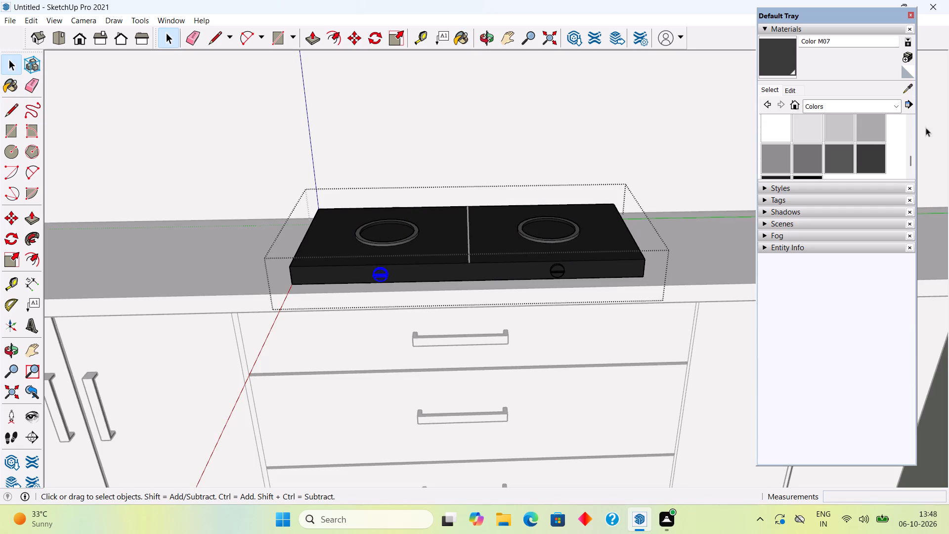
{"action": "left_click", "coordinate": [875, 151]}
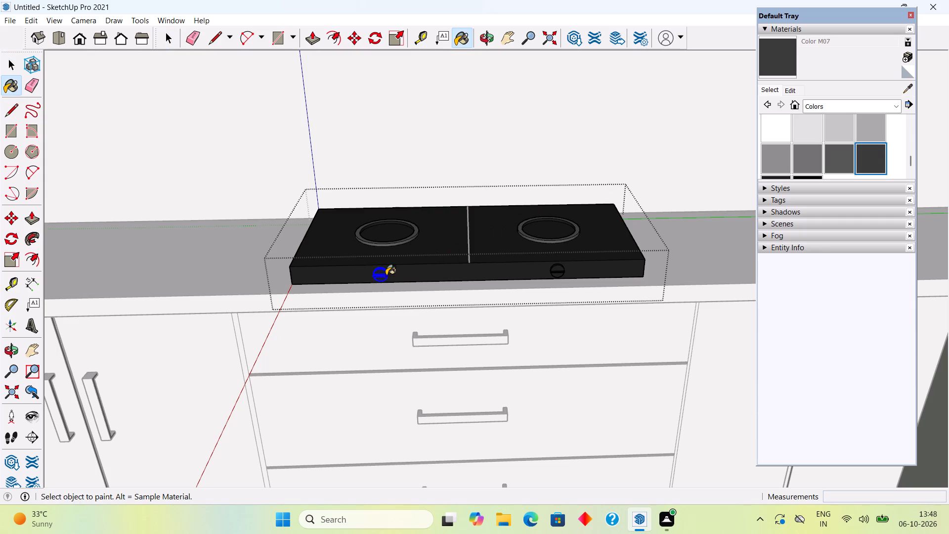
{"action": "left_click", "coordinate": [383, 275]}
{"action": "key", "text": "space"}
{"action": "triple_click", "coordinate": [560, 271]}
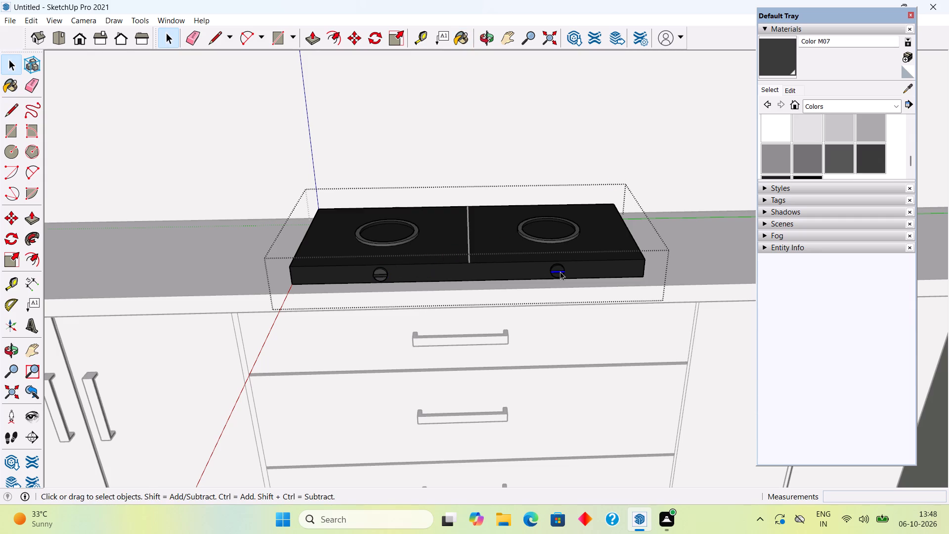
{"action": "left_click", "coordinate": [560, 271]}
{"action": "left_click", "coordinate": [879, 158]}
{"action": "left_click", "coordinate": [872, 158]}
{"action": "left_click", "coordinate": [558, 272]}
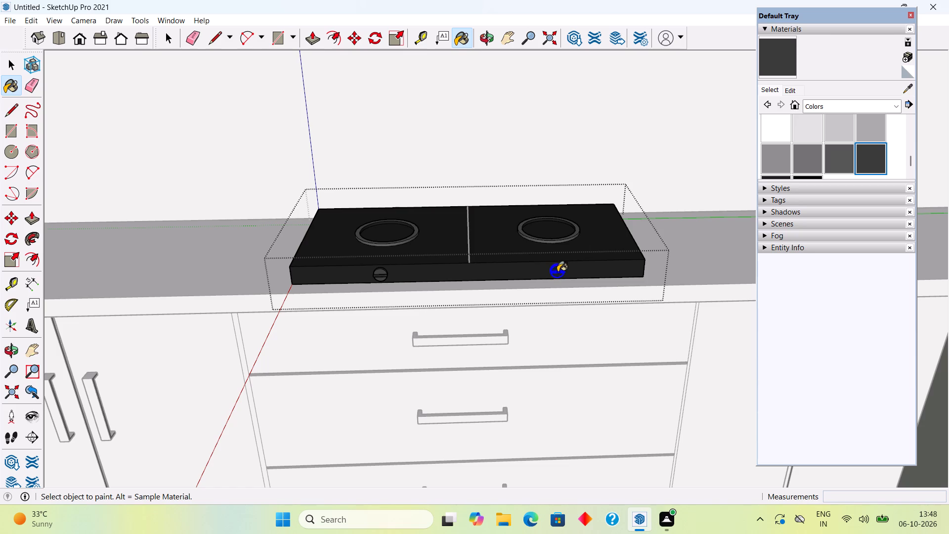
{"action": "key", "text": "space"}
{"action": "scroll", "coordinate": [558, 271], "scroll_direction": "down", "scroll_amount": 9}
{"action": "double_click", "coordinate": [85, 250]}
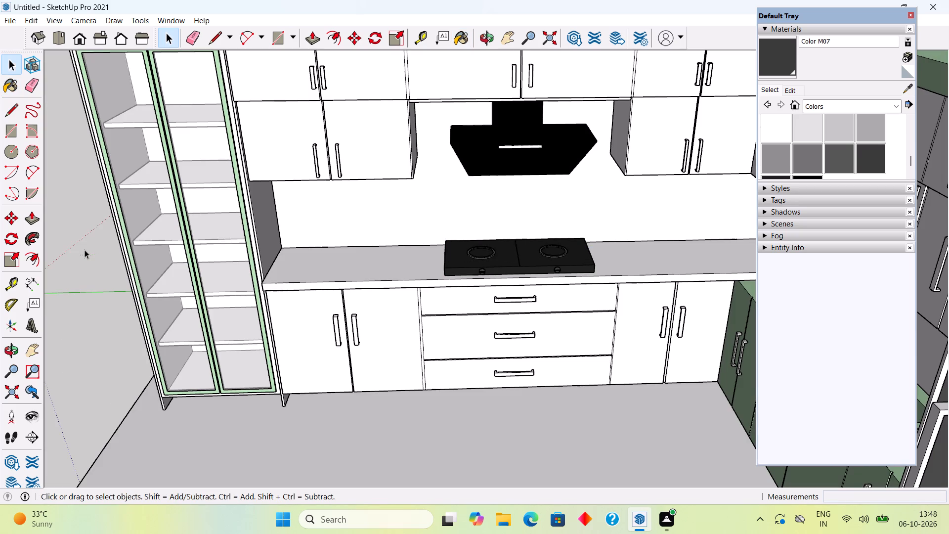
Examine the painted cooktop and range hood together with the surrounding cabinets from closer and wider views.
{"action": "scroll", "coordinate": [488, 309], "scroll_direction": "up", "scroll_amount": 5}
{"action": "scroll", "coordinate": [493, 292], "scroll_direction": "down", "scroll_amount": 8}
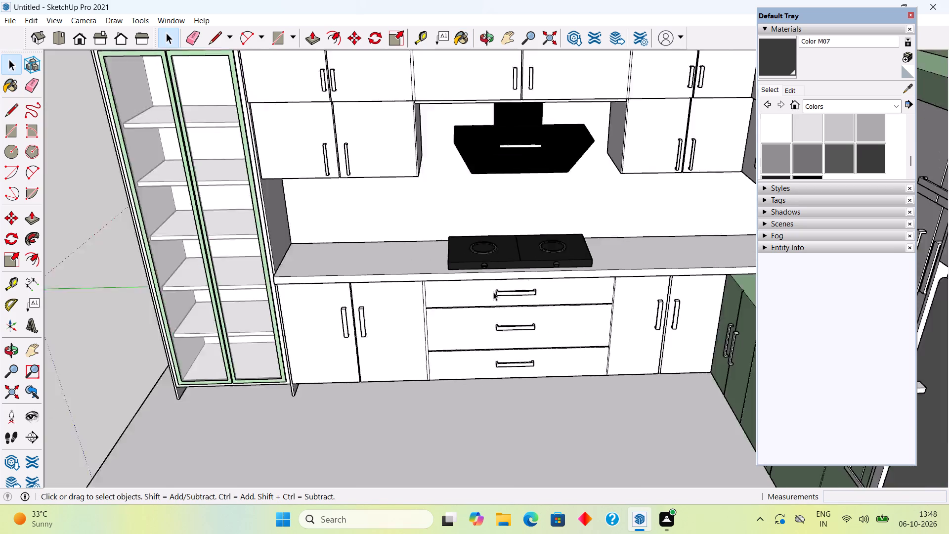
{"action": "scroll", "coordinate": [493, 292], "scroll_direction": "down", "scroll_amount": 5}
{"action": "middle_click_drag", "start_coordinate": [548, 324], "coordinate": [682, 300]}
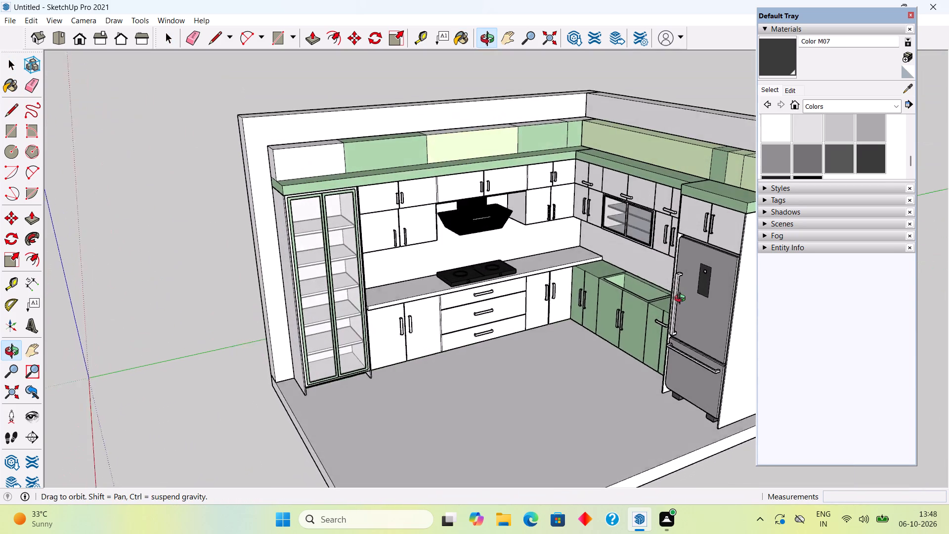
{"action": "middle_click_drag", "start_coordinate": [682, 300], "coordinate": [694, 320]}
{"action": "scroll", "coordinate": [465, 287], "scroll_direction": "up", "scroll_amount": 10}
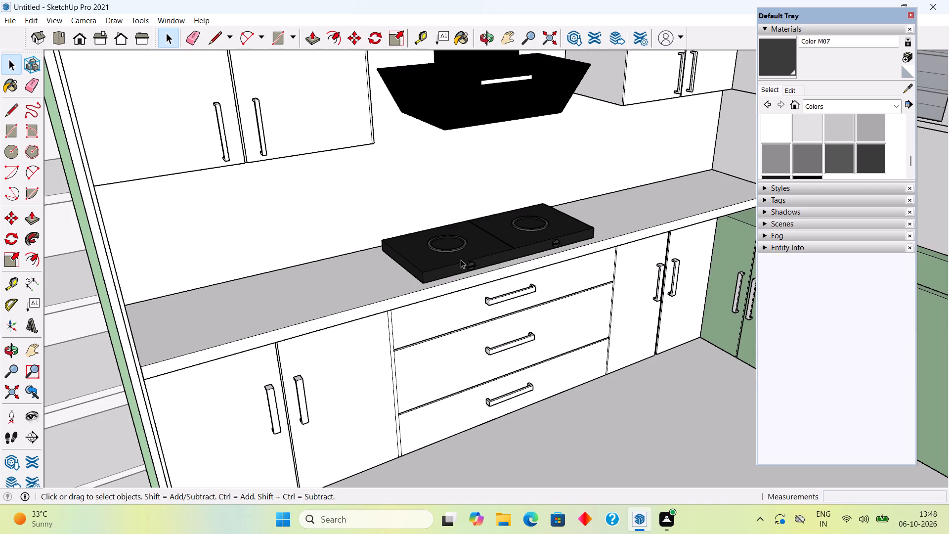
{"action": "scroll", "coordinate": [462, 259], "scroll_direction": "down", "scroll_amount": 10}
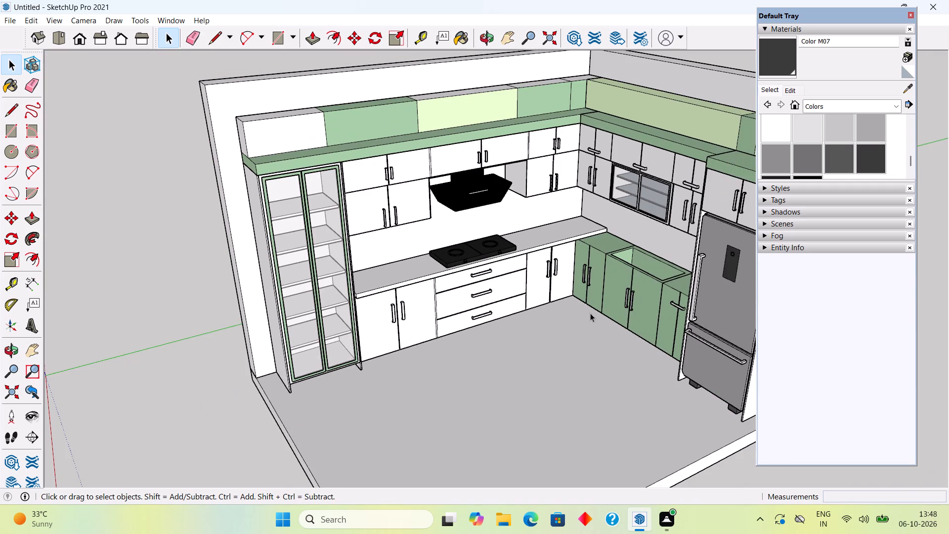
{"action": "scroll", "coordinate": [590, 313], "scroll_direction": "down", "scroll_amount": 2}
{"action": "scroll", "coordinate": [575, 304], "scroll_direction": "up", "scroll_amount": 2}
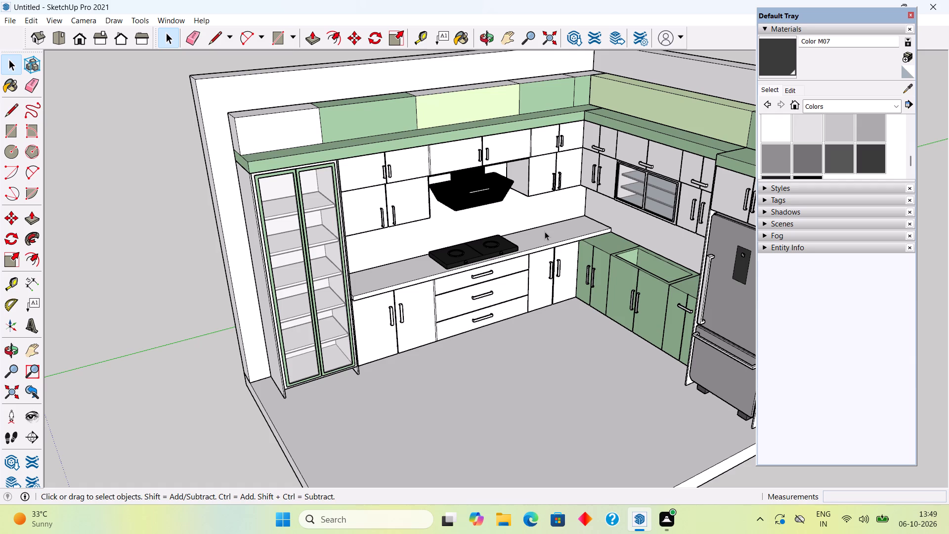
{"action": "scroll", "coordinate": [545, 231], "scroll_direction": "up", "scroll_amount": 1}
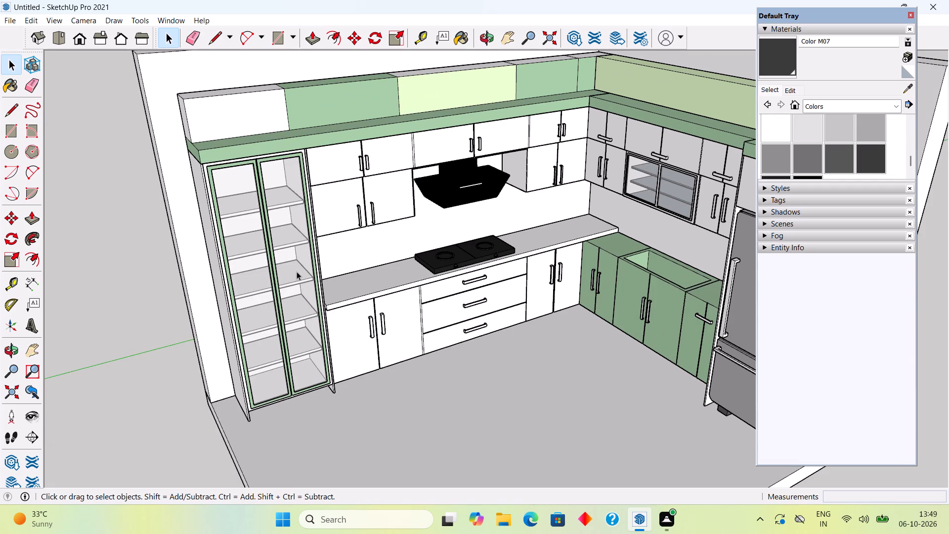
Open the tall cabinet's right door for editing and hide its glass pane.
{"action": "left_click", "coordinate": [297, 271]}
{"action": "triple_click", "coordinate": [297, 271]}
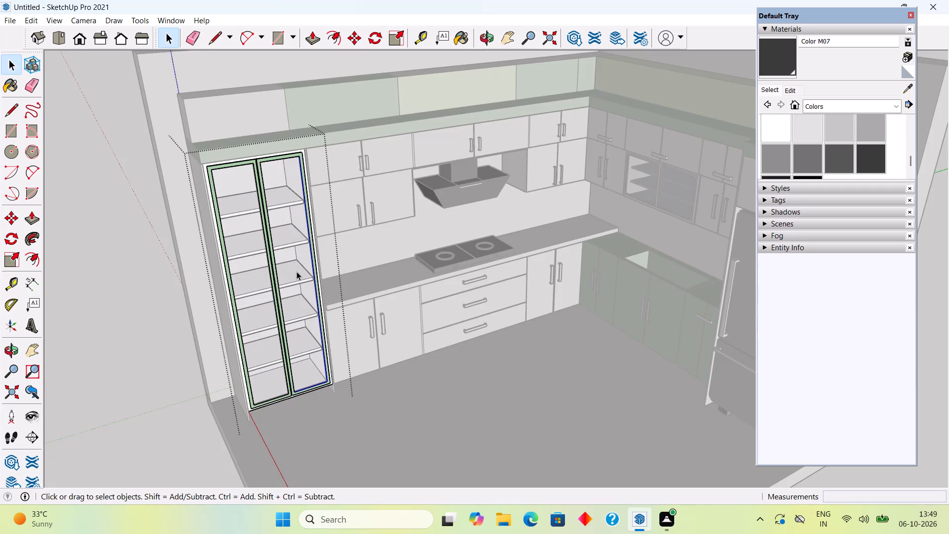
{"action": "left_click", "coordinate": [297, 271]}
{"action": "scroll", "coordinate": [281, 271], "scroll_direction": "up", "scroll_amount": 6}
{"action": "triple_click", "coordinate": [281, 271]}
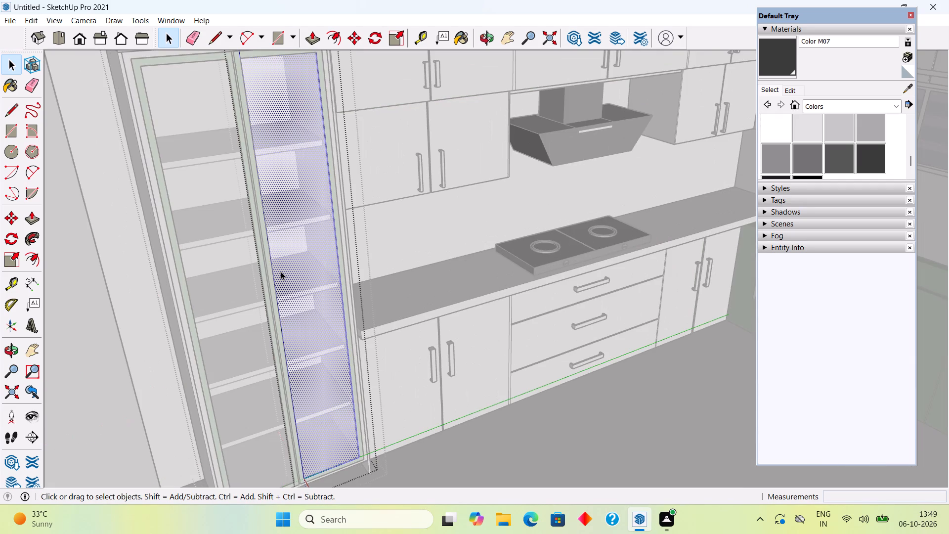
{"action": "double_click", "coordinate": [281, 271]}
{"action": "scroll", "coordinate": [281, 271], "scroll_direction": "up", "scroll_amount": 1}
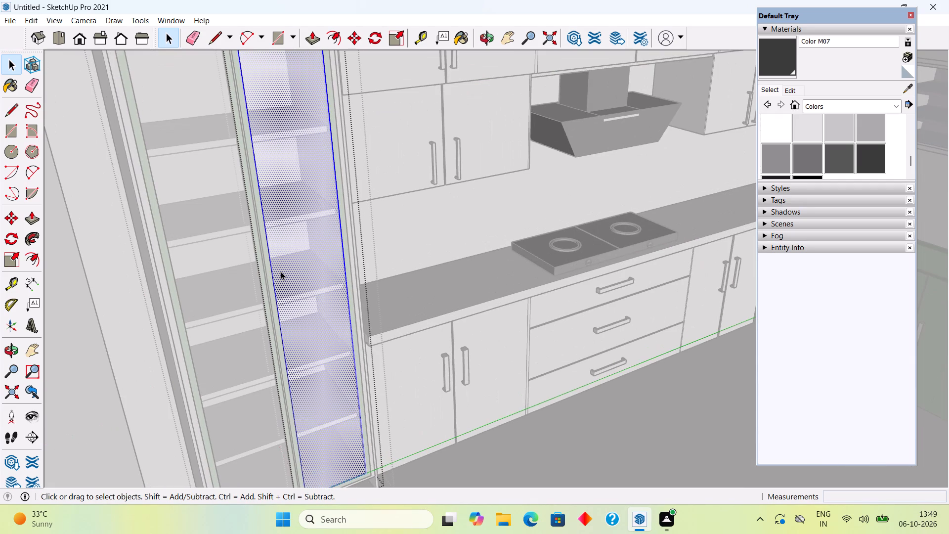
{"action": "right_click", "coordinate": [281, 271]}
{"action": "left_click", "coordinate": [301, 310]}
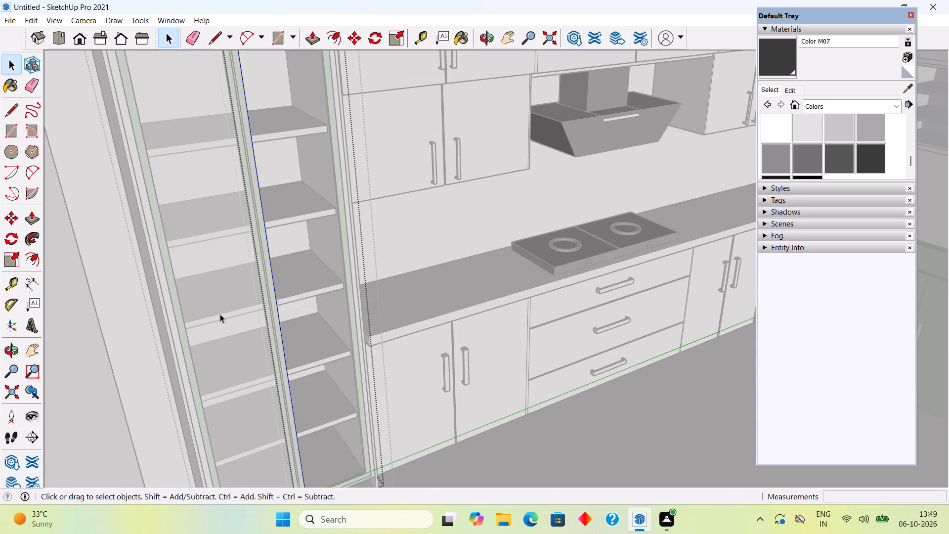
Hide the glass pane of the tall cabinet's left door.
{"action": "triple_click", "coordinate": [220, 314]}
{"action": "left_click", "coordinate": [220, 314]}
{"action": "right_click", "coordinate": [220, 314]}
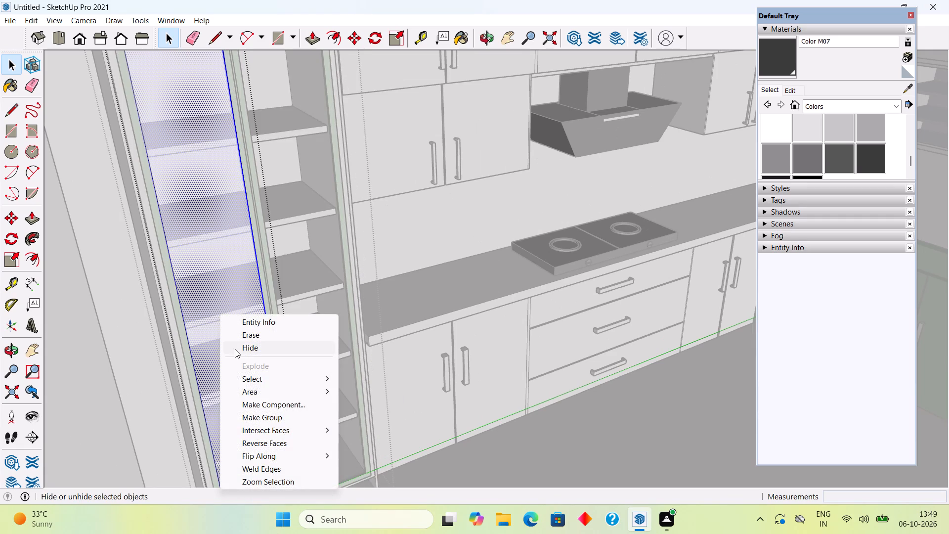
{"action": "left_click", "coordinate": [235, 349]}
Leave the door group and open the tall cabinet's nested carcass, which holds the side and back panels, for editing.
{"action": "double_click", "coordinate": [238, 278]}
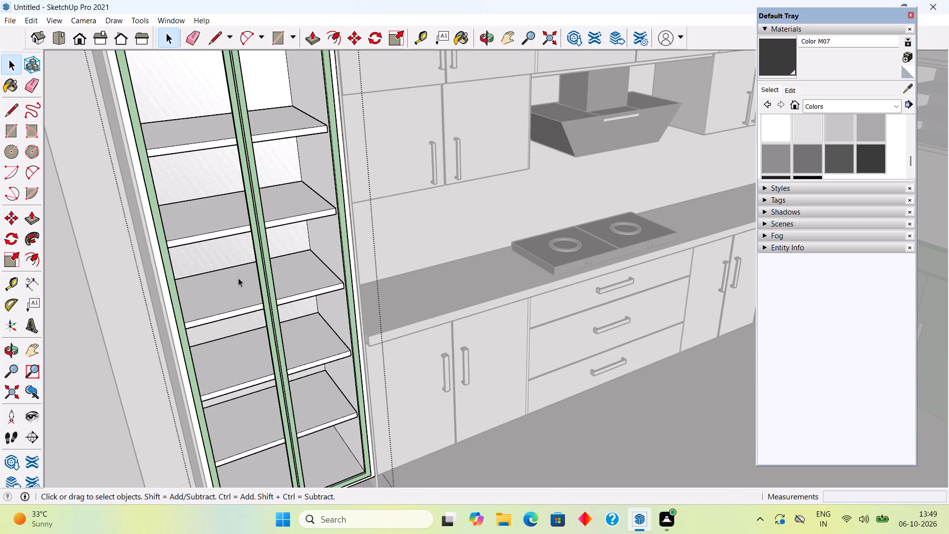
{"action": "left_click", "coordinate": [238, 278]}
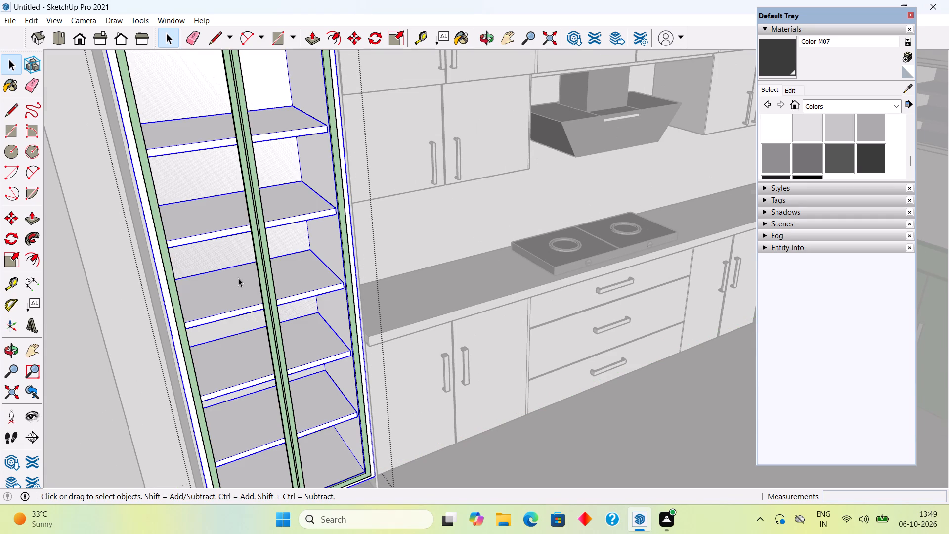
{"action": "scroll", "coordinate": [238, 278], "scroll_direction": "down", "scroll_amount": 4}
{"action": "middle_click_drag", "start_coordinate": [279, 264], "coordinate": [348, 255]}
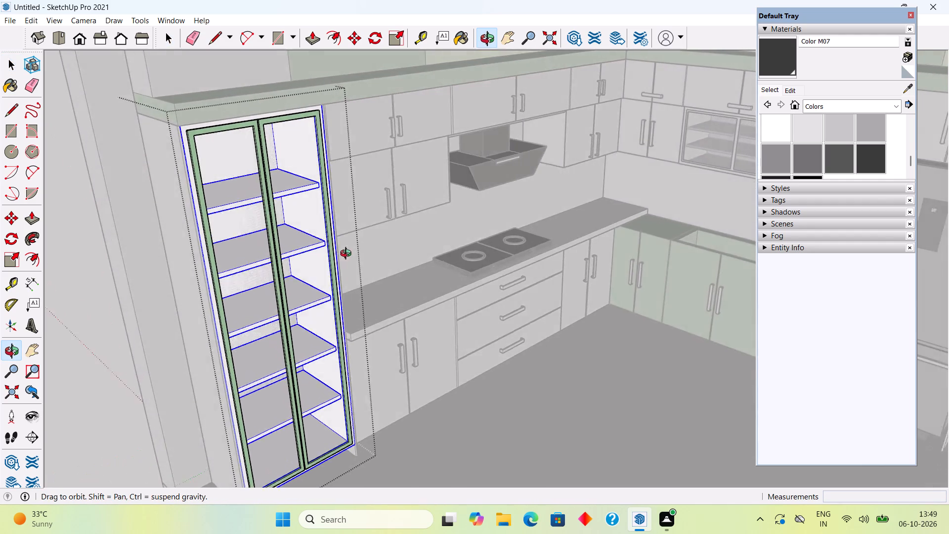
{"action": "middle_click_drag", "start_coordinate": [348, 255], "coordinate": [241, 261]}
{"action": "scroll", "coordinate": [224, 263], "scroll_direction": "up", "scroll_amount": 10}
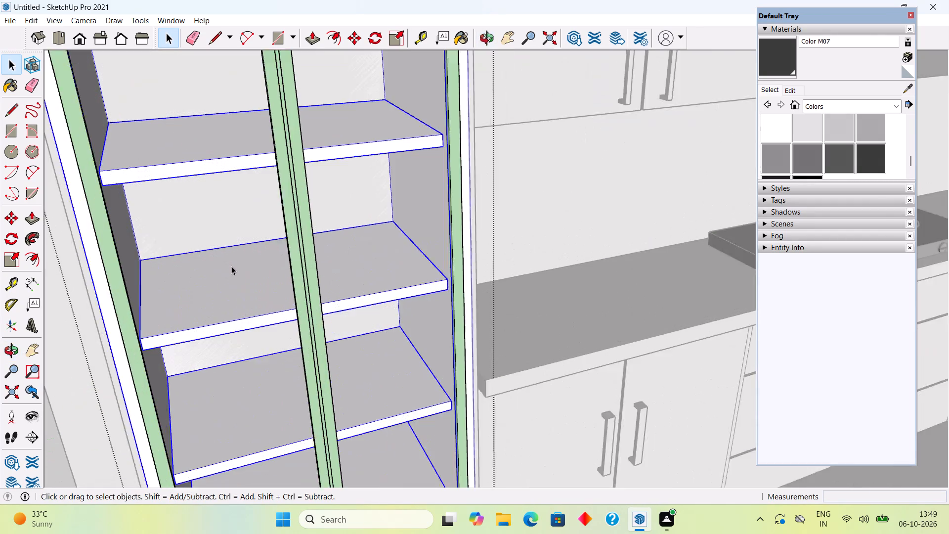
{"action": "scroll", "coordinate": [231, 266], "scroll_direction": "up", "scroll_amount": 2}
{"action": "left_click", "coordinate": [234, 281]}
{"action": "triple_click", "coordinate": [237, 292]}
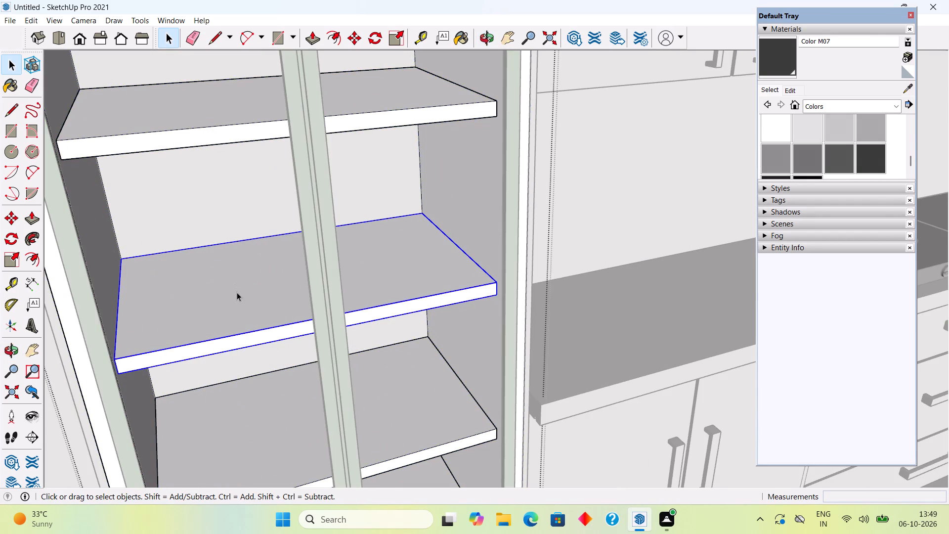
{"action": "scroll", "coordinate": [236, 290], "scroll_direction": "down", "scroll_amount": 3}
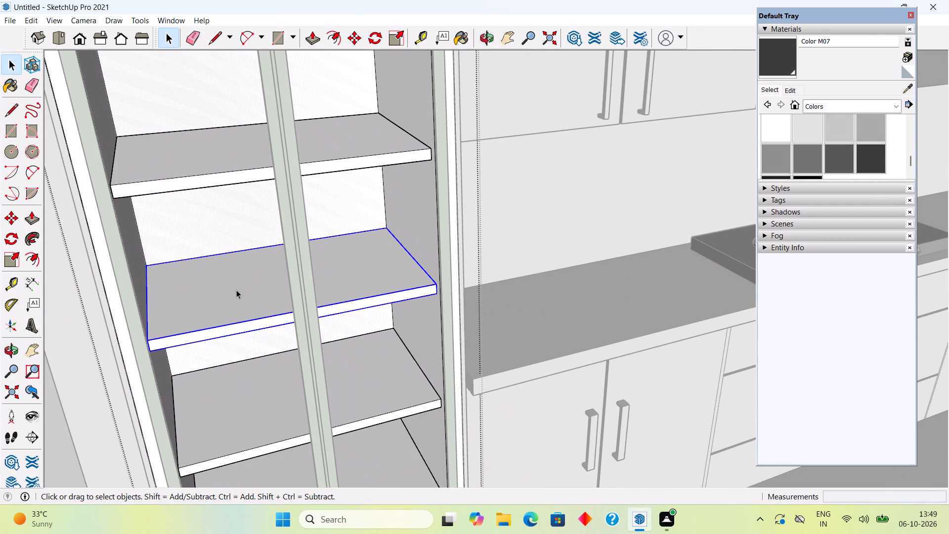
{"action": "left_click", "coordinate": [400, 206]}
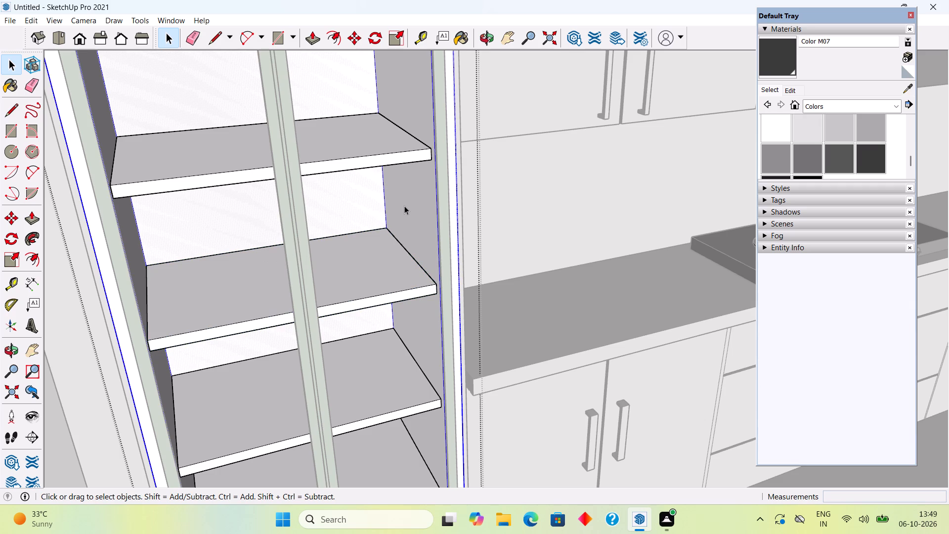
{"action": "triple_click", "coordinate": [404, 206]}
{"action": "double_click", "coordinate": [404, 206]}
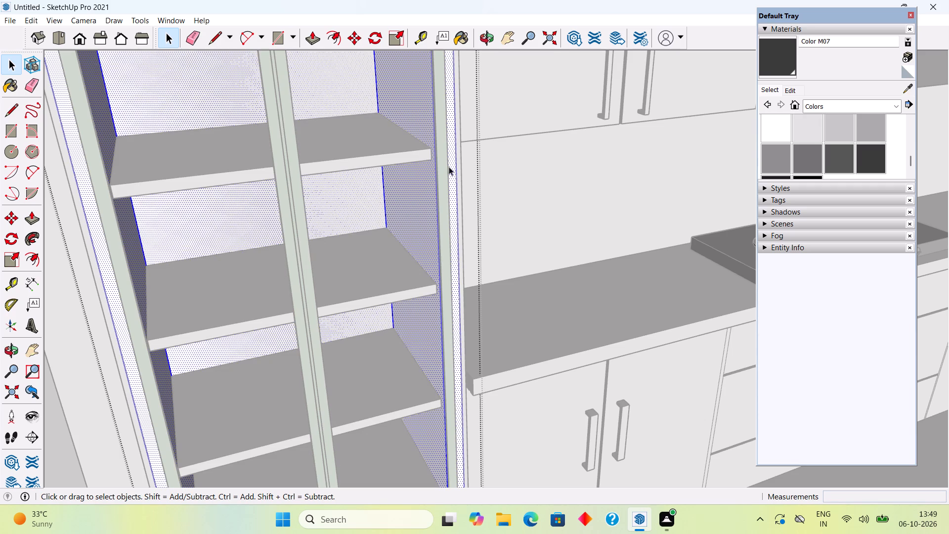
Paint the tall cabinet's inner side and back panels light green Color F01 and leave the carcass group.
{"action": "left_click", "coordinate": [421, 207]}
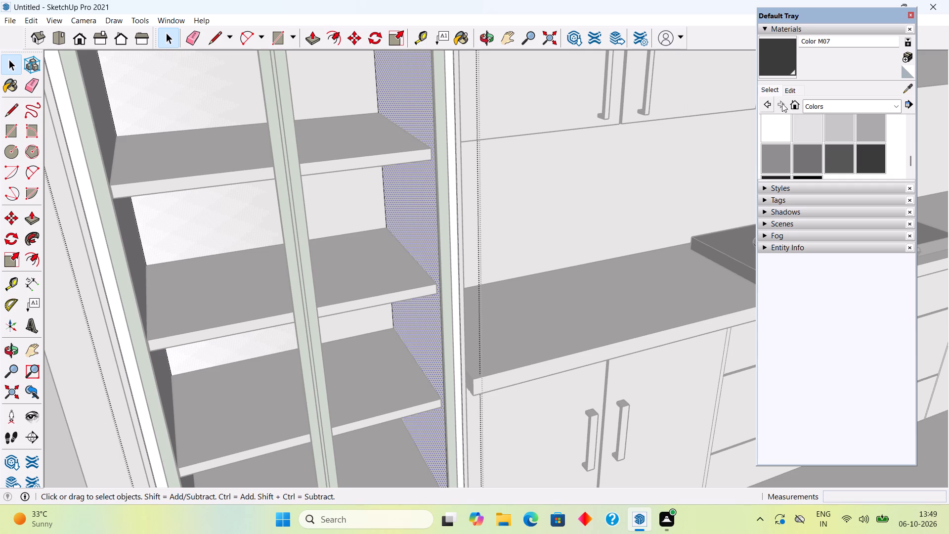
{"action": "scroll", "coordinate": [831, 143], "scroll_direction": "up", "scroll_amount": 6}
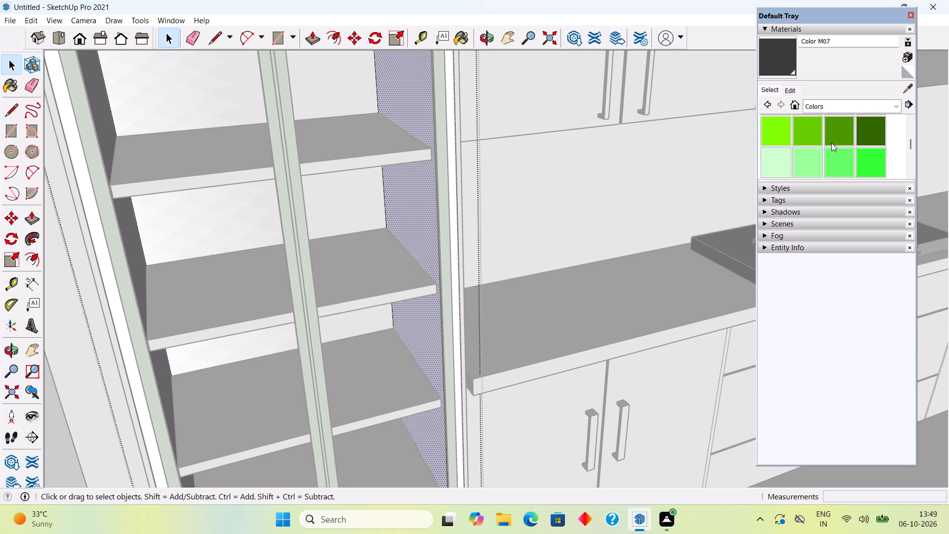
{"action": "scroll", "coordinate": [831, 143], "scroll_direction": "up", "scroll_amount": 2}
{"action": "left_click", "coordinate": [767, 152]}
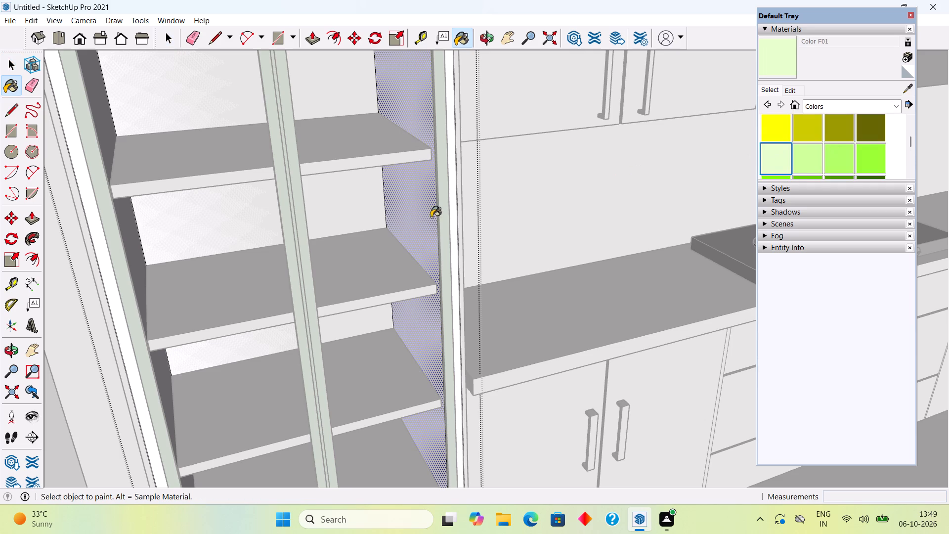
{"action": "left_click", "coordinate": [428, 219]}
{"action": "left_click", "coordinate": [363, 205]}
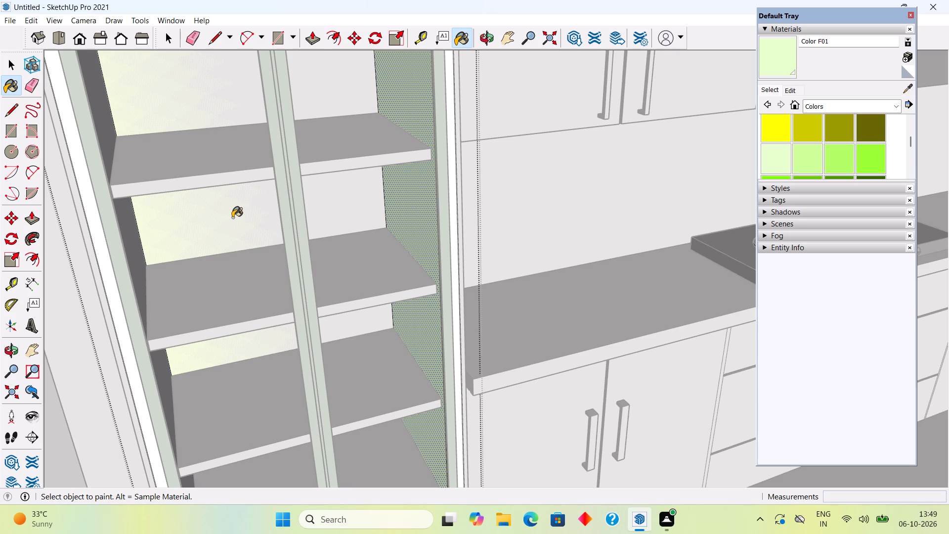
{"action": "left_click", "coordinate": [242, 214]}
{"action": "scroll", "coordinate": [131, 239], "scroll_direction": "down", "scroll_amount": 4}
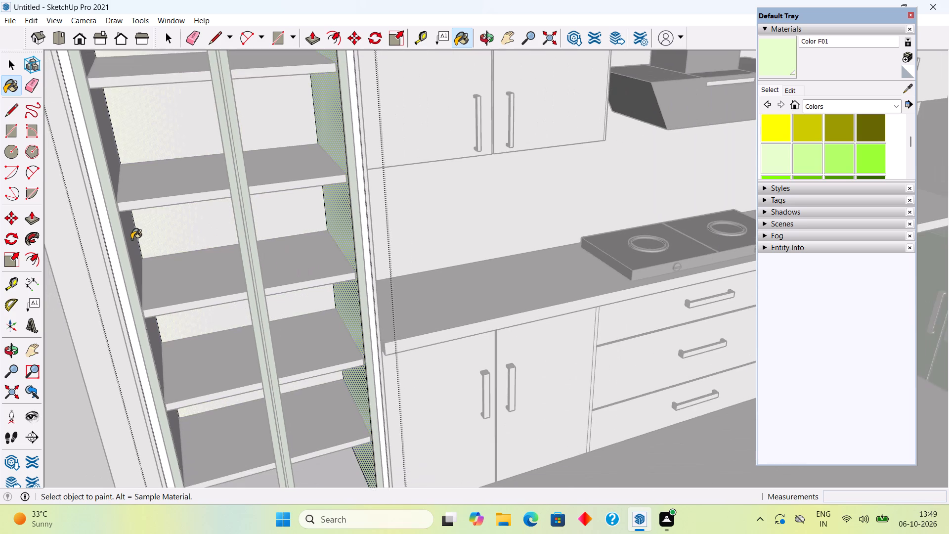
{"action": "scroll", "coordinate": [131, 239], "scroll_direction": "down", "scroll_amount": 3}
{"action": "middle_click_drag", "start_coordinate": [249, 228], "coordinate": [229, 142]}
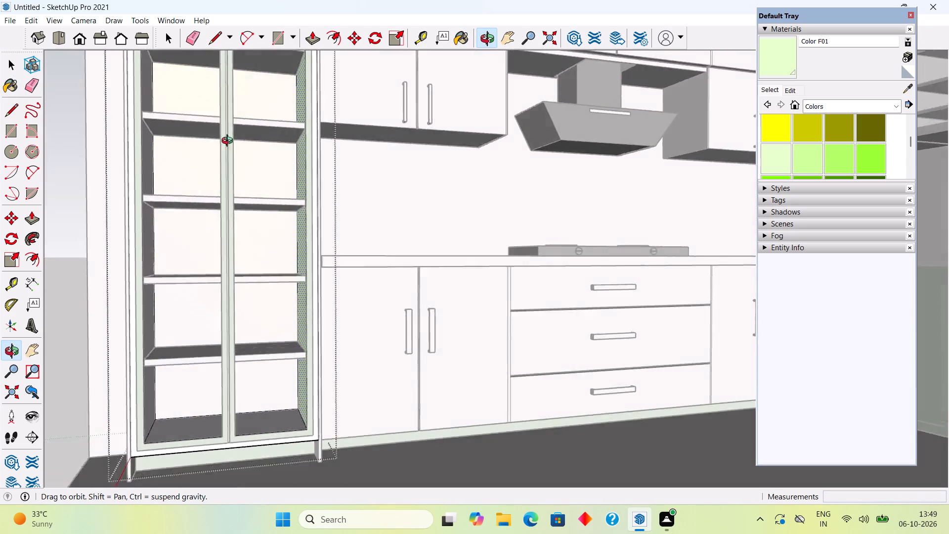
{"action": "middle_click_drag", "start_coordinate": [229, 142], "coordinate": [280, 151]}
{"action": "key", "text": "space"}
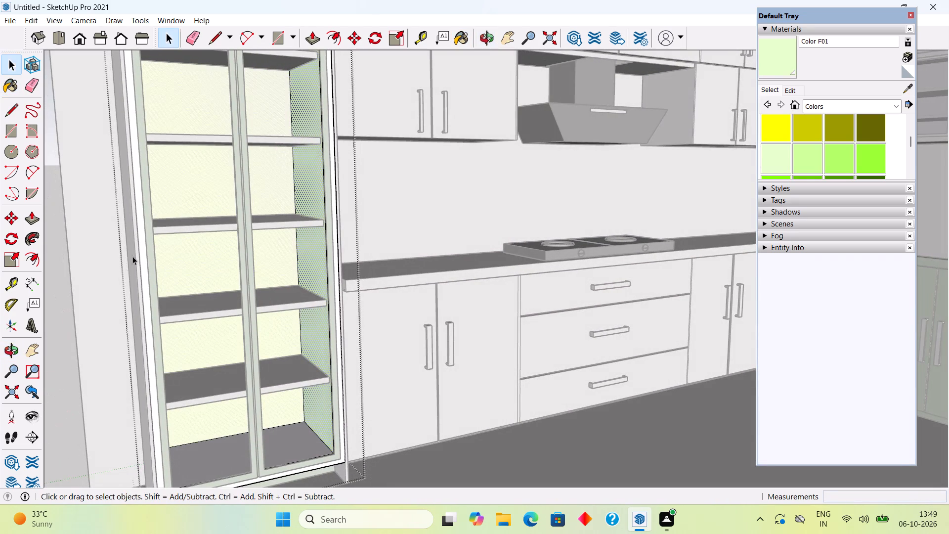
{"action": "left_click", "coordinate": [50, 274]}
{"action": "scroll", "coordinate": [71, 267], "scroll_direction": "down", "scroll_amount": 6}
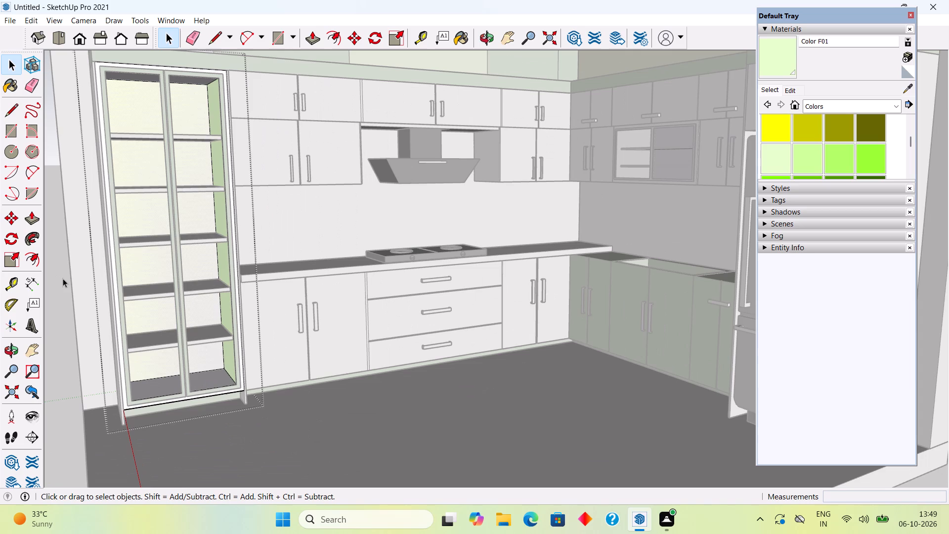
{"action": "left_click", "coordinate": [62, 280]}
{"action": "left_click", "coordinate": [62, 280]}
{"action": "left_click", "coordinate": [62, 280]}
Reopen the tall cabinet's nested carcass, push/pull its back panel face by 0.1", and leave the carcass.
{"action": "scroll", "coordinate": [214, 252], "scroll_direction": "down", "scroll_amount": 3}
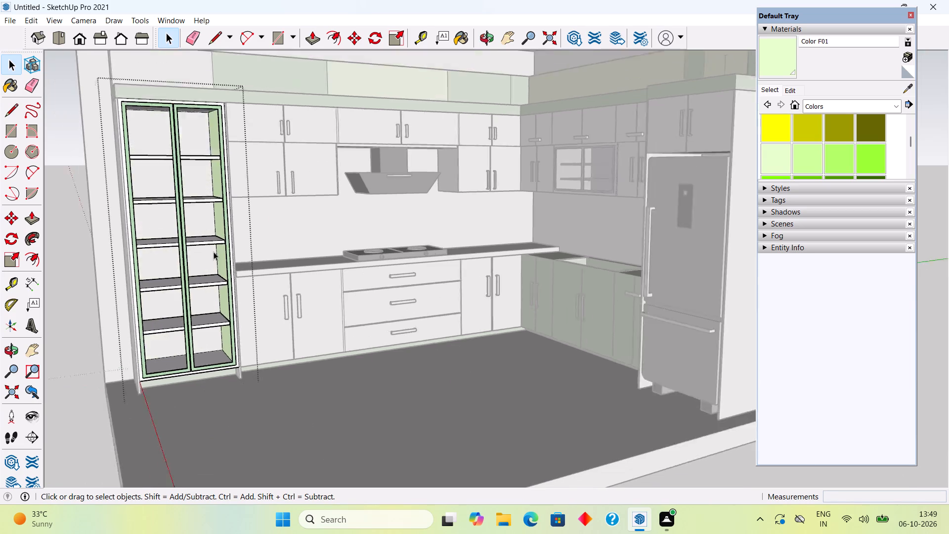
{"action": "scroll", "coordinate": [214, 252], "scroll_direction": "down", "scroll_amount": 2}
{"action": "middle_click_drag", "start_coordinate": [197, 261], "coordinate": [127, 247]}
{"action": "scroll", "coordinate": [218, 221], "scroll_direction": "up", "scroll_amount": 3}
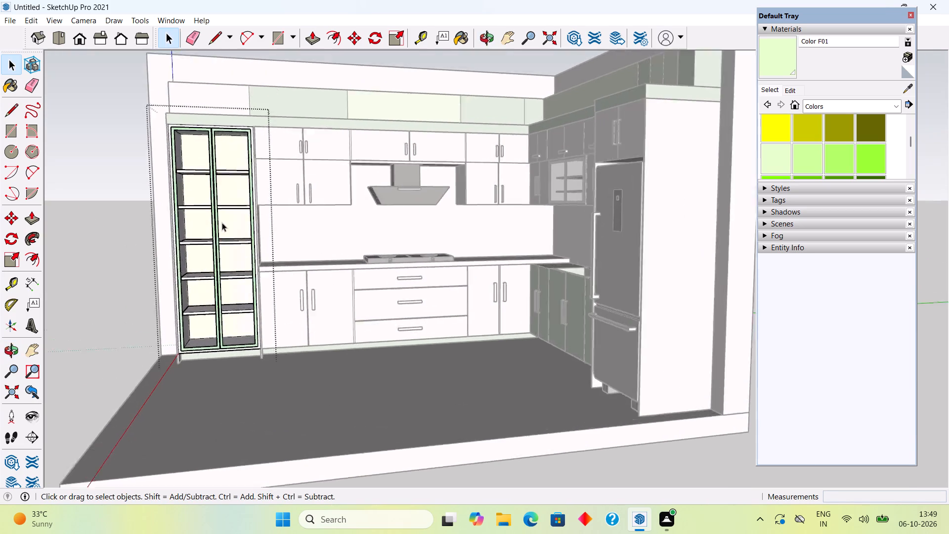
{"action": "scroll", "coordinate": [222, 222], "scroll_direction": "up", "scroll_amount": 4}
{"action": "scroll", "coordinate": [232, 222], "scroll_direction": "down", "scroll_amount": 3}
{"action": "triple_click", "coordinate": [232, 222]}
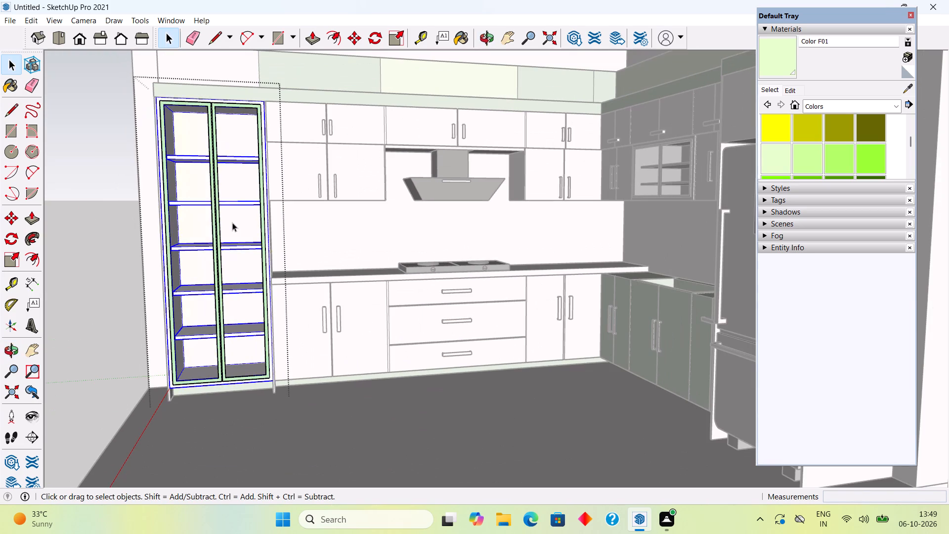
{"action": "double_click", "coordinate": [232, 222]}
{"action": "scroll", "coordinate": [232, 222], "scroll_direction": "up", "scroll_amount": 6}
{"action": "triple_click", "coordinate": [237, 222]}
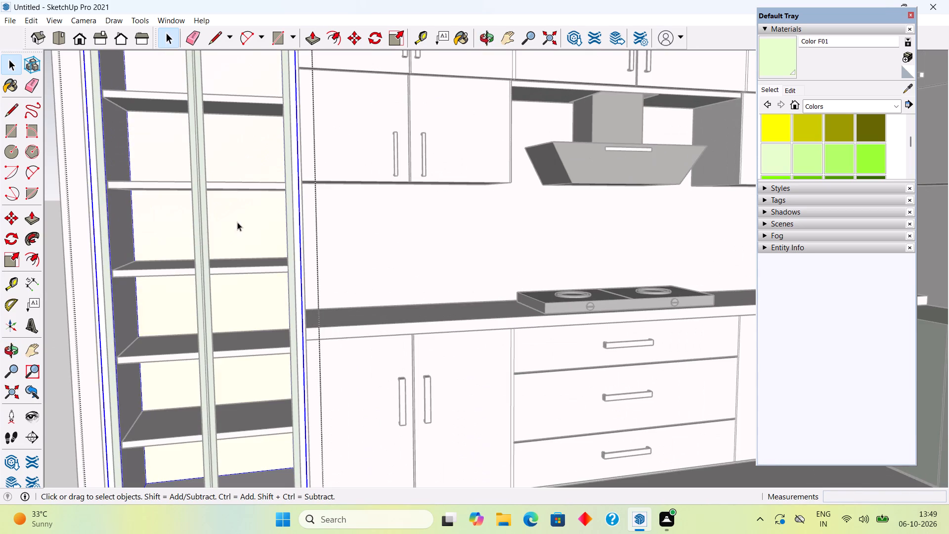
{"action": "left_click", "coordinate": [237, 222]}
{"action": "double_click", "coordinate": [237, 222]}
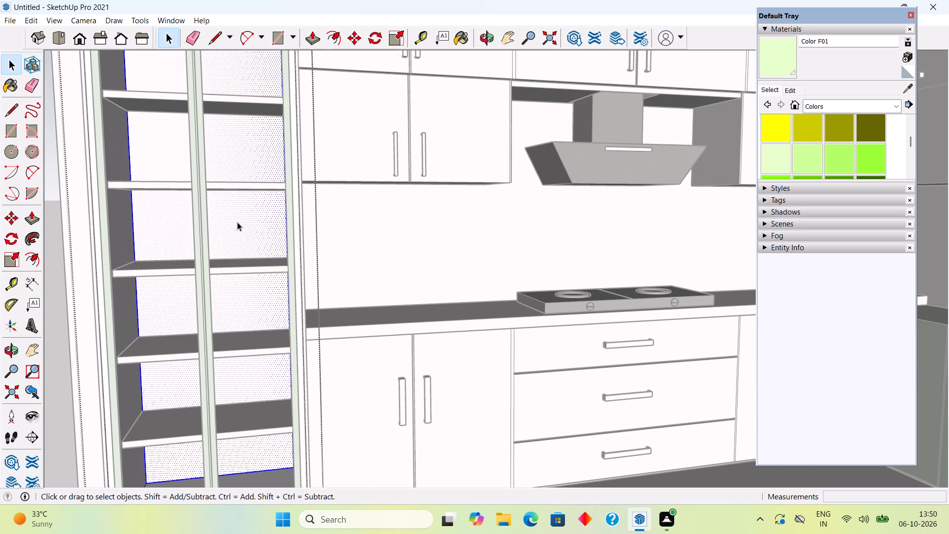
{"action": "key", "text": "p"}
{"action": "left_click", "coordinate": [237, 222]}
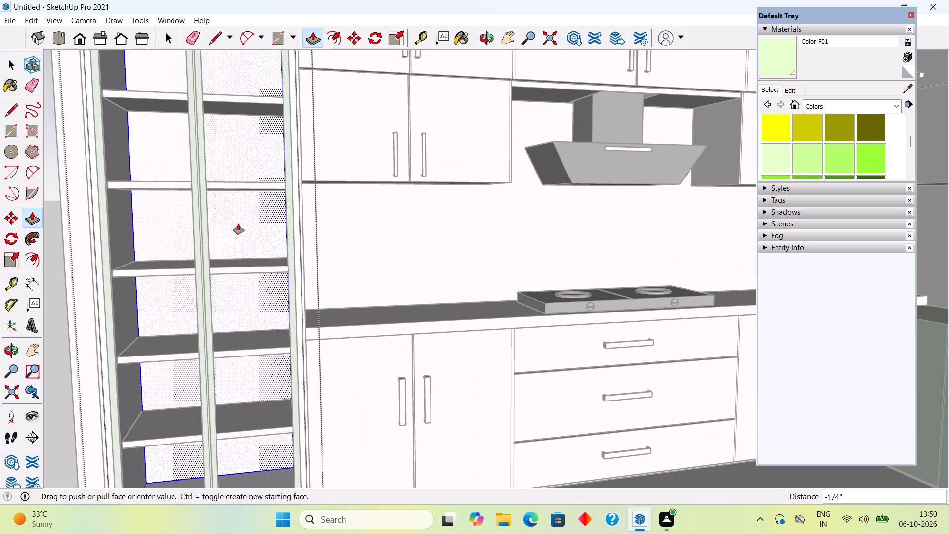
{"action": "type", "text": ".1\""}
{"action": "key", "text": "Return"}
{"action": "key", "text": "space"}
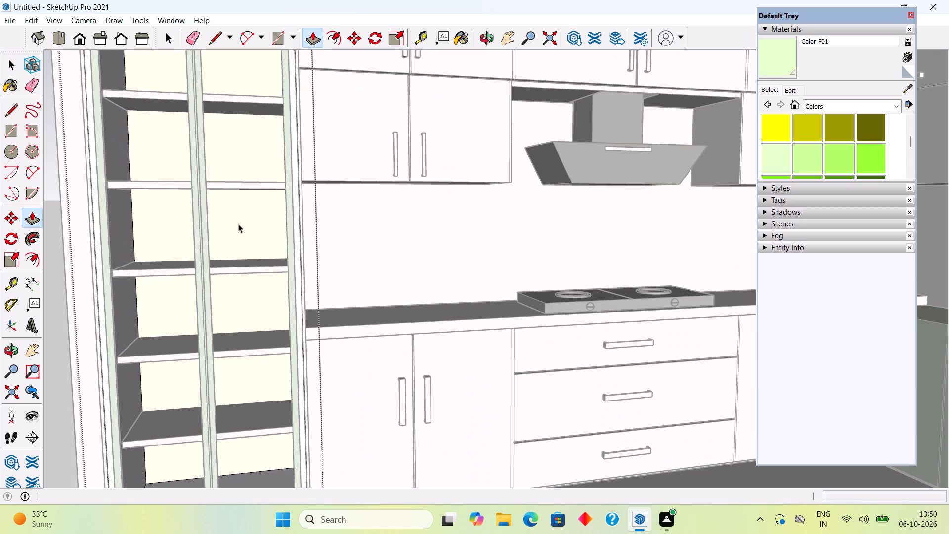
{"action": "scroll", "coordinate": [186, 188], "scroll_direction": "down", "scroll_amount": 12}
{"action": "left_click", "coordinate": [84, 201]}
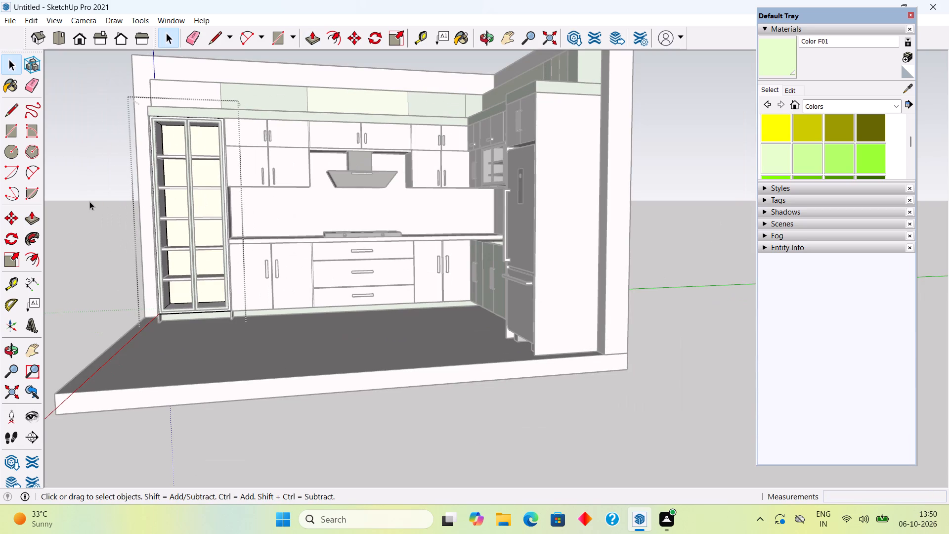
{"action": "left_click", "coordinate": [89, 201]}
{"action": "left_click", "coordinate": [89, 201]}
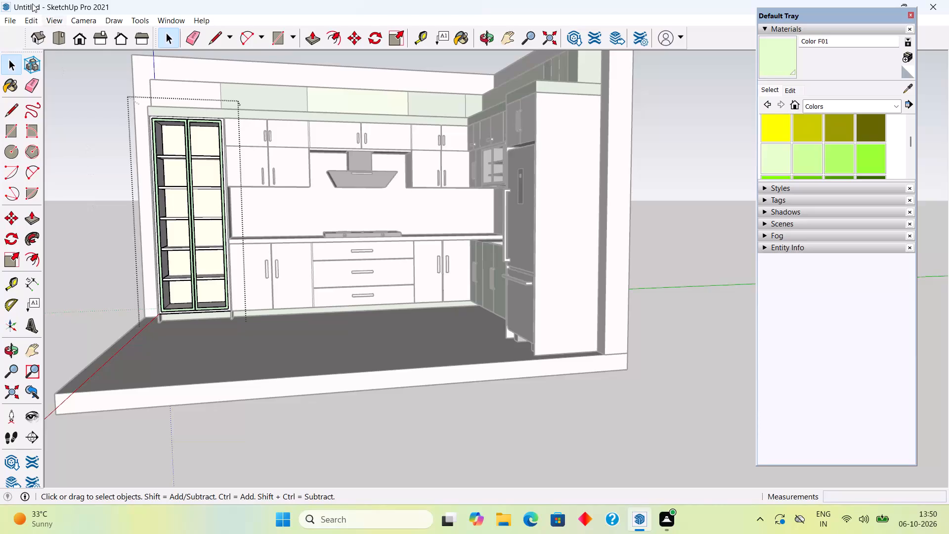
Unhide all hidden geometry inside the tall cabinet's group, close the group, and unhide all at model level.
{"action": "left_click", "coordinate": [25, 21]}
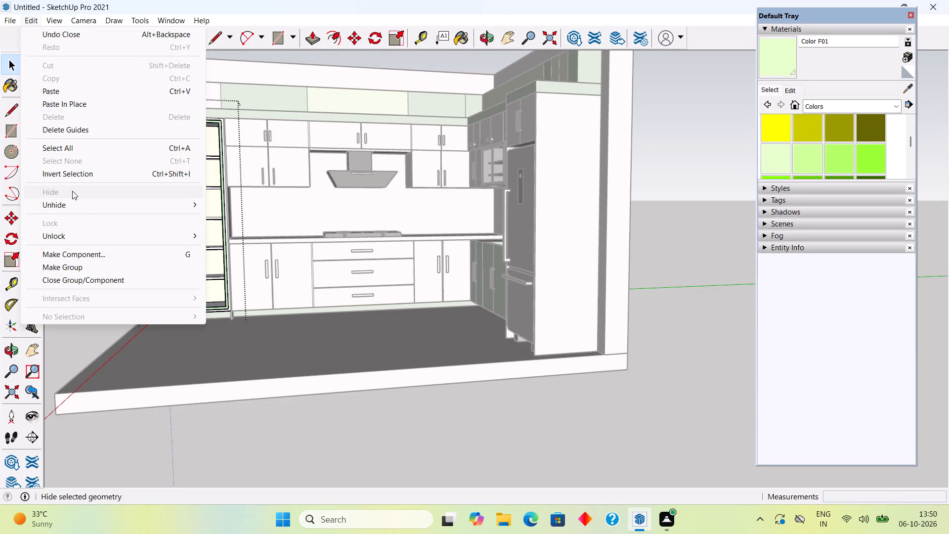
{"action": "left_click", "coordinate": [73, 204]}
{"action": "left_click", "coordinate": [255, 232]}
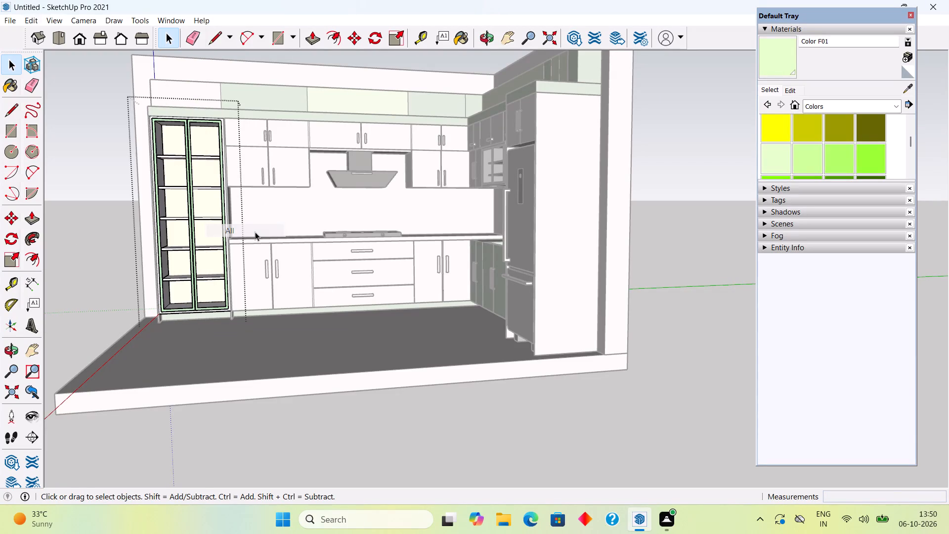
{"action": "triple_click", "coordinate": [109, 187]}
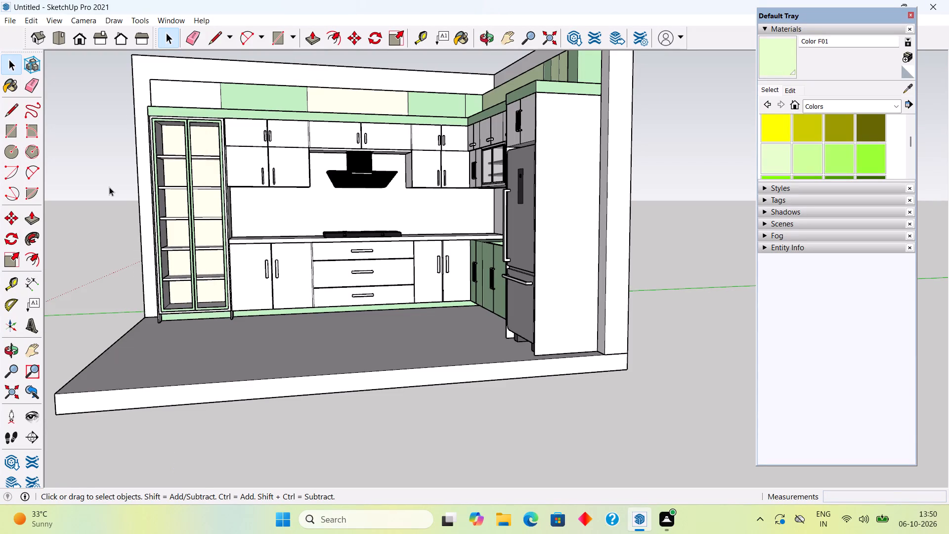
{"action": "left_click", "coordinate": [27, 22]}
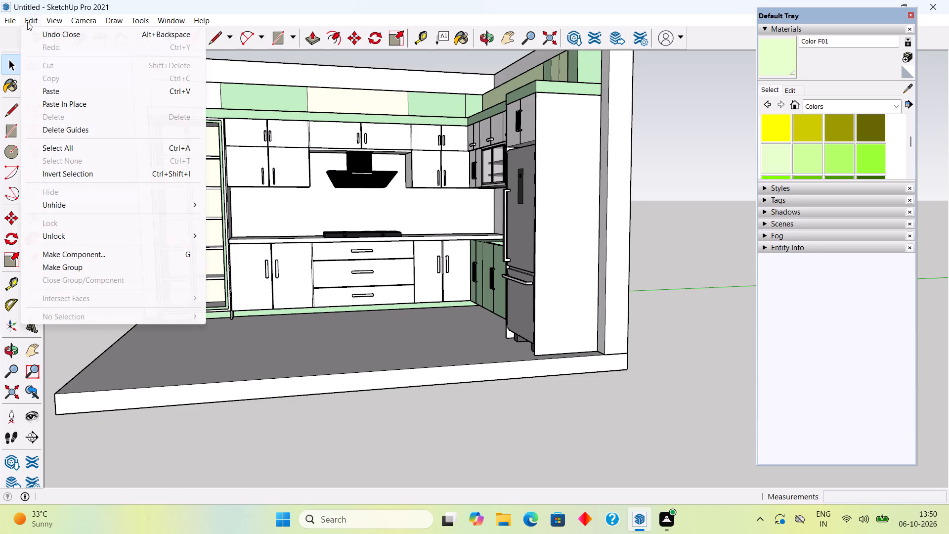
{"action": "left_click", "coordinate": [89, 207]}
{"action": "left_click", "coordinate": [224, 233]}
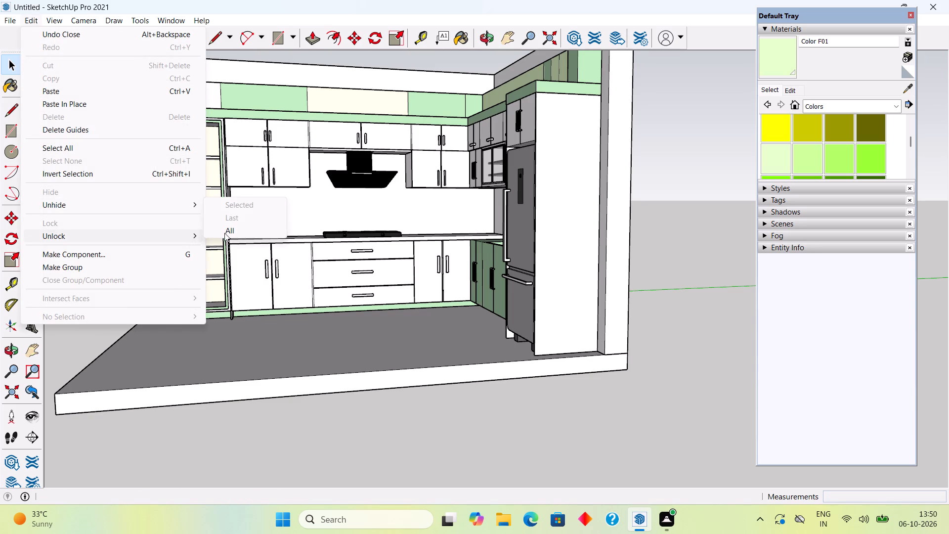
{"action": "key", "text": "space"}
Examine the tall cabinet's painted interior and the whole kitchen's colour scheme from closer and wider angles.
{"action": "middle_click_drag", "start_coordinate": [262, 227], "coordinate": [489, 306]}
{"action": "scroll", "coordinate": [247, 316], "scroll_direction": "up", "scroll_amount": 5}
{"action": "scroll", "coordinate": [165, 282], "scroll_direction": "up", "scroll_amount": 5}
{"action": "middle_click_drag", "start_coordinate": [192, 286], "coordinate": [234, 252]}
{"action": "scroll", "coordinate": [235, 251], "scroll_direction": "down", "scroll_amount": 5}
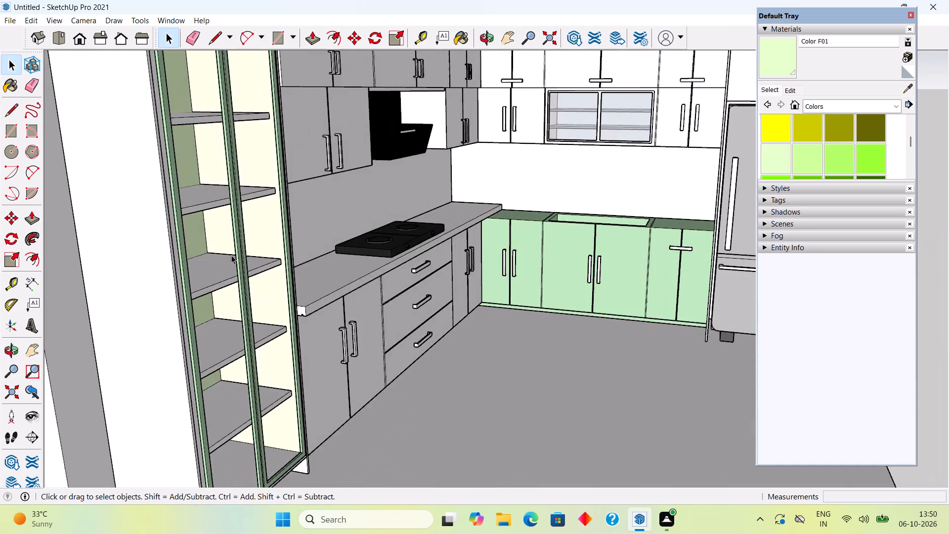
{"action": "scroll", "coordinate": [231, 255], "scroll_direction": "down", "scroll_amount": 6}
{"action": "middle_click_drag", "start_coordinate": [219, 302], "coordinate": [90, 275]}
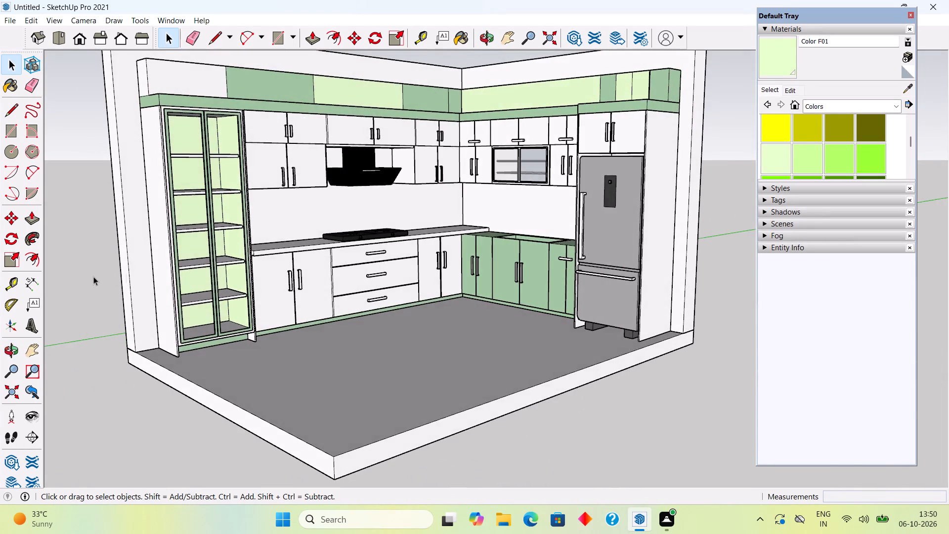
{"action": "scroll", "coordinate": [162, 255], "scroll_direction": "up", "scroll_amount": 5}
{"action": "scroll", "coordinate": [235, 243], "scroll_direction": "down", "scroll_amount": 9}
{"action": "scroll", "coordinate": [538, 266], "scroll_direction": "up", "scroll_amount": 4}
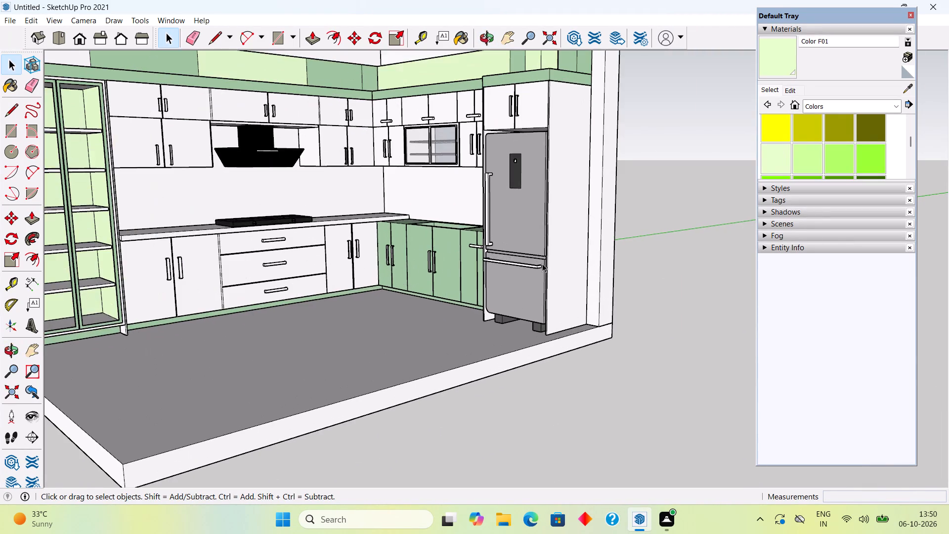
{"action": "scroll", "coordinate": [543, 263], "scroll_direction": "down", "scroll_amount": 3}
{"action": "middle_click_drag", "start_coordinate": [559, 240], "coordinate": [622, 217]}
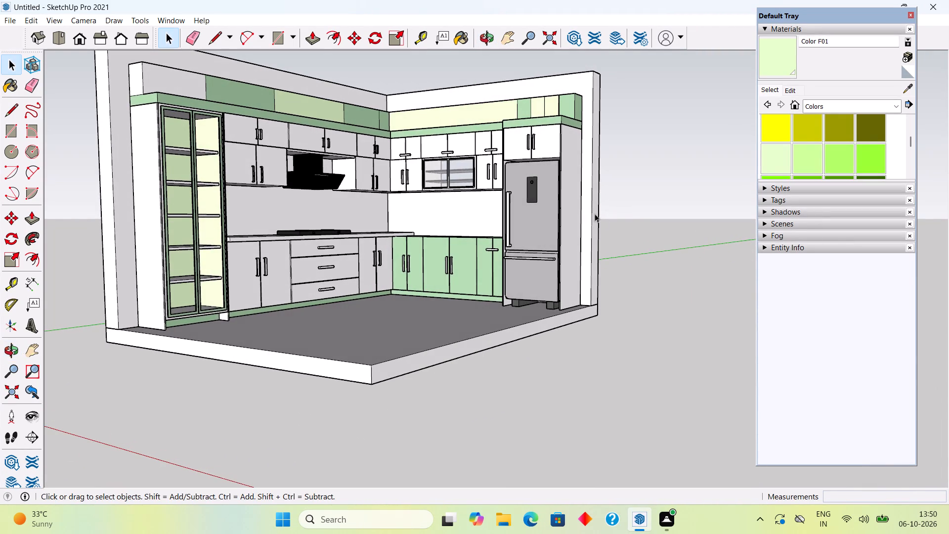
{"action": "scroll", "coordinate": [579, 211], "scroll_direction": "up", "scroll_amount": 1}
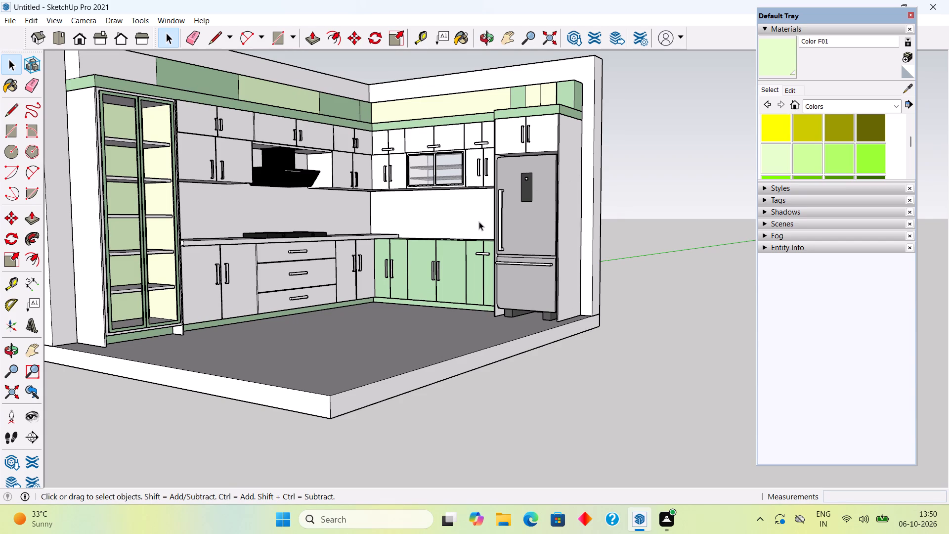
{"action": "scroll", "coordinate": [479, 222], "scroll_direction": "down", "scroll_amount": 4}
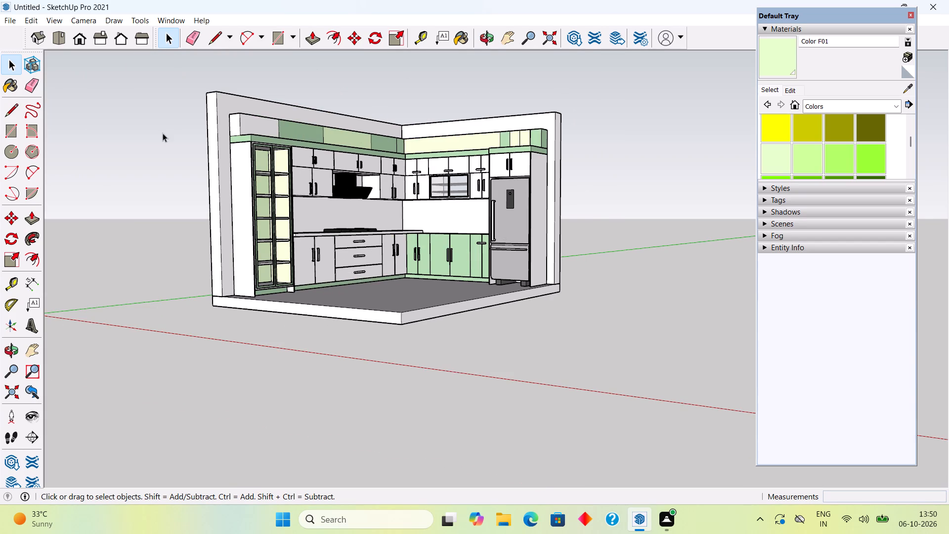
Open the loft box row above the tall cabinet and hood, and paint its white end box's front and side faces Color F01.
{"action": "scroll", "coordinate": [239, 128], "scroll_direction": "up", "scroll_amount": 3}
{"action": "triple_click", "coordinate": [259, 127]}
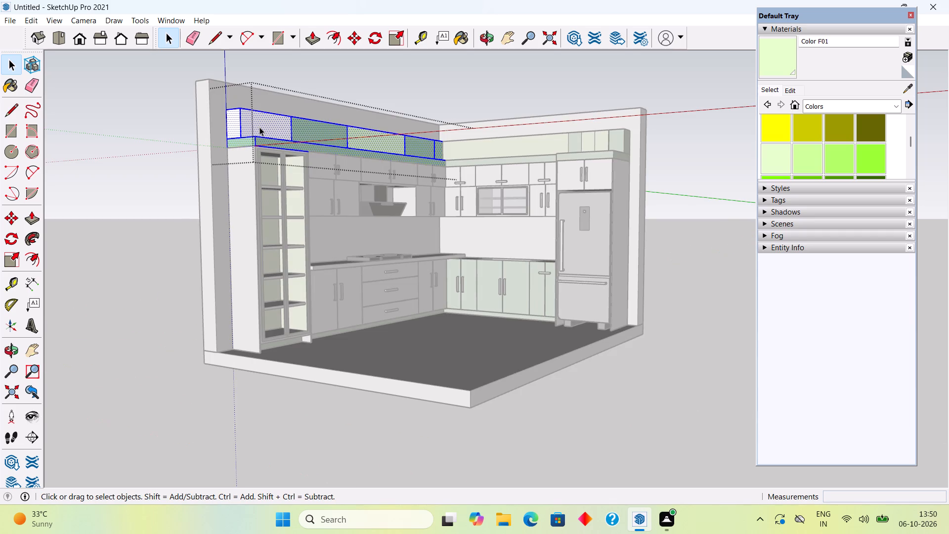
{"action": "double_click", "coordinate": [259, 127]}
{"action": "left_click", "coordinate": [257, 126]}
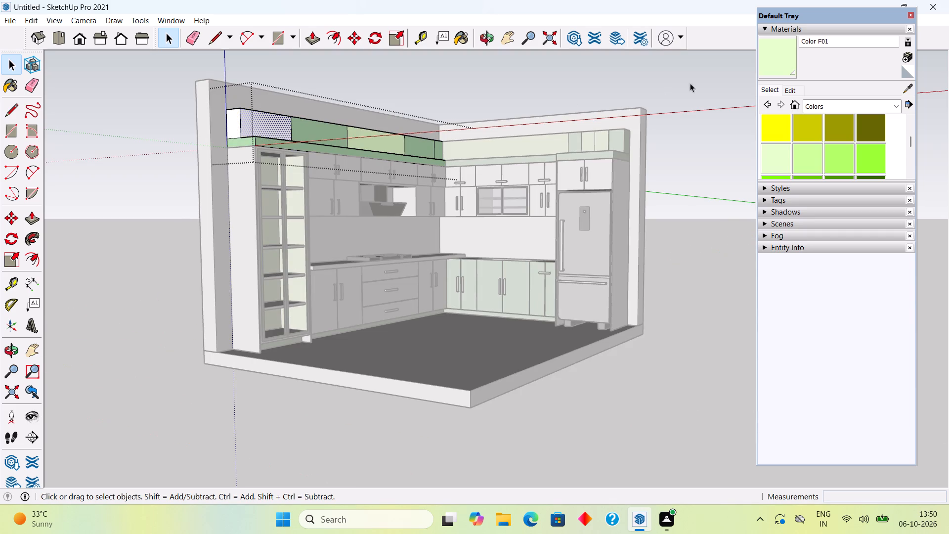
{"action": "left_click", "coordinate": [776, 154]}
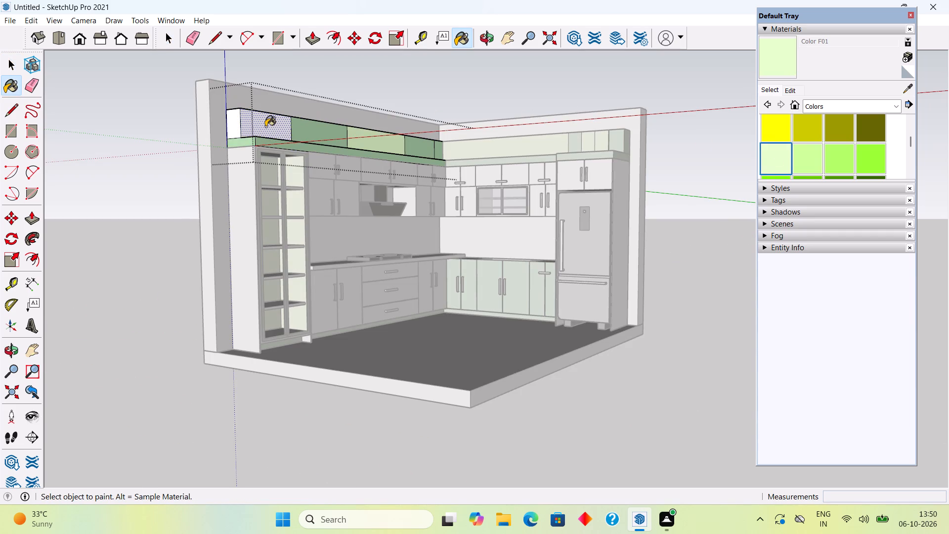
{"action": "left_click", "coordinate": [265, 127]}
{"action": "left_click", "coordinate": [237, 119]}
Paint the remaining white top faces of the loft boxes above the tall cabinet and hood Color F01, and leave the group.
{"action": "middle_click_drag", "start_coordinate": [313, 95], "coordinate": [301, 253]}
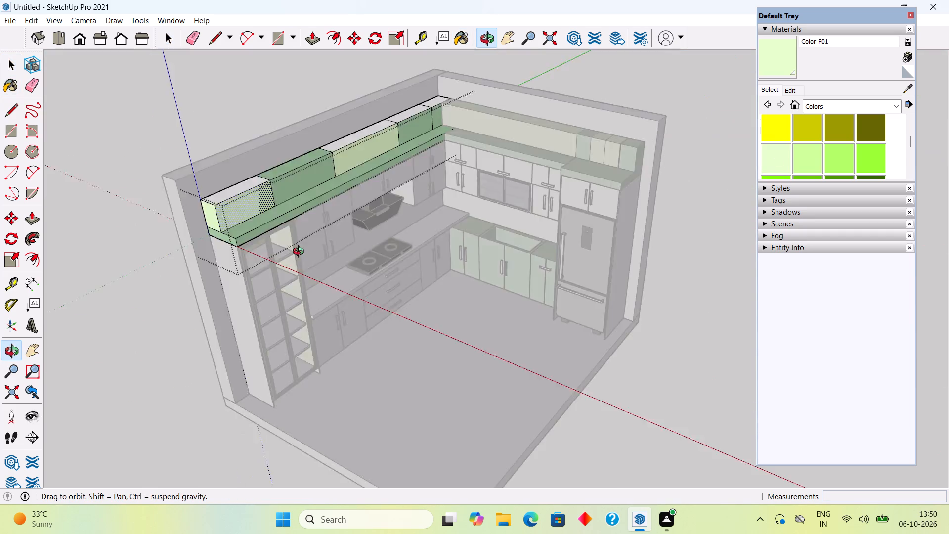
{"action": "middle_click_drag", "start_coordinate": [301, 253], "coordinate": [296, 292]}
{"action": "left_click", "coordinate": [238, 236]}
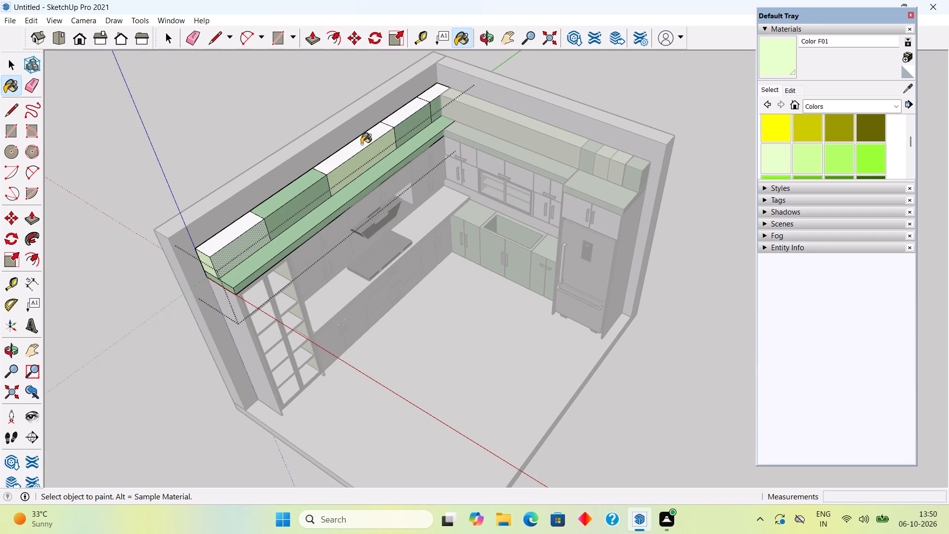
{"action": "left_click", "coordinate": [361, 144]}
{"action": "left_click", "coordinate": [239, 228]}
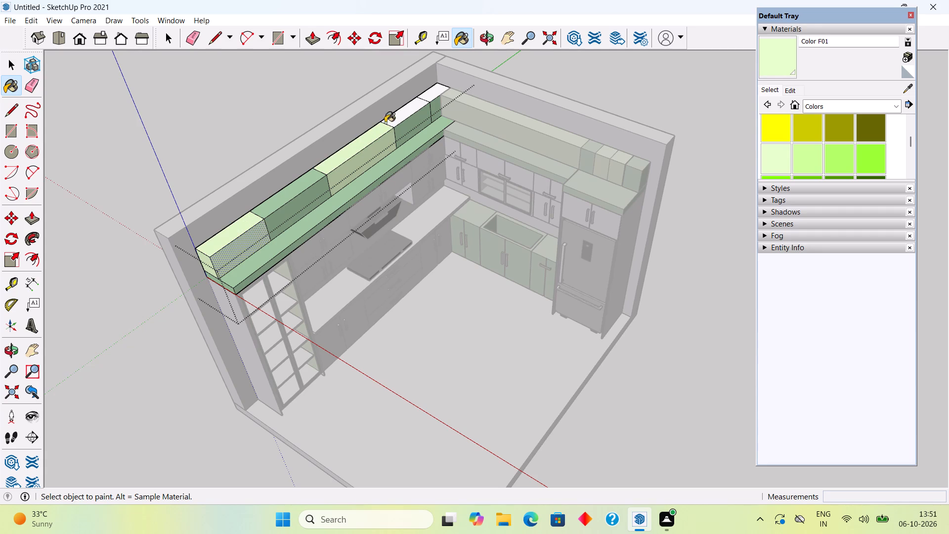
{"action": "left_click", "coordinate": [439, 94]}
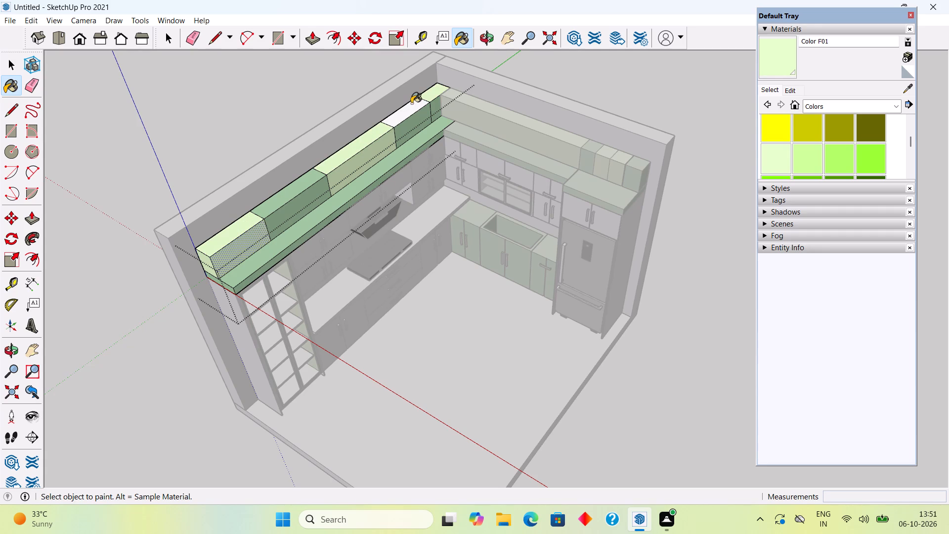
{"action": "left_click", "coordinate": [404, 109]}
{"action": "key", "text": "space"}
{"action": "left_click", "coordinate": [283, 122]}
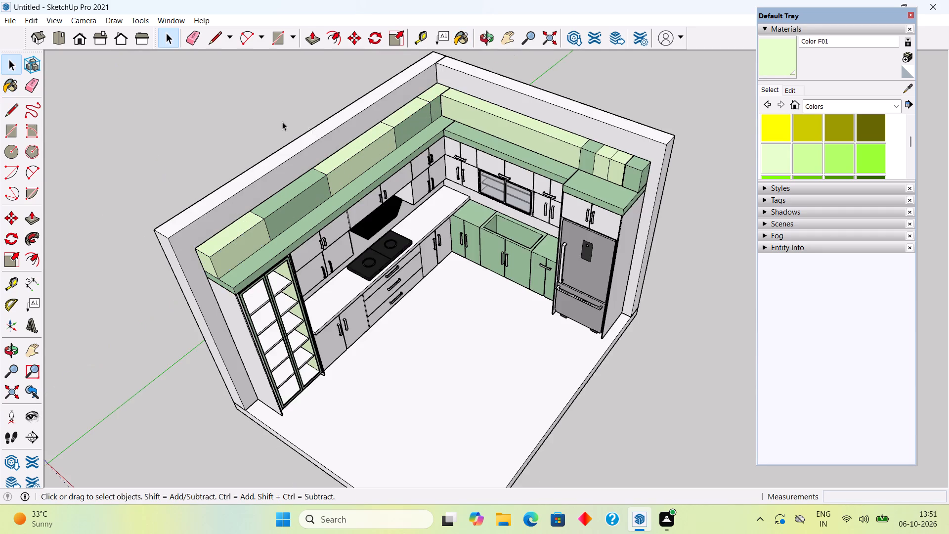
Draw a rectangle about 6' 11" by 1' within each of the tall cabinet's two door frames as a glass pane.
{"action": "middle_click_drag", "start_coordinate": [435, 229], "coordinate": [326, 146]}
{"action": "scroll", "coordinate": [481, 335], "scroll_direction": "up", "scroll_amount": 1}
{"action": "middle_click_drag", "start_coordinate": [481, 327], "coordinate": [495, 276]}
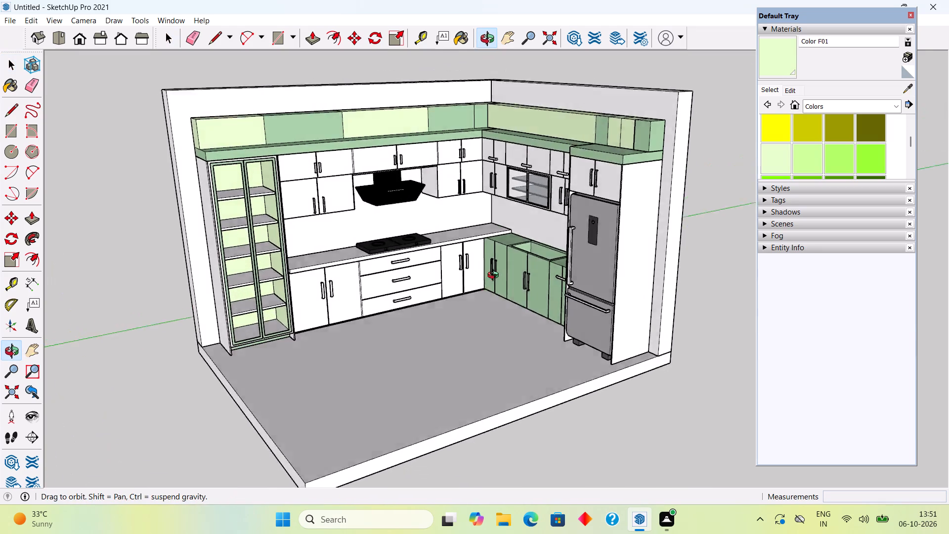
{"action": "middle_click_drag", "start_coordinate": [495, 276], "coordinate": [555, 214]}
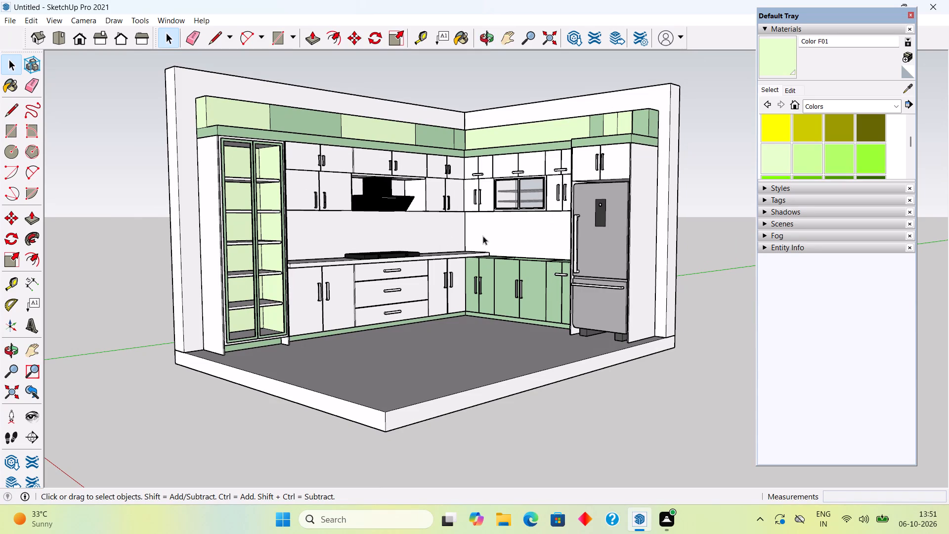
{"action": "scroll", "coordinate": [241, 218], "scroll_direction": "up", "scroll_amount": 7}
{"action": "middle_click_drag", "start_coordinate": [230, 212], "coordinate": [159, 237]}
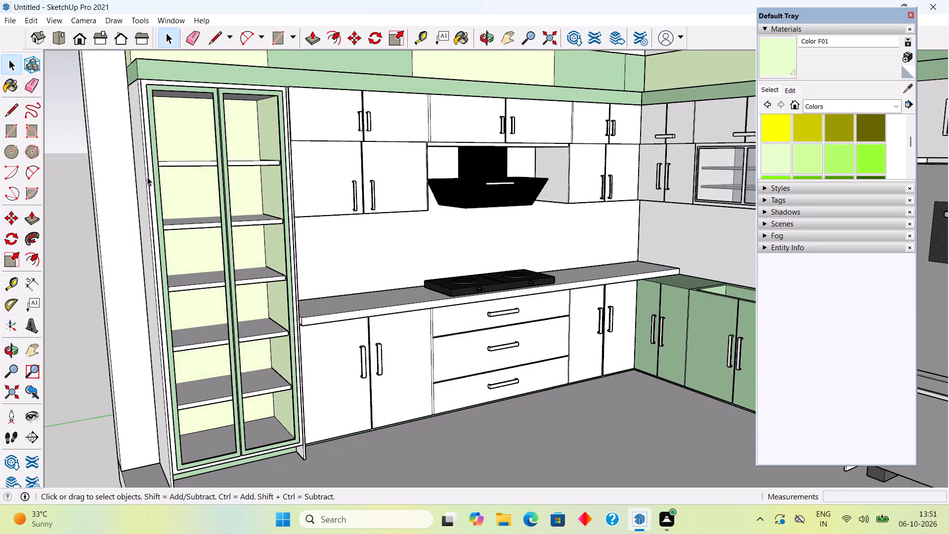
{"action": "key", "text": "r"}
{"action": "left_click", "coordinate": [157, 90]}
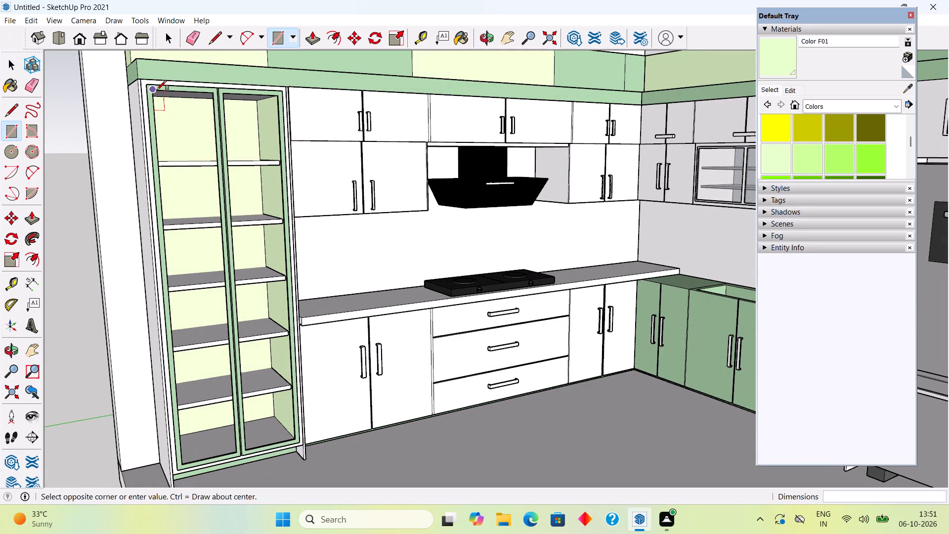
{"action": "left_click", "coordinate": [239, 451]}
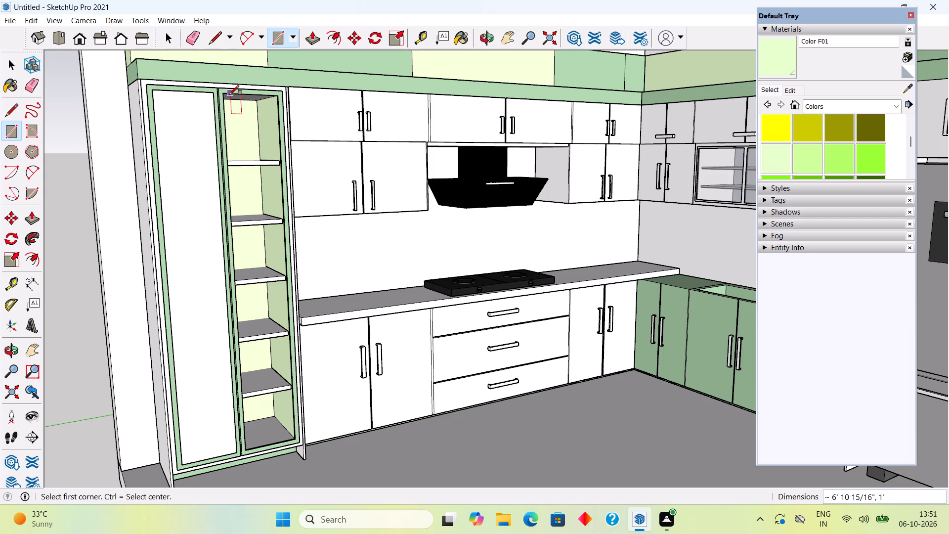
{"action": "left_click", "coordinate": [228, 95]}
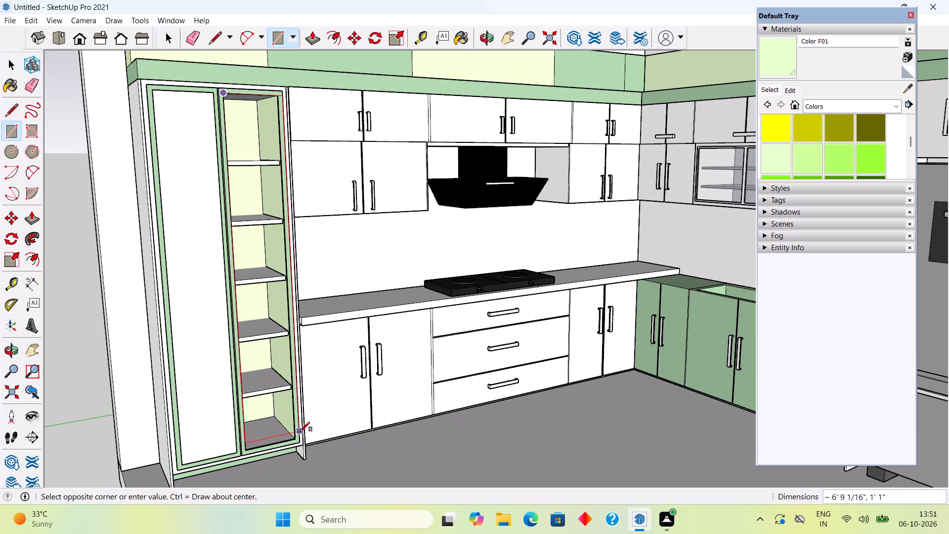
{"action": "left_click", "coordinate": [297, 437]}
{"action": "key", "text": "space"}
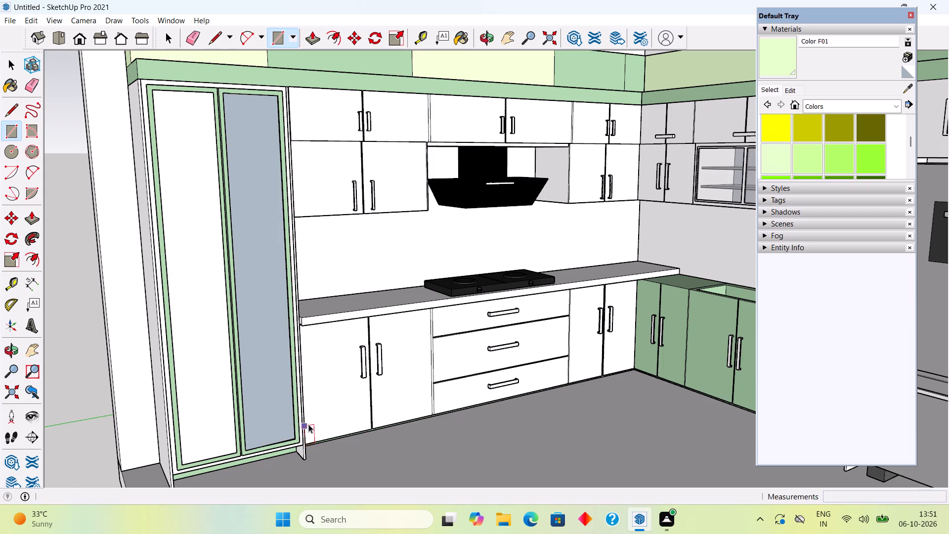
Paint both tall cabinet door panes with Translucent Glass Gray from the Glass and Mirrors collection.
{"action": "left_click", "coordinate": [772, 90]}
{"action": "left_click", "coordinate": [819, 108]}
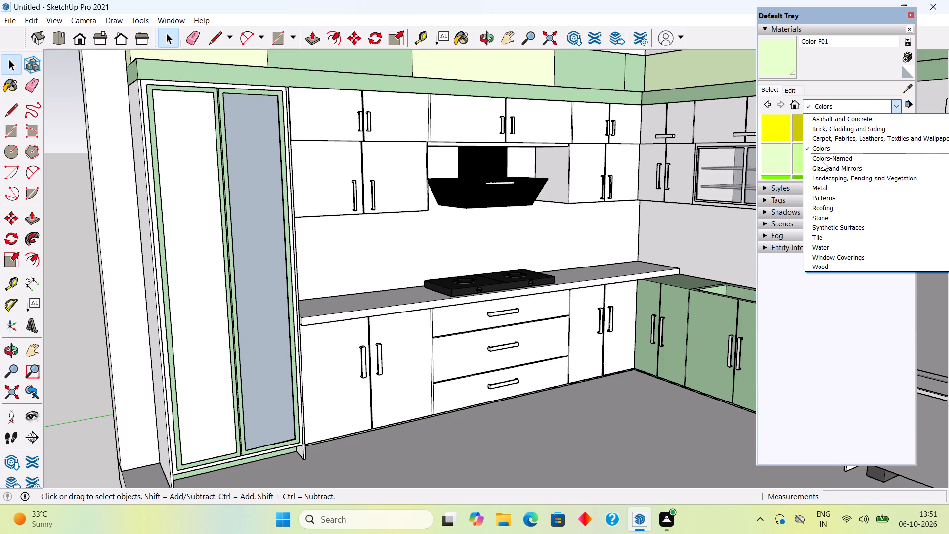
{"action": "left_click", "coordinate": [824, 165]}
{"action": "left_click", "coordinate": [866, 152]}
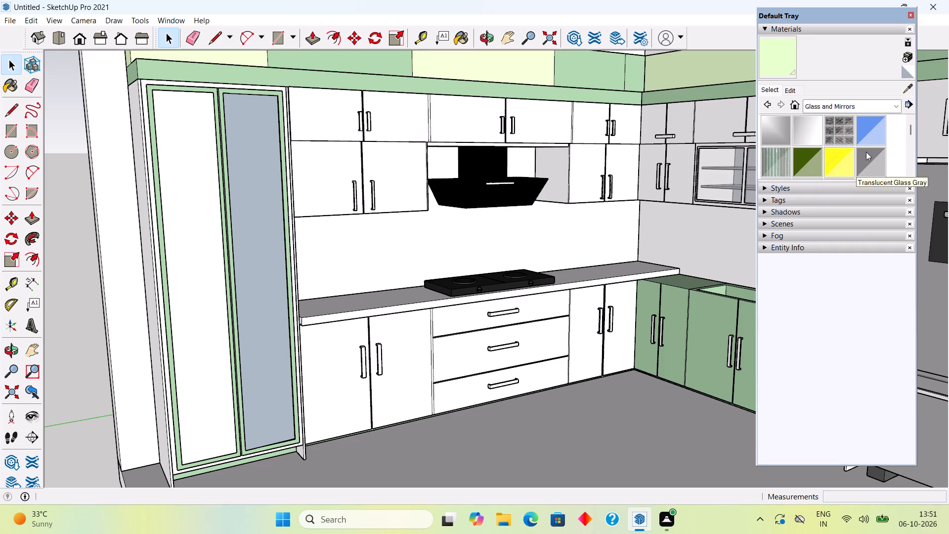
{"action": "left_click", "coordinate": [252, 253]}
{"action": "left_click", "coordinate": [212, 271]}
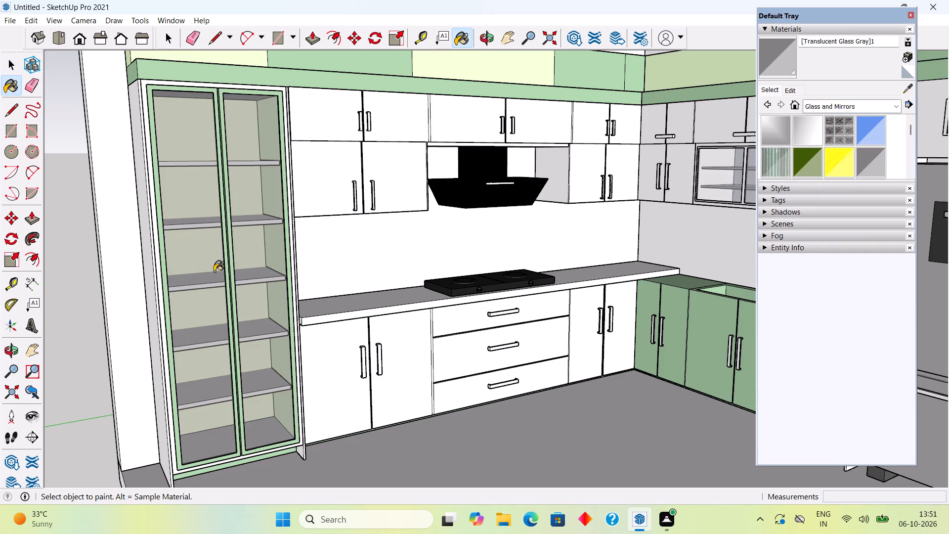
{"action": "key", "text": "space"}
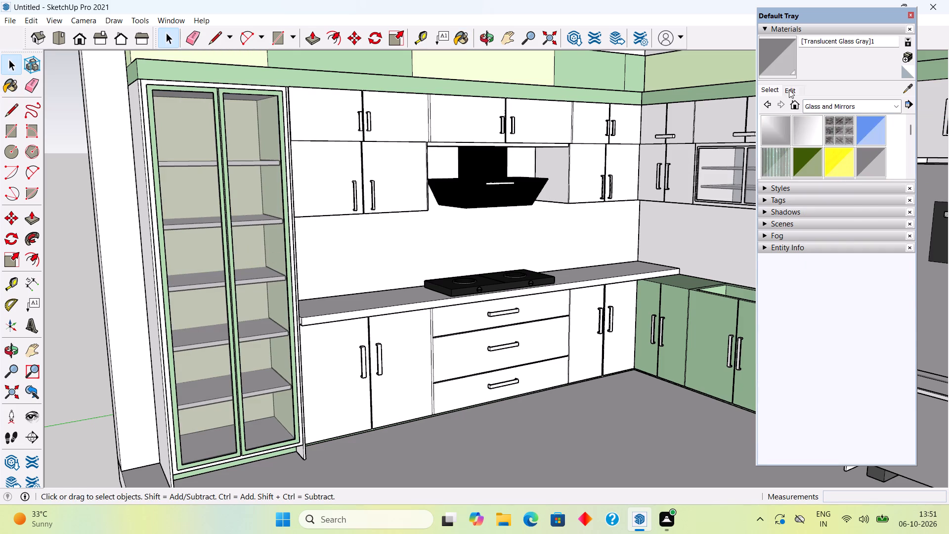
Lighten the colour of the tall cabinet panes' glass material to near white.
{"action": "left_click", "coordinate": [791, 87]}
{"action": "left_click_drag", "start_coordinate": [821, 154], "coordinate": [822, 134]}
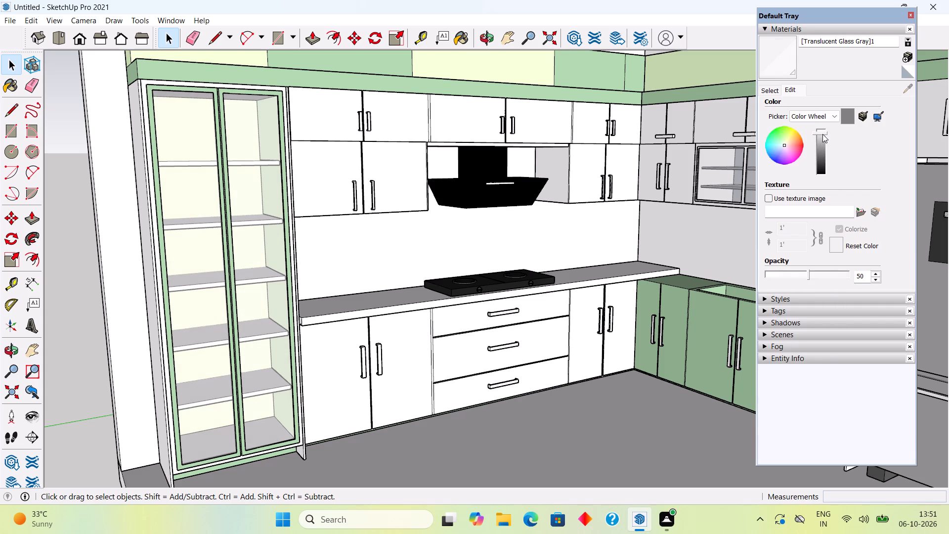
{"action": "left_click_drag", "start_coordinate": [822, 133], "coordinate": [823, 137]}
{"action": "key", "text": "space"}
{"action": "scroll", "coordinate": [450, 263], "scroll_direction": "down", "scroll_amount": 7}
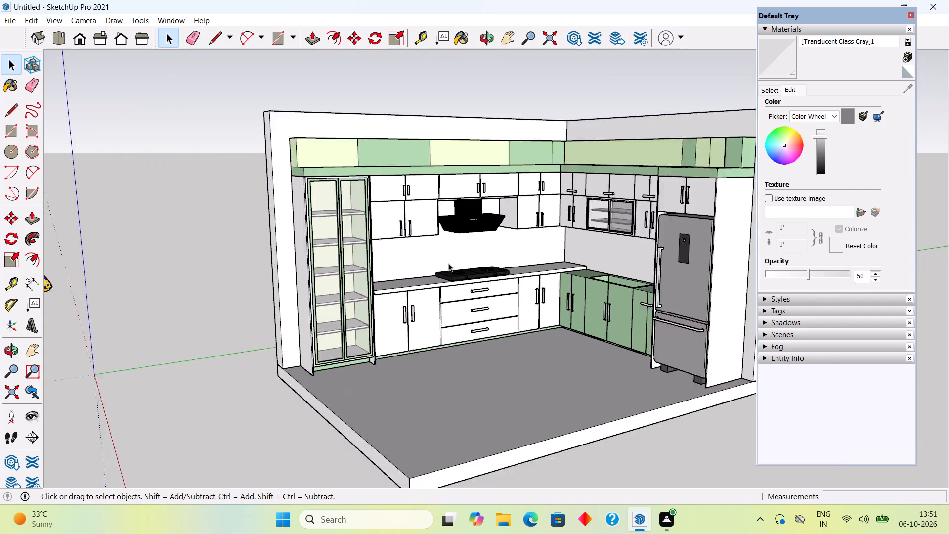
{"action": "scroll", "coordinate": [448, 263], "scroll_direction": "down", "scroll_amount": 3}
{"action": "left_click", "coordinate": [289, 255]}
Sample Translucent Glass Gray from the wall cabinet's glazed doors and paint both tall cabinet door panes with it.
{"action": "middle_click_drag", "start_coordinate": [551, 261], "coordinate": [432, 230]}
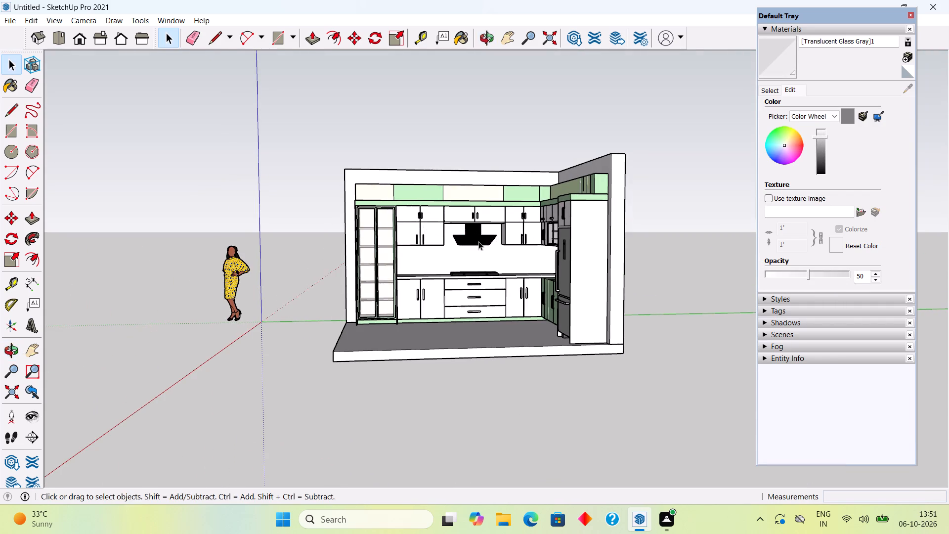
{"action": "middle_click_drag", "start_coordinate": [488, 243], "coordinate": [667, 324]}
{"action": "scroll", "coordinate": [505, 235], "scroll_direction": "up", "scroll_amount": 3}
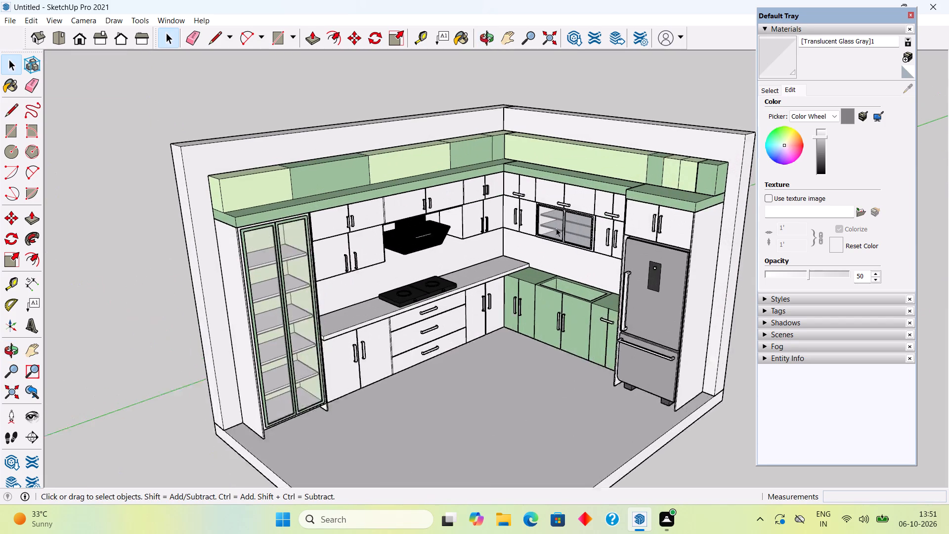
{"action": "scroll", "coordinate": [556, 228], "scroll_direction": "up", "scroll_amount": 2}
{"action": "left_click", "coordinate": [912, 89]}
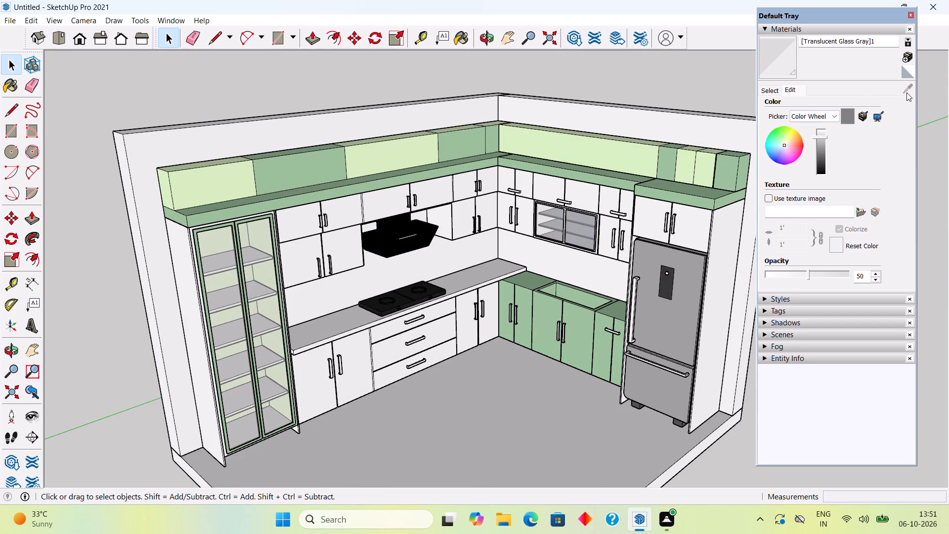
{"action": "left_click", "coordinate": [907, 89]}
{"action": "left_click", "coordinate": [767, 88]}
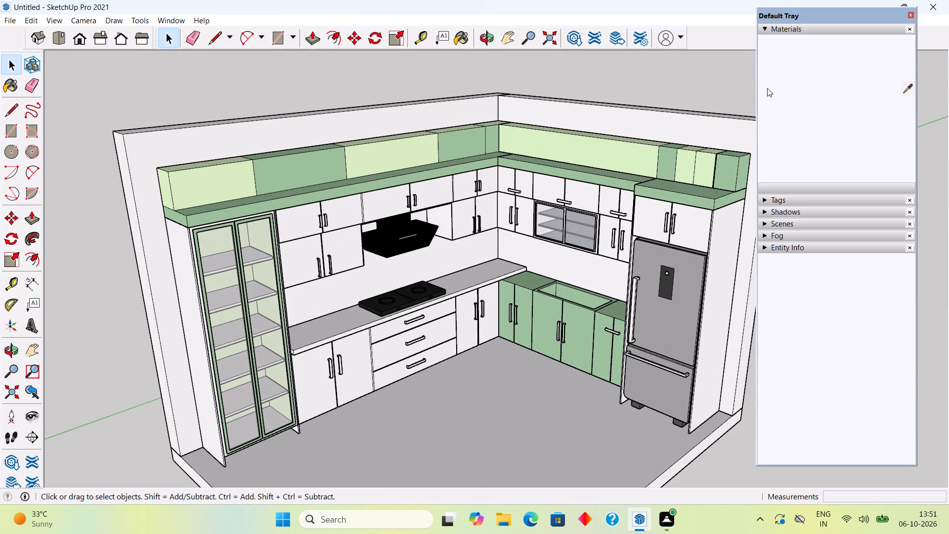
{"action": "left_click", "coordinate": [911, 88]}
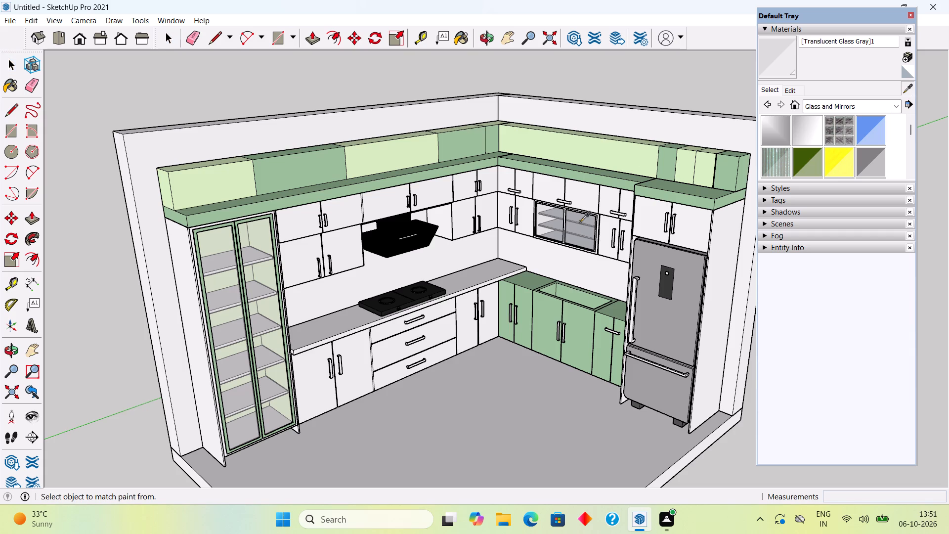
{"action": "left_click", "coordinate": [581, 222]}
{"action": "left_click", "coordinate": [264, 283]}
{"action": "left_click", "coordinate": [232, 295]}
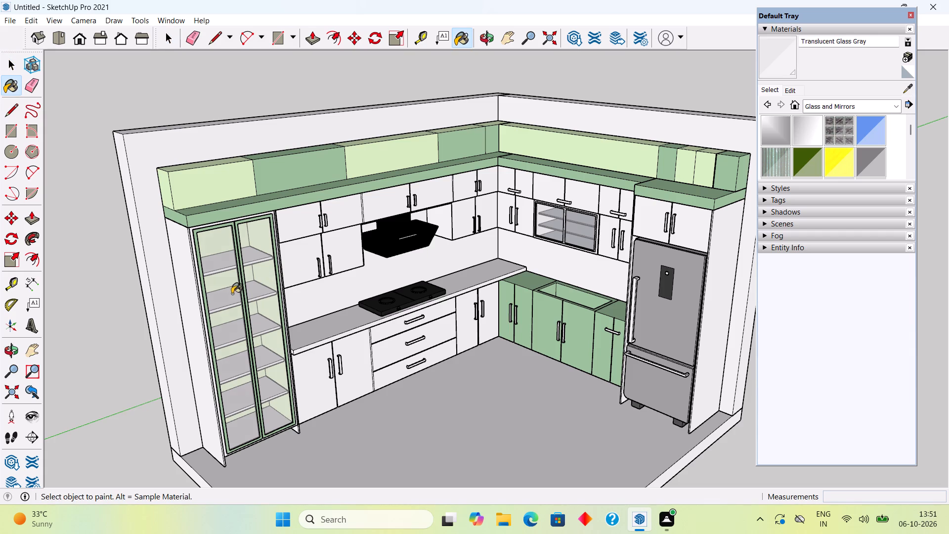
{"action": "key", "text": "space"}
Examine the glazed tall cabinet and the kitchen's overall colour scheme from several angles and distances.
{"action": "middle_click_drag", "start_coordinate": [275, 224], "coordinate": [126, 146]}
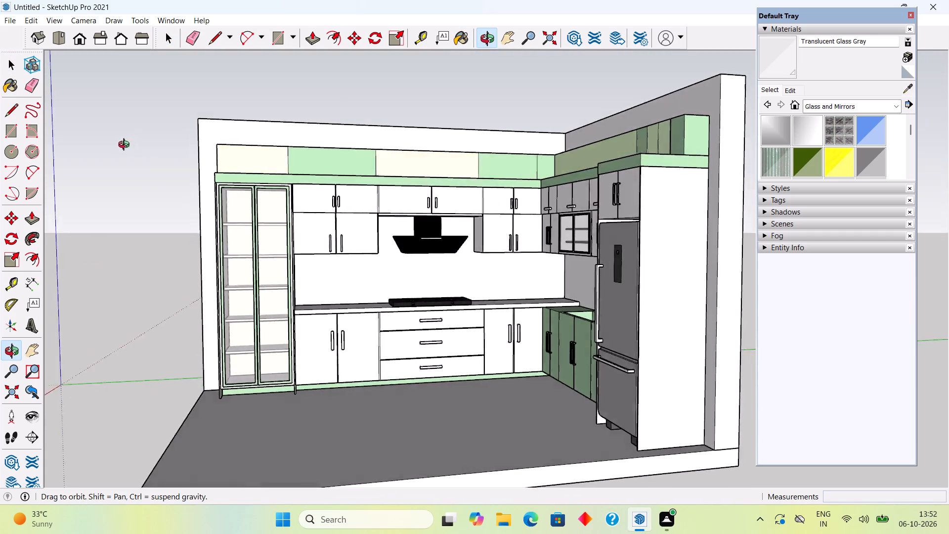
{"action": "middle_click_drag", "start_coordinate": [126, 146], "coordinate": [108, 181]}
{"action": "scroll", "coordinate": [108, 181], "scroll_direction": "down", "scroll_amount": 4}
{"action": "middle_click_drag", "start_coordinate": [343, 293], "coordinate": [539, 307]}
{"action": "scroll", "coordinate": [517, 307], "scroll_direction": "up", "scroll_amount": 3}
{"action": "scroll", "coordinate": [517, 307], "scroll_direction": "down", "scroll_amount": 3}
{"action": "middle_click_drag", "start_coordinate": [215, 390], "coordinate": [207, 351]}
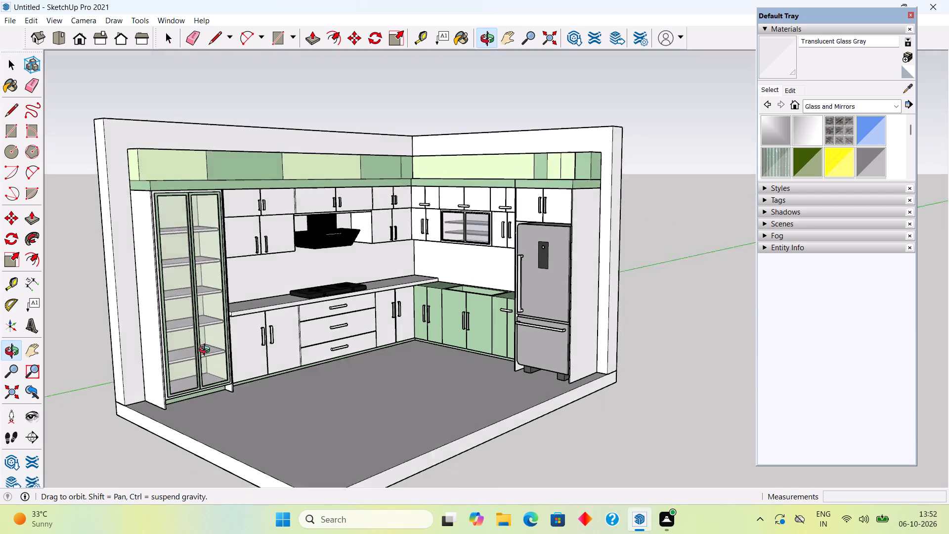
{"action": "middle_click_drag", "start_coordinate": [207, 351], "coordinate": [193, 337]}
{"action": "scroll", "coordinate": [241, 334], "scroll_direction": "up", "scroll_amount": 2}
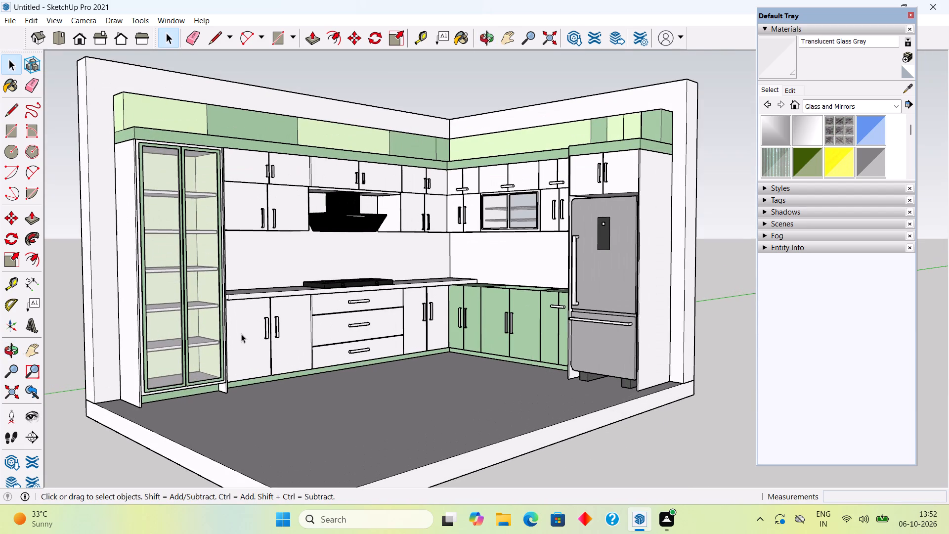
{"action": "scroll", "coordinate": [241, 334], "scroll_direction": "up", "scroll_amount": 3}
{"action": "scroll", "coordinate": [241, 334], "scroll_direction": "down", "scroll_amount": 2}
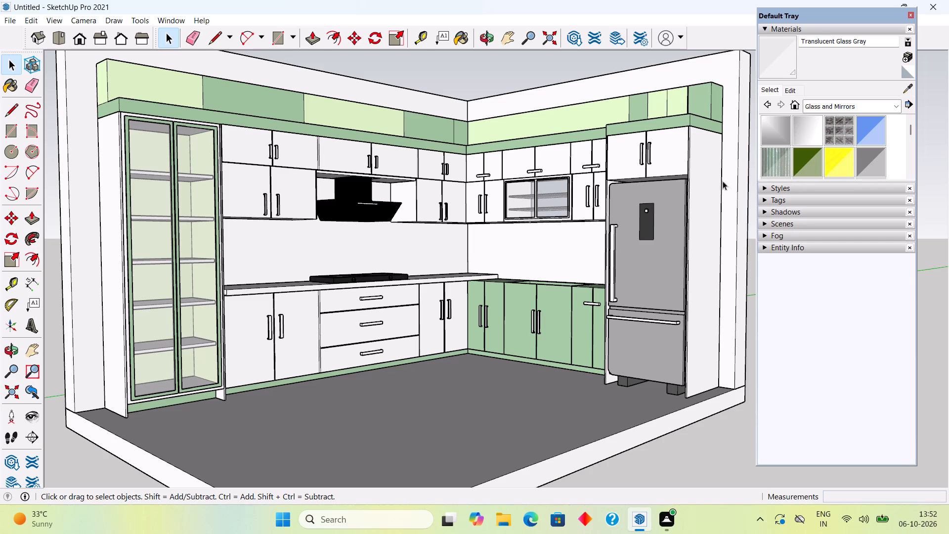
{"action": "middle_click_drag", "start_coordinate": [684, 186], "coordinate": [788, 179]}
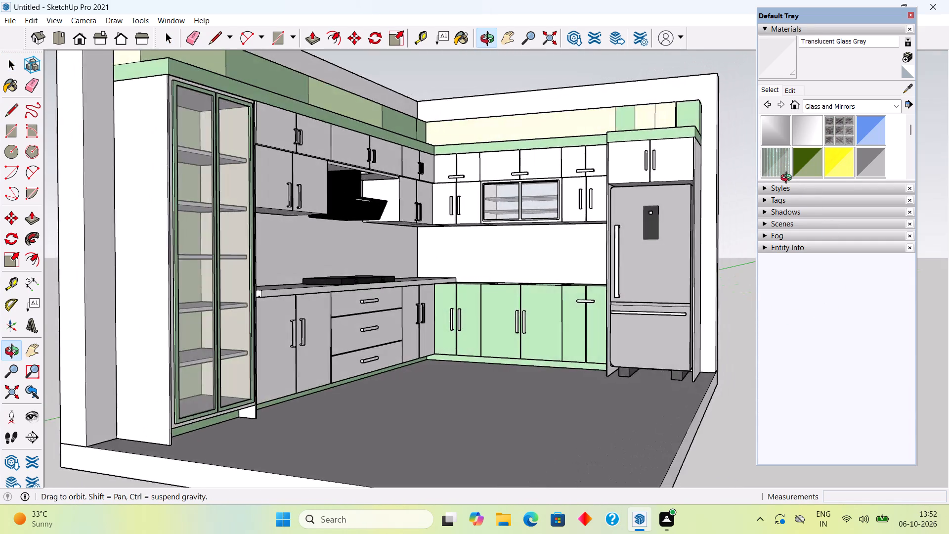
{"action": "middle_click_drag", "start_coordinate": [788, 179], "coordinate": [757, 217]}
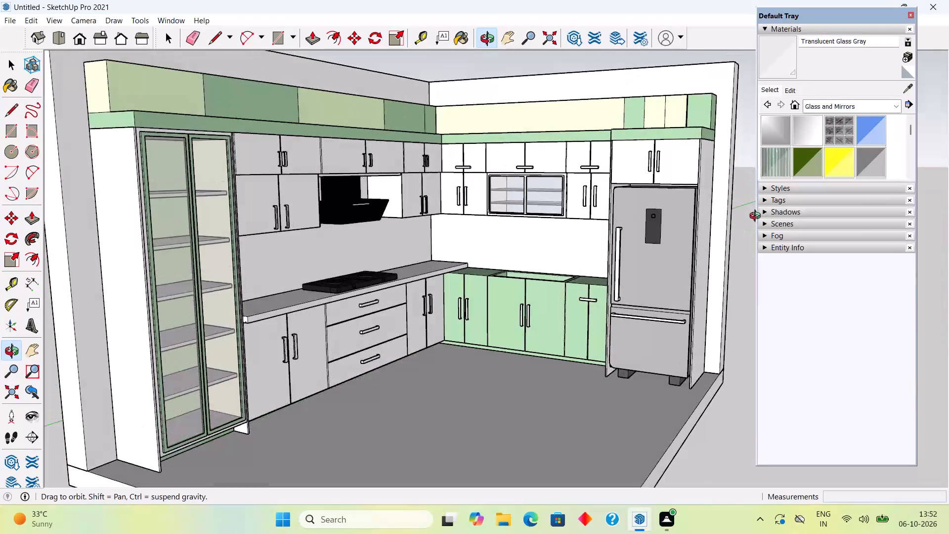
{"action": "middle_click_drag", "start_coordinate": [757, 217], "coordinate": [758, 217]}
{"action": "scroll", "coordinate": [758, 218], "scroll_direction": "up", "scroll_amount": 2}
{"action": "scroll", "coordinate": [335, 220], "scroll_direction": "up", "scroll_amount": 6}
{"action": "scroll", "coordinate": [328, 297], "scroll_direction": "down", "scroll_amount": 4}
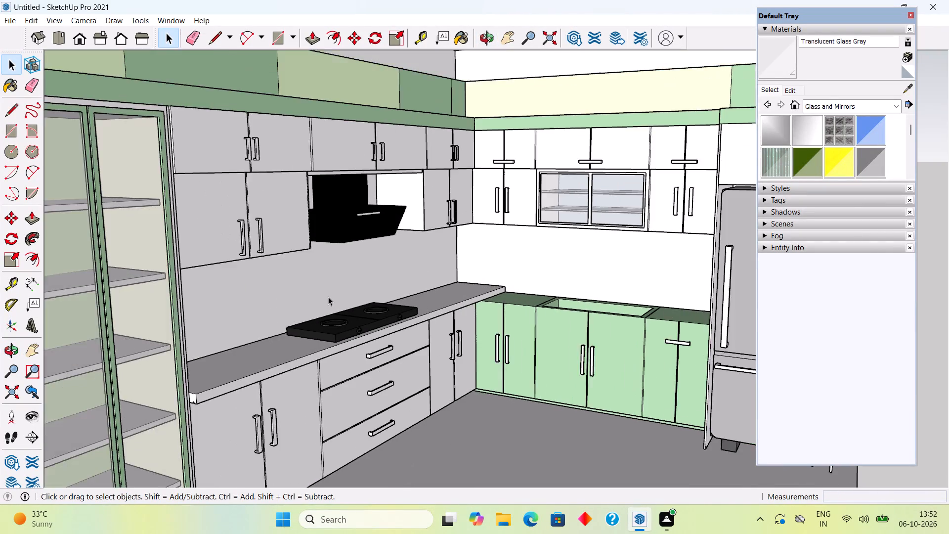
Sample Color G01 from the green band above the fridge and paint the lower wall cabinets on both sides of the hood.
{"action": "middle_click_drag", "start_coordinate": [401, 297], "coordinate": [281, 234]}
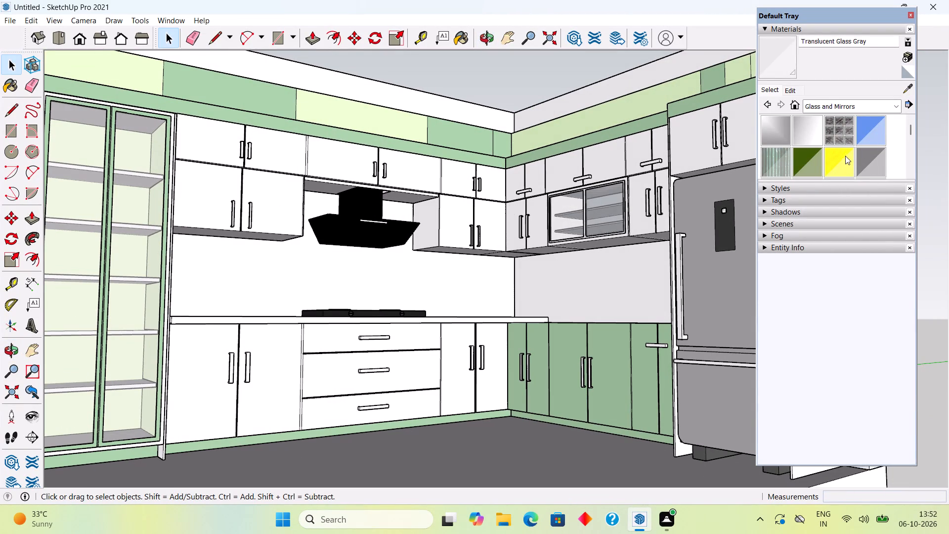
{"action": "left_click", "coordinate": [911, 92]}
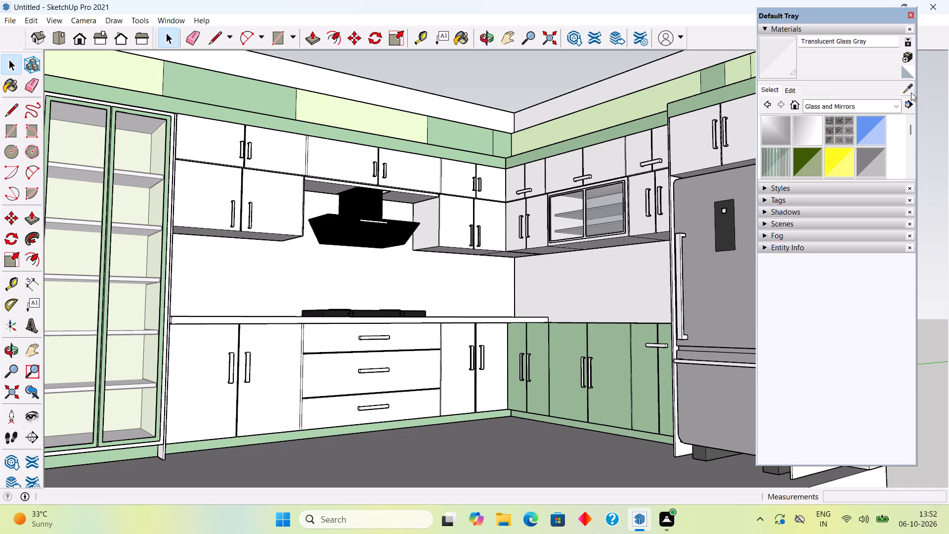
{"action": "left_click", "coordinate": [678, 104]}
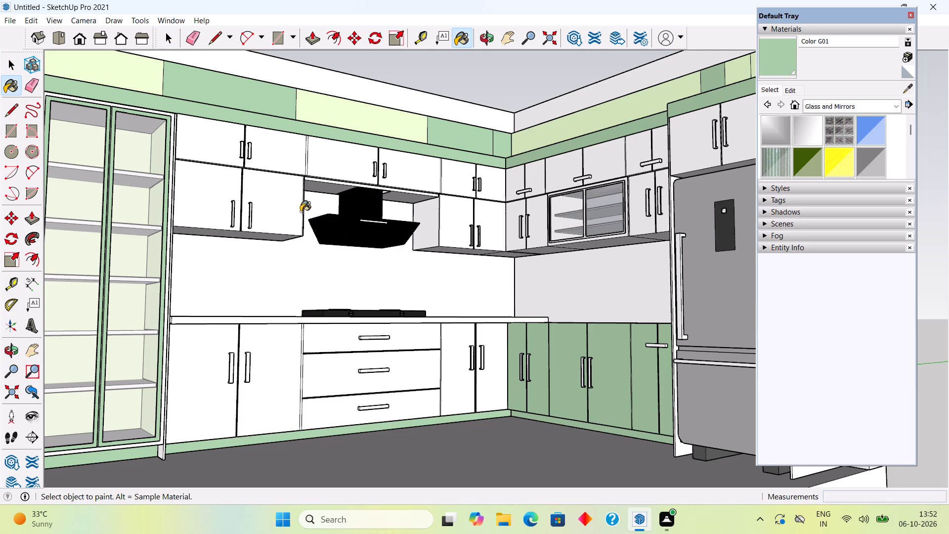
{"action": "left_click", "coordinate": [292, 202]}
{"action": "left_click", "coordinate": [471, 224]}
{"action": "middle_click_drag", "start_coordinate": [518, 227], "coordinate": [518, 303]}
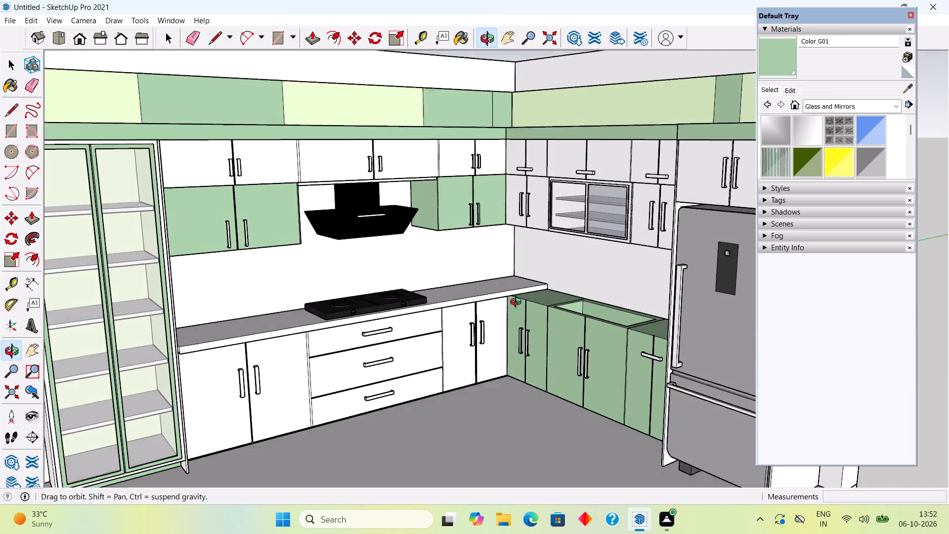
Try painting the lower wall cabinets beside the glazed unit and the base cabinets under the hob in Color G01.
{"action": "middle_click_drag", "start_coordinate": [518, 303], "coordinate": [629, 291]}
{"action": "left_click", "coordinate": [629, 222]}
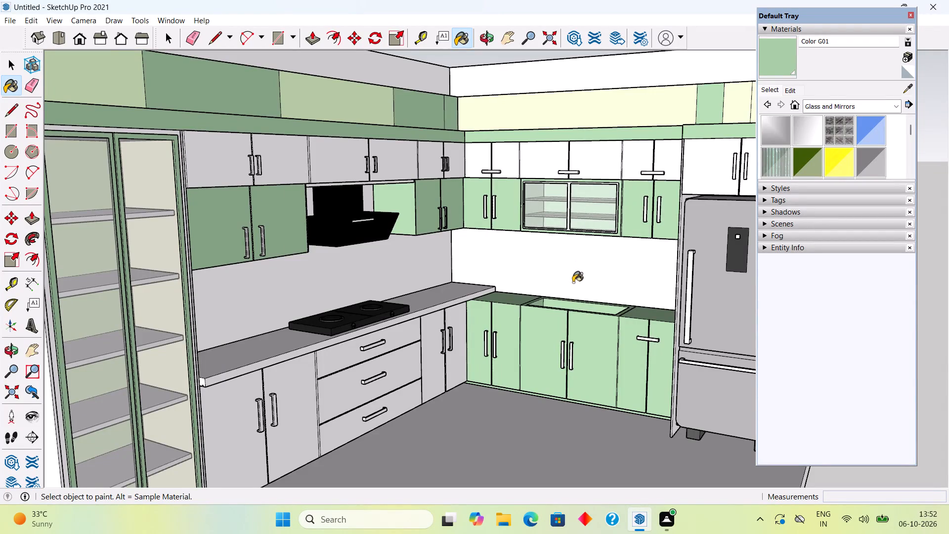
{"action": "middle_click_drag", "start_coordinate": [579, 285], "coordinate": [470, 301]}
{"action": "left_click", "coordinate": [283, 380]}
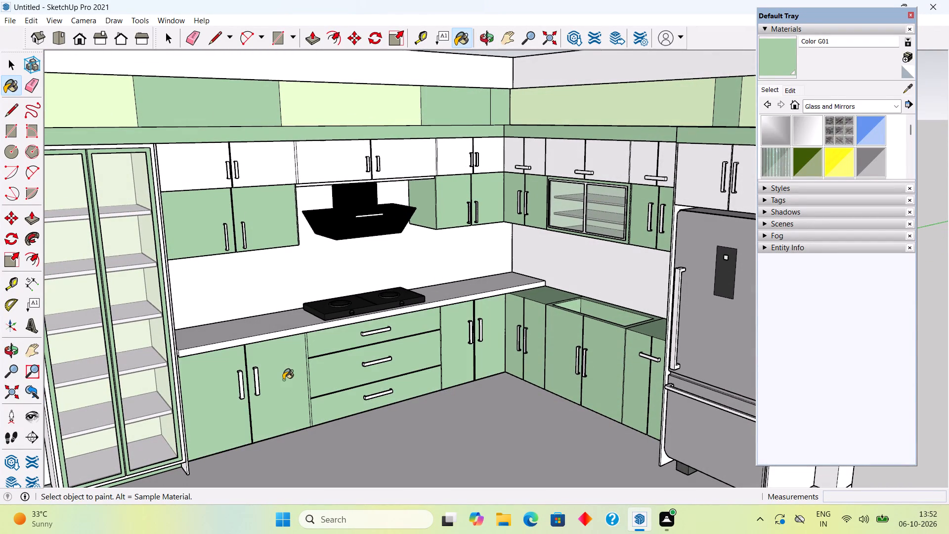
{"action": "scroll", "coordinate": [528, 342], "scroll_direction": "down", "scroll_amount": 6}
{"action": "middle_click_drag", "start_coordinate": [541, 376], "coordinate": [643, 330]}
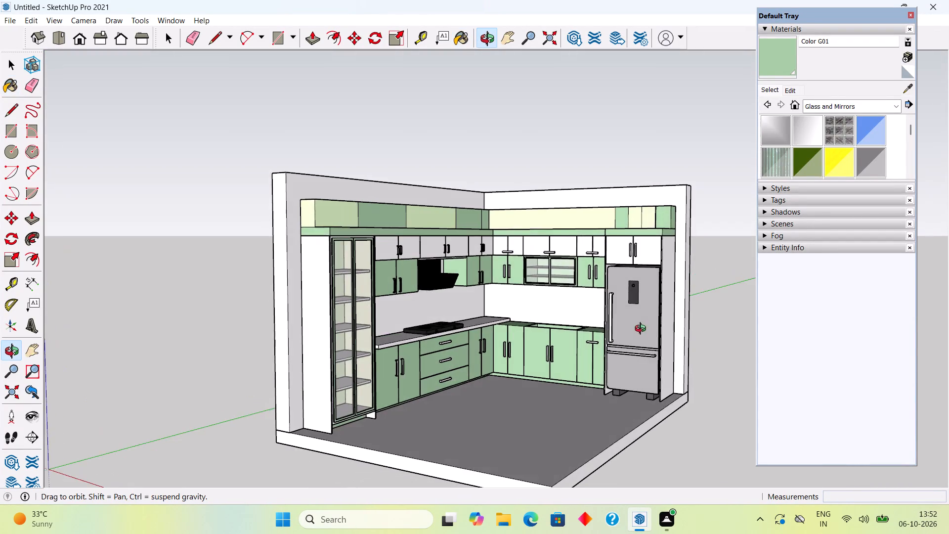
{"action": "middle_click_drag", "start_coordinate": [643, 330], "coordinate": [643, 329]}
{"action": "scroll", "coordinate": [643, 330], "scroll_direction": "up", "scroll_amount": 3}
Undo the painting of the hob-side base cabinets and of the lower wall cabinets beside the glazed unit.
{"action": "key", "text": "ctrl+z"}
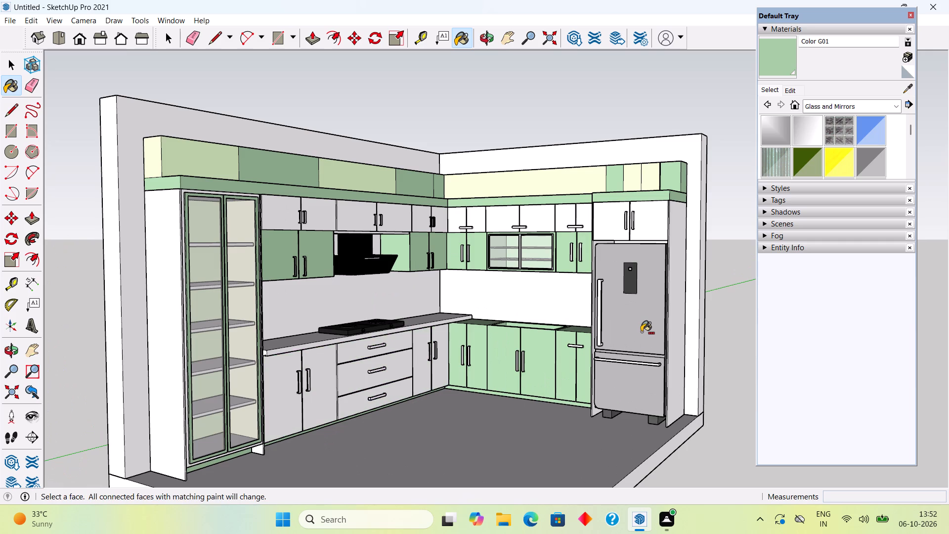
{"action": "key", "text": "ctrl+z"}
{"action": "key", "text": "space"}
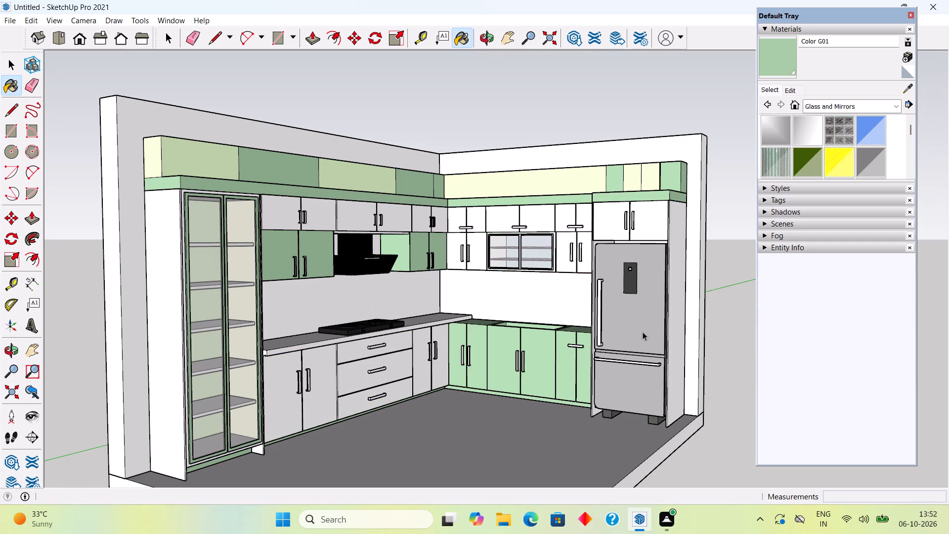
Examine the kitchen's mix of green and white cabinets from several angles and distances.
{"action": "scroll", "coordinate": [633, 332], "scroll_direction": "up", "scroll_amount": 6}
{"action": "scroll", "coordinate": [631, 330], "scroll_direction": "down", "scroll_amount": 6}
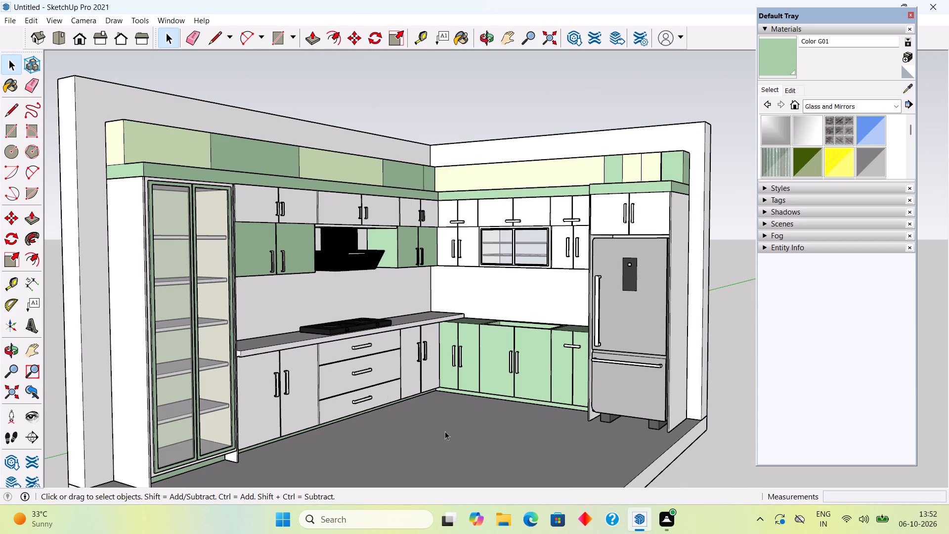
{"action": "scroll", "coordinate": [433, 434], "scroll_direction": "up", "scroll_amount": 1}
{"action": "middle_click_drag", "start_coordinate": [428, 432], "coordinate": [306, 443]}
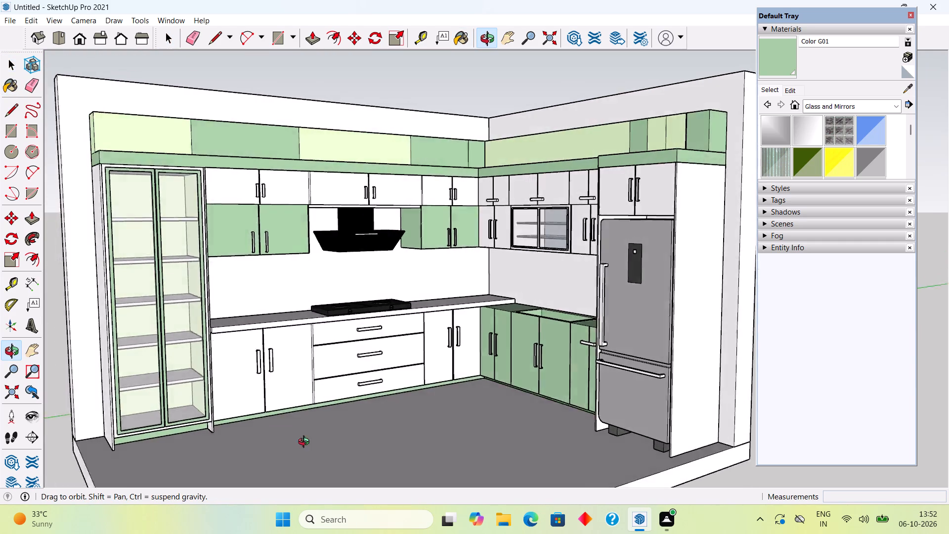
{"action": "middle_click_drag", "start_coordinate": [306, 443], "coordinate": [371, 411]}
{"action": "scroll", "coordinate": [375, 409], "scroll_direction": "down", "scroll_amount": 2}
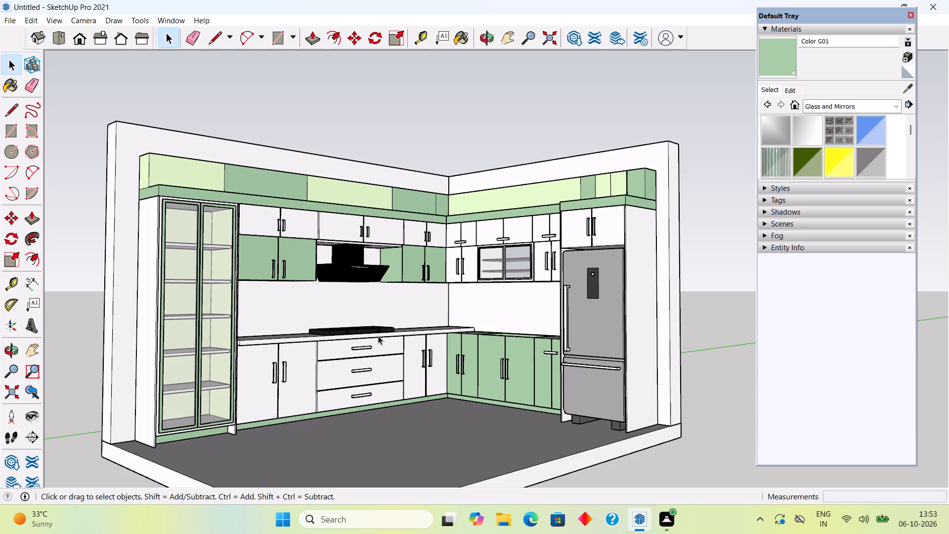
{"action": "middle_click_drag", "start_coordinate": [340, 306], "coordinate": [339, 310]}
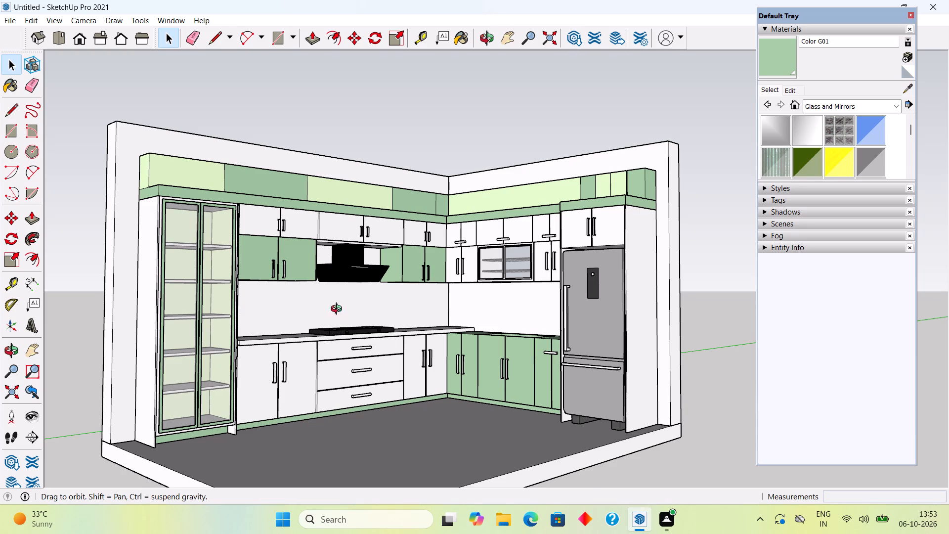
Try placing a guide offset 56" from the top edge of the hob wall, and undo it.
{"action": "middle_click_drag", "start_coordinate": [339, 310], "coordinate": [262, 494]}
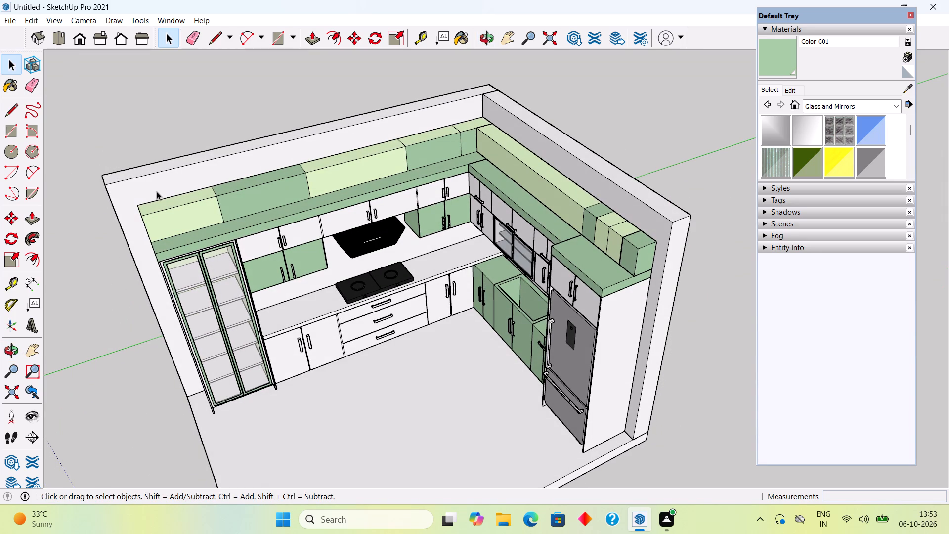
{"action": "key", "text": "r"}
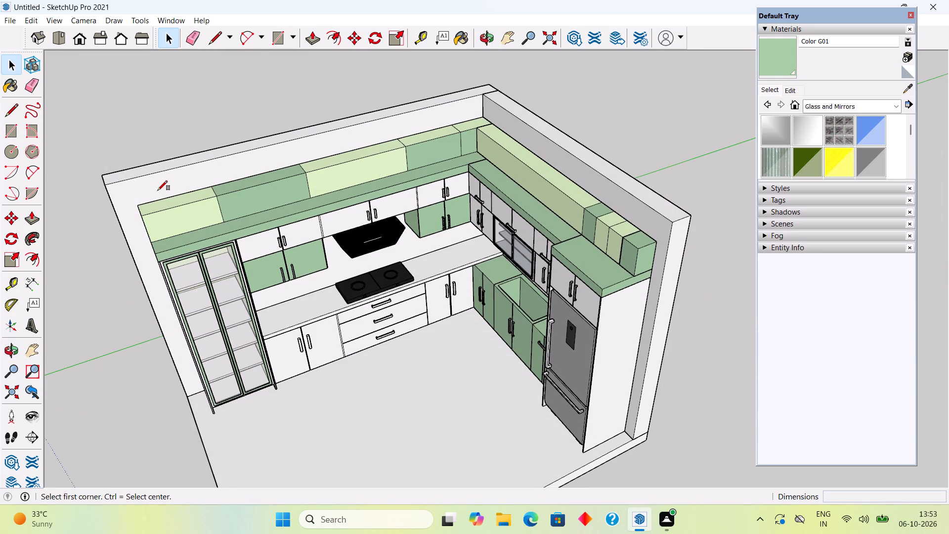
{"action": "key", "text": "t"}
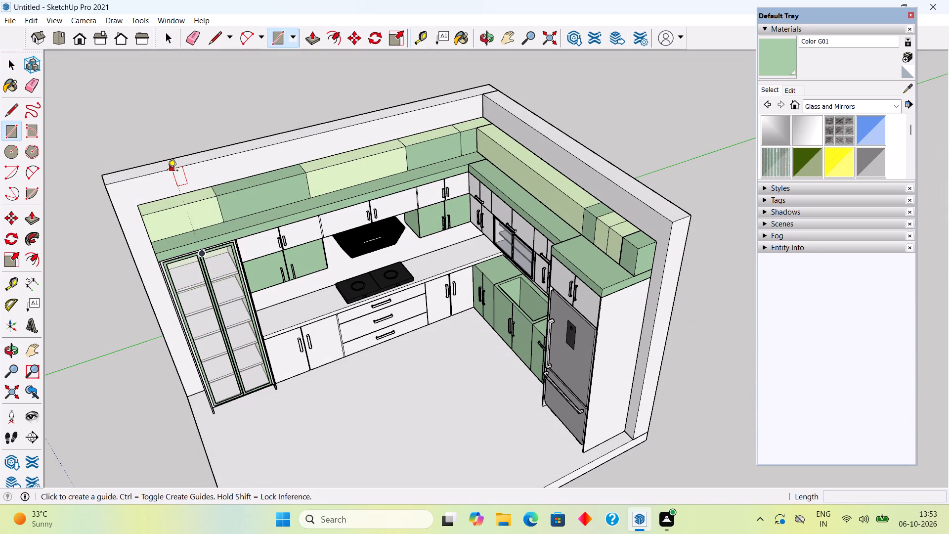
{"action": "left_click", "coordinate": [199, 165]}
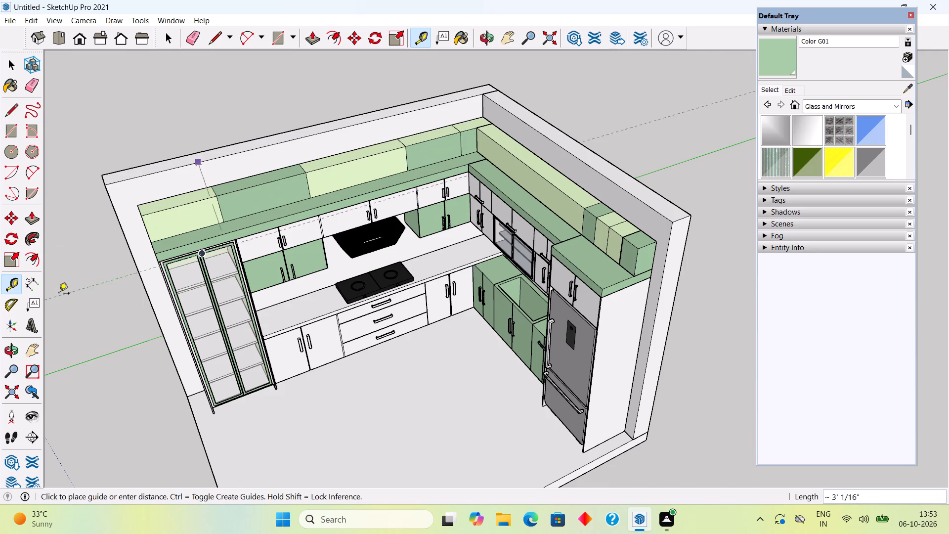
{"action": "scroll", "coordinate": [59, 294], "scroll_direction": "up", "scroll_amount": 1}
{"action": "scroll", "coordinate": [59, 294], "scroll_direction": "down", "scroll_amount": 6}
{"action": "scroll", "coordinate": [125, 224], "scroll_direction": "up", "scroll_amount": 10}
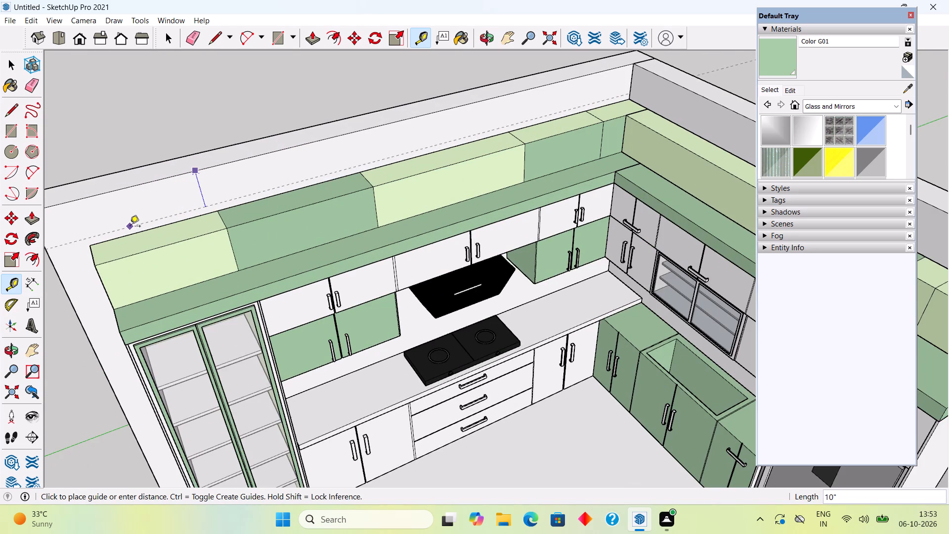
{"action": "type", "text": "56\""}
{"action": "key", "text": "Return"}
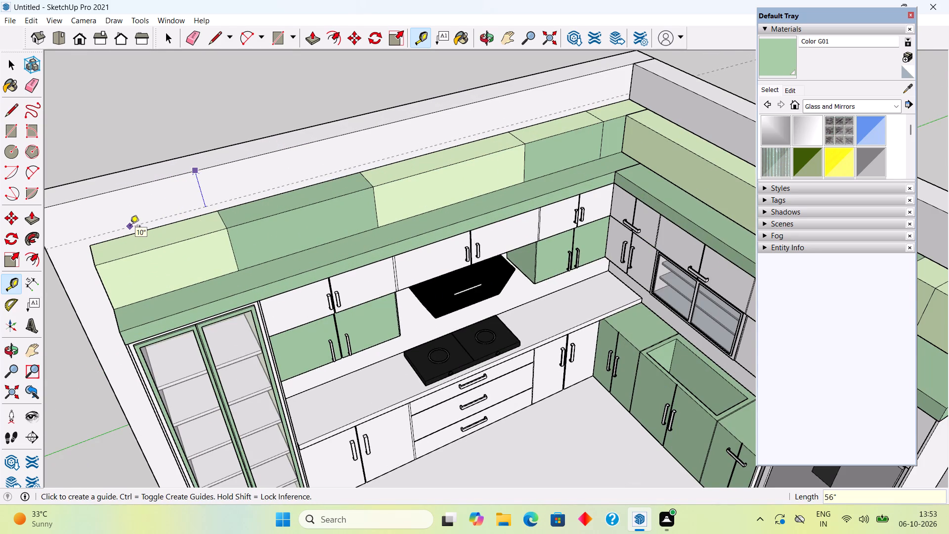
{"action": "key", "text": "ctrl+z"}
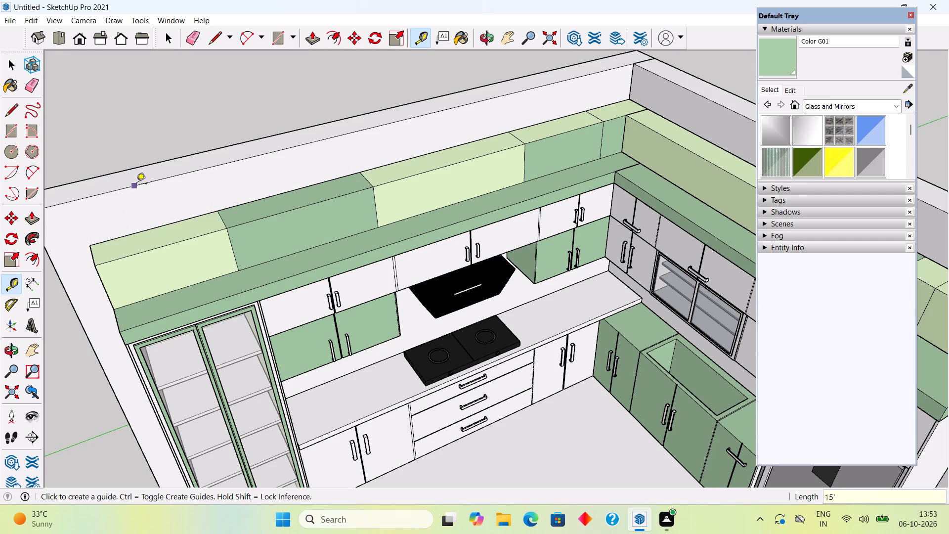
Place a guide line 6" below the top edge of the hob wall, above the loft boxes.
{"action": "left_click", "coordinate": [137, 184]}
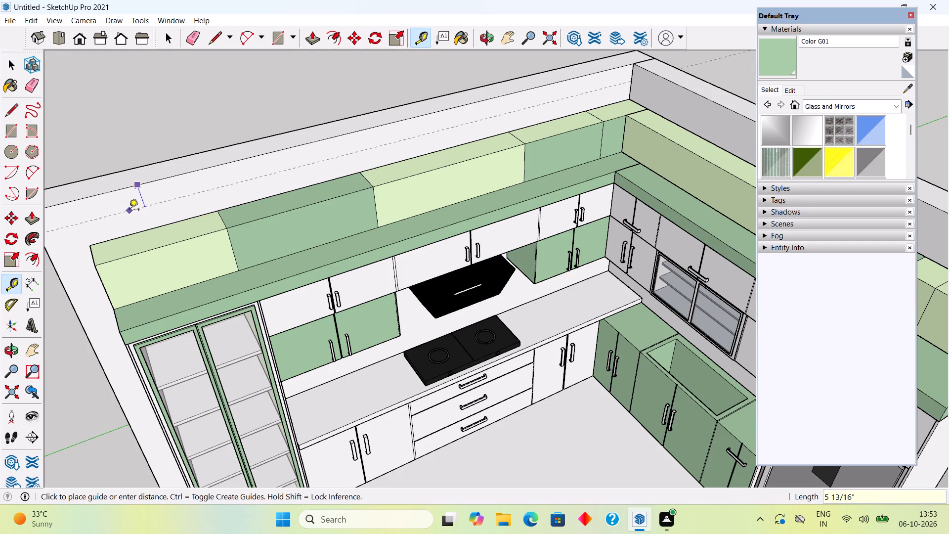
{"action": "type", "text": "6\""}
{"action": "key", "text": "Return"}
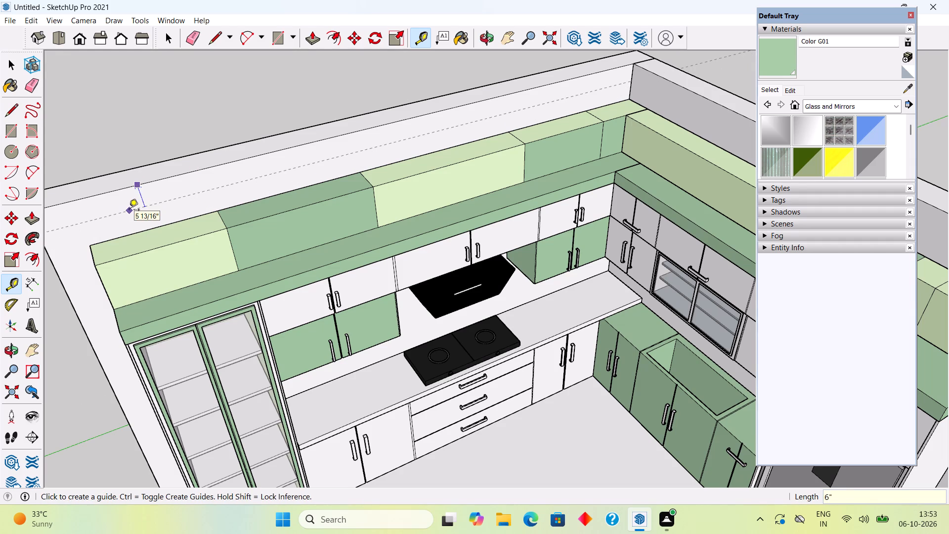
Add further parallel guides on the hob wall below the 6" guide, spacing them 2" apart down towards the loft boxes.
{"action": "scroll", "coordinate": [129, 211], "scroll_direction": "down", "scroll_amount": 2}
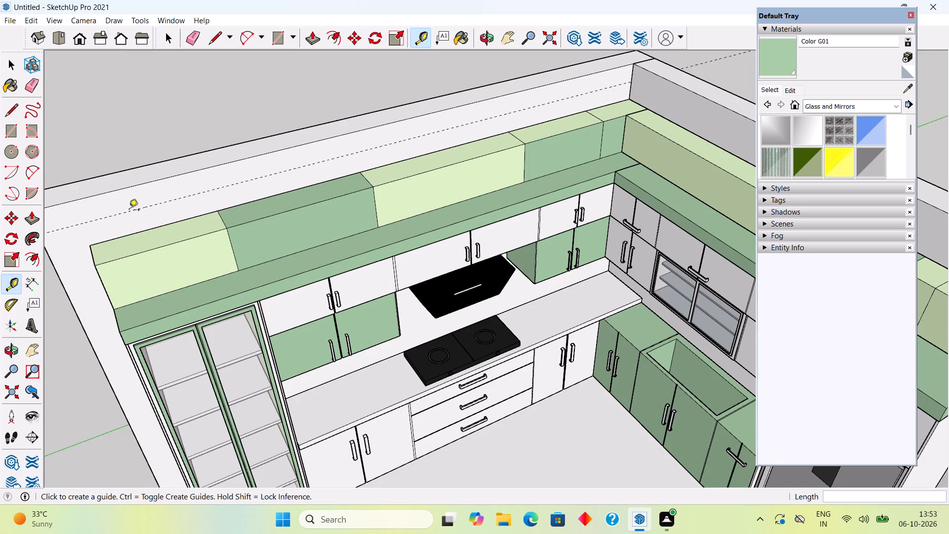
{"action": "scroll", "coordinate": [129, 211], "scroll_direction": "down", "scroll_amount": 4}
{"action": "middle_click_drag", "start_coordinate": [93, 292], "coordinate": [170, 211]}
{"action": "scroll", "coordinate": [167, 209], "scroll_direction": "up", "scroll_amount": 1}
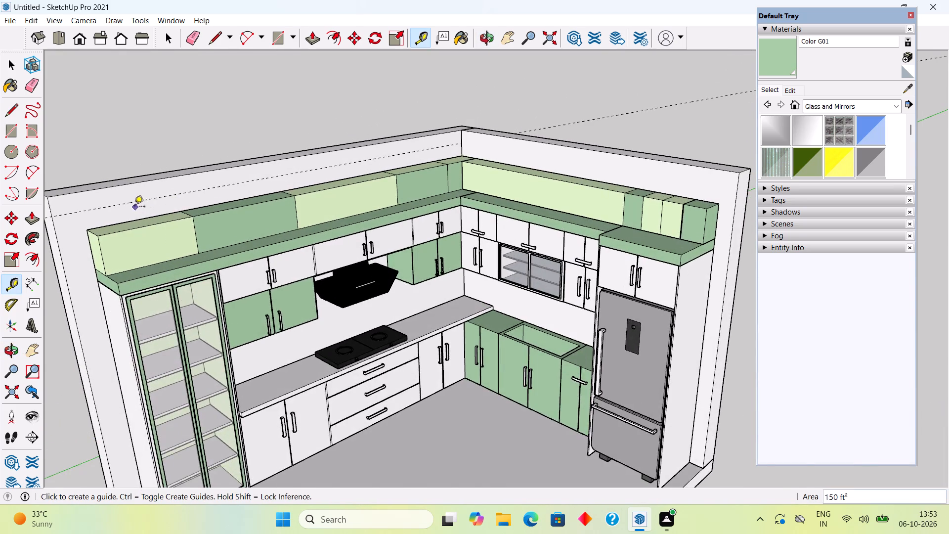
{"action": "scroll", "coordinate": [134, 206], "scroll_direction": "up", "scroll_amount": 5}
{"action": "left_click", "coordinate": [167, 192]}
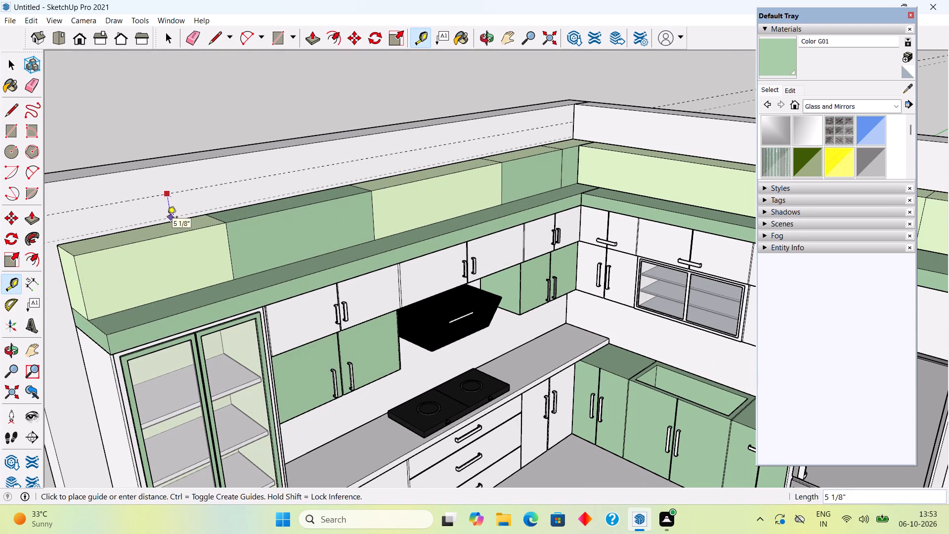
{"action": "type", "text": "2\""}
{"action": "key", "text": "Return"}
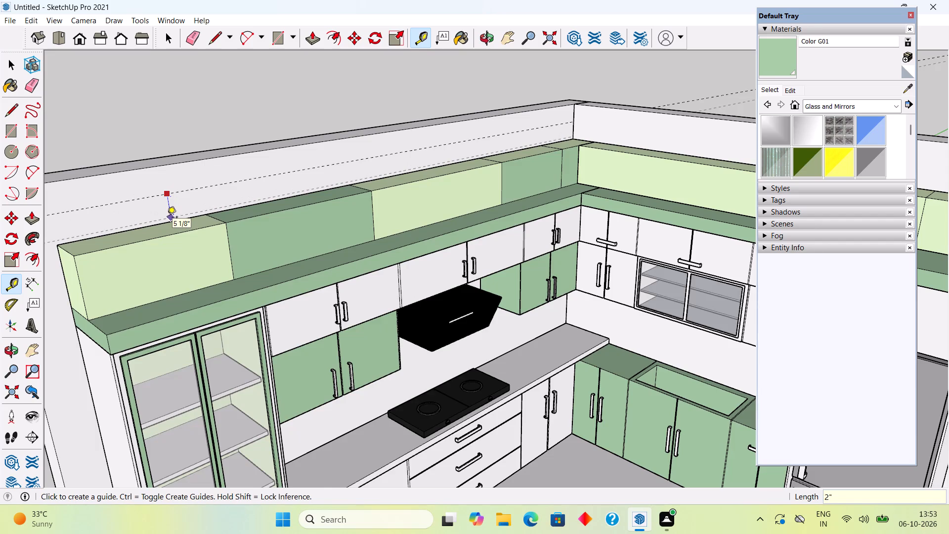
{"action": "scroll", "coordinate": [167, 218], "scroll_direction": "up", "scroll_amount": 7}
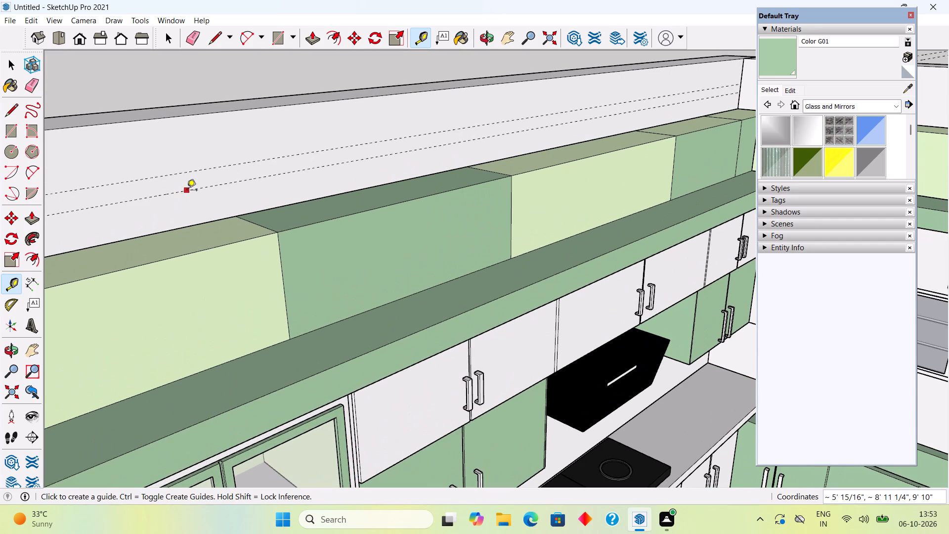
{"action": "left_click", "coordinate": [187, 191]}
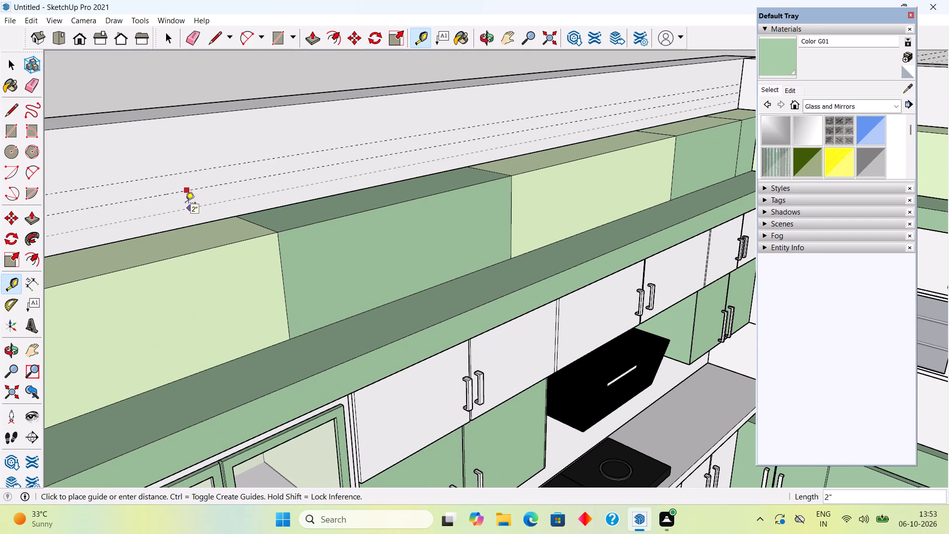
{"action": "type", "text": "2\""}
{"action": "key", "text": "Return"}
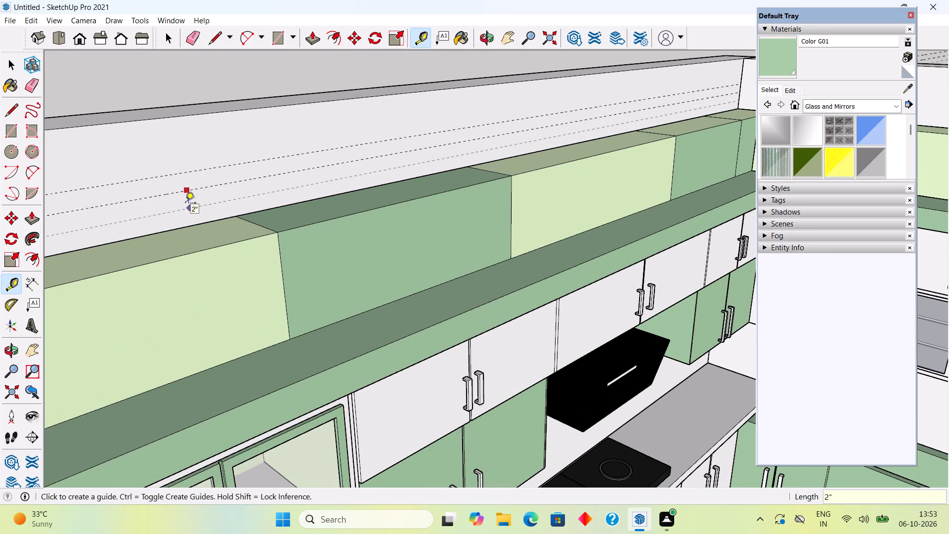
{"action": "left_click", "coordinate": [182, 212]}
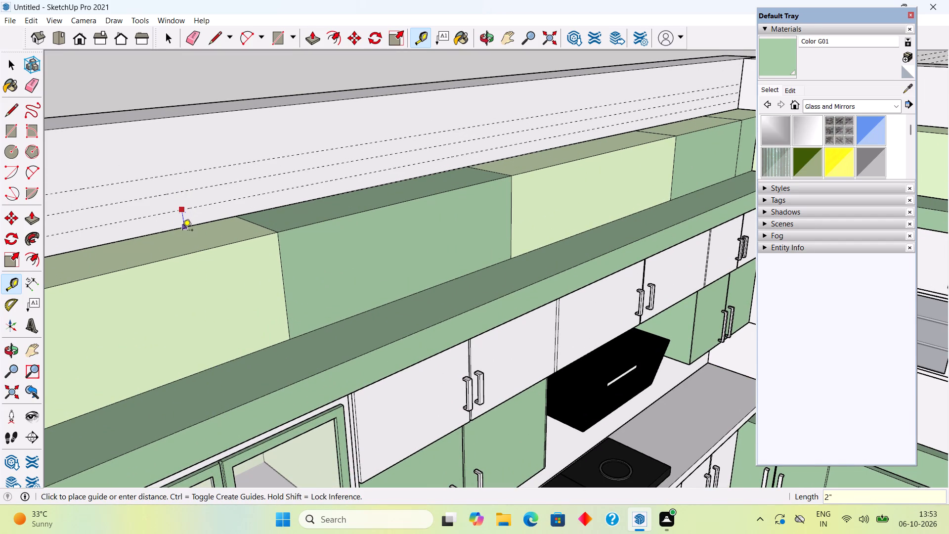
{"action": "left_click", "coordinate": [182, 231]}
{"action": "key", "text": "space"}
Draw a 2" by 14' 3" rectangle along the hob wall between the upper two guides, reaching the room corner.
{"action": "scroll", "coordinate": [182, 231], "scroll_direction": "down", "scroll_amount": 15}
{"action": "middle_click_drag", "start_coordinate": [128, 286], "coordinate": [228, 269], "text": "shift"}
{"action": "scroll", "coordinate": [128, 286], "scroll_direction": "down", "scroll_amount": 1, "text": "shift"}
{"action": "scroll", "coordinate": [318, 328], "scroll_direction": "up", "scroll_amount": 5}
{"action": "middle_click_drag", "start_coordinate": [291, 285], "coordinate": [273, 288]}
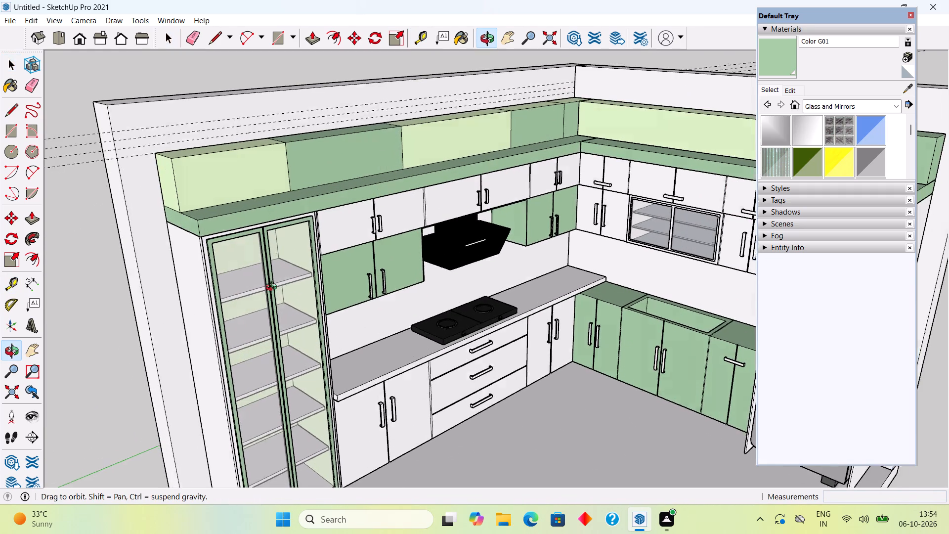
{"action": "middle_click_drag", "start_coordinate": [273, 288], "coordinate": [190, 309]}
{"action": "scroll", "coordinate": [132, 145], "scroll_direction": "up", "scroll_amount": 3}
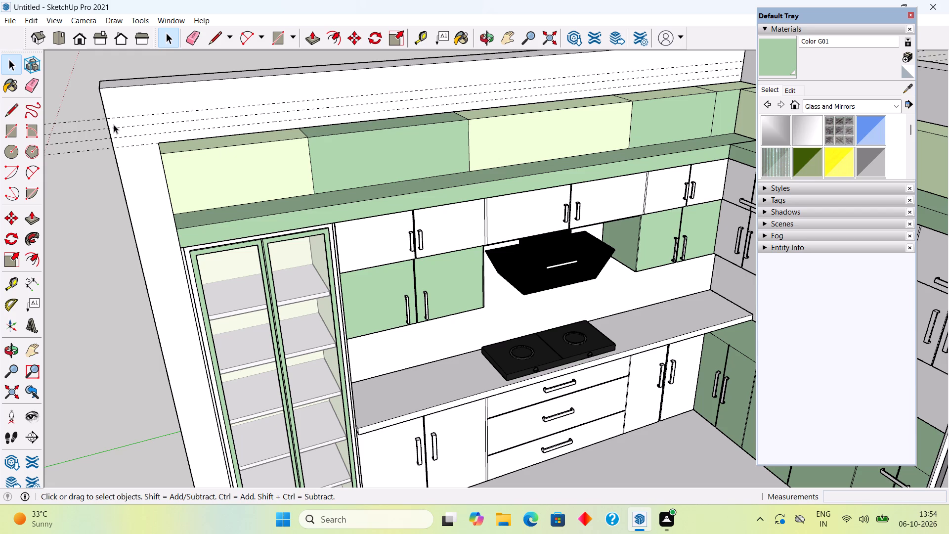
{"action": "key", "text": "p"}
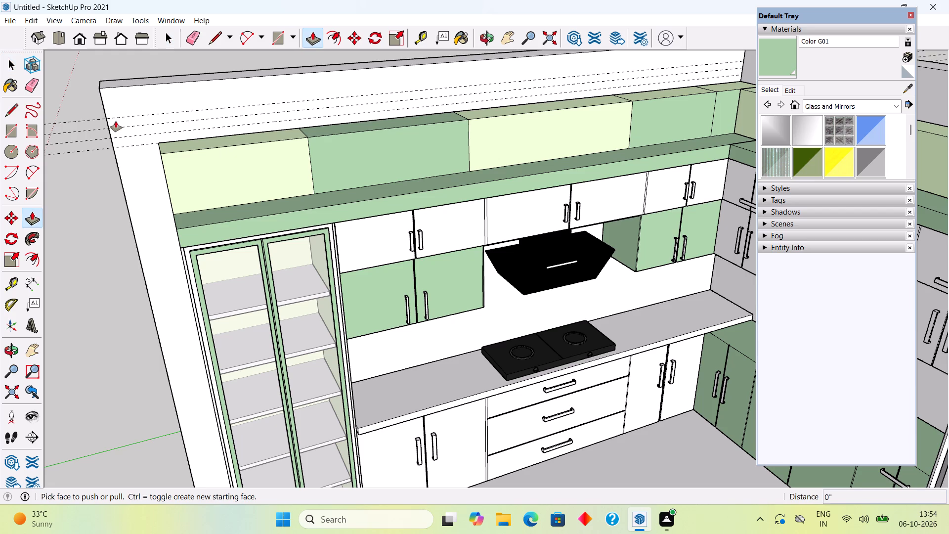
{"action": "key", "text": "r"}
{"action": "left_click", "coordinate": [104, 118]}
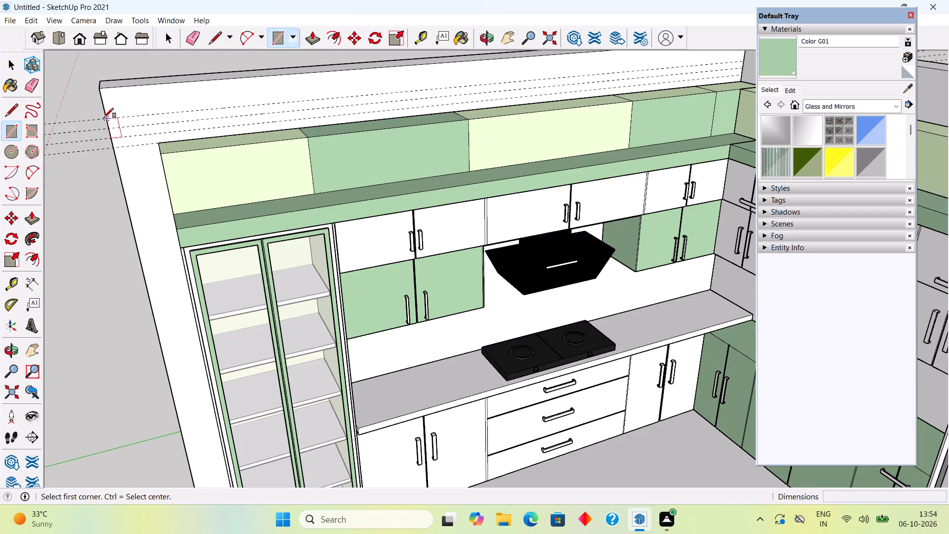
{"action": "scroll", "coordinate": [307, 100], "scroll_direction": "down", "scroll_amount": 10}
{"action": "scroll", "coordinate": [541, 92], "scroll_direction": "up", "scroll_amount": 6}
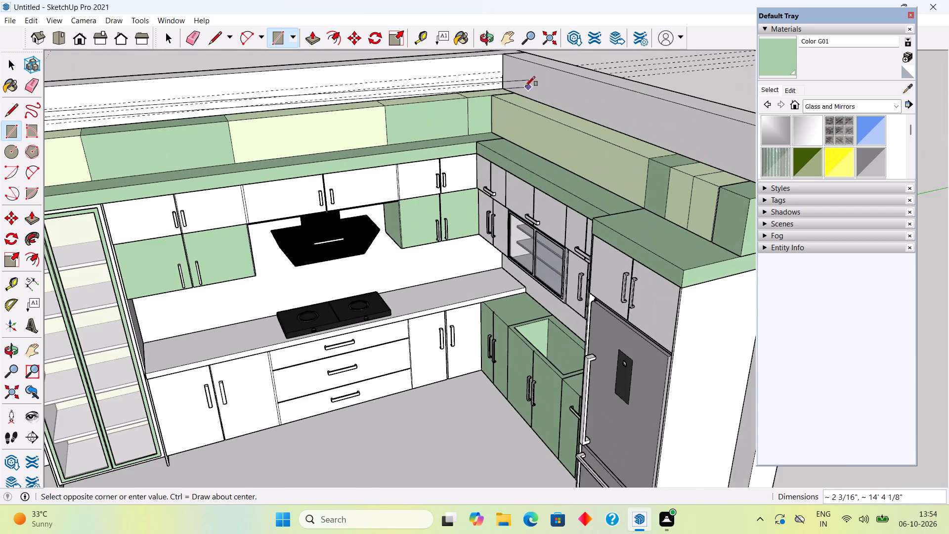
{"action": "scroll", "coordinate": [521, 85], "scroll_direction": "up", "scroll_amount": 5}
{"action": "left_click", "coordinate": [491, 72]}
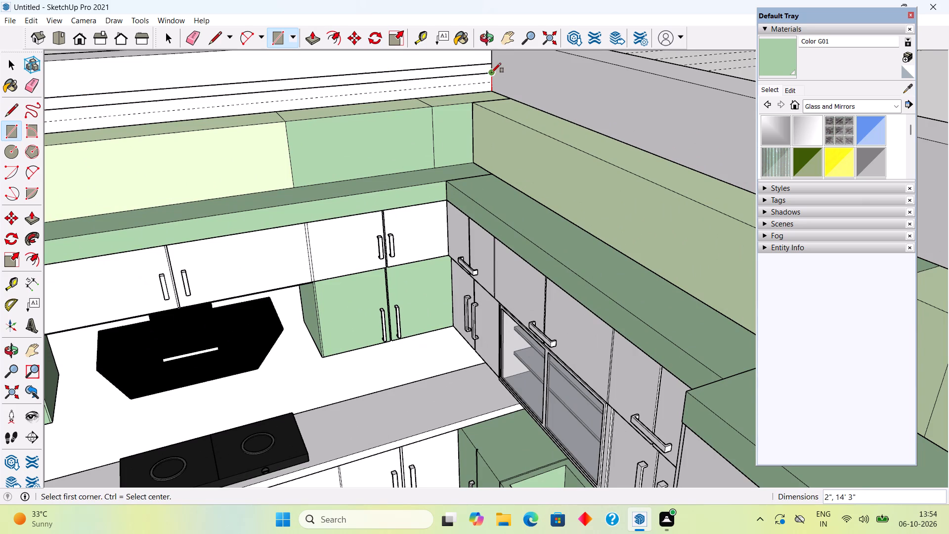
Push/Pull the upper 2" strip above the loft boxes 11' 3" out from the hob wall, covering the room like a ceiling slab.
{"action": "key", "text": "b"}
{"action": "key", "text": "space"}
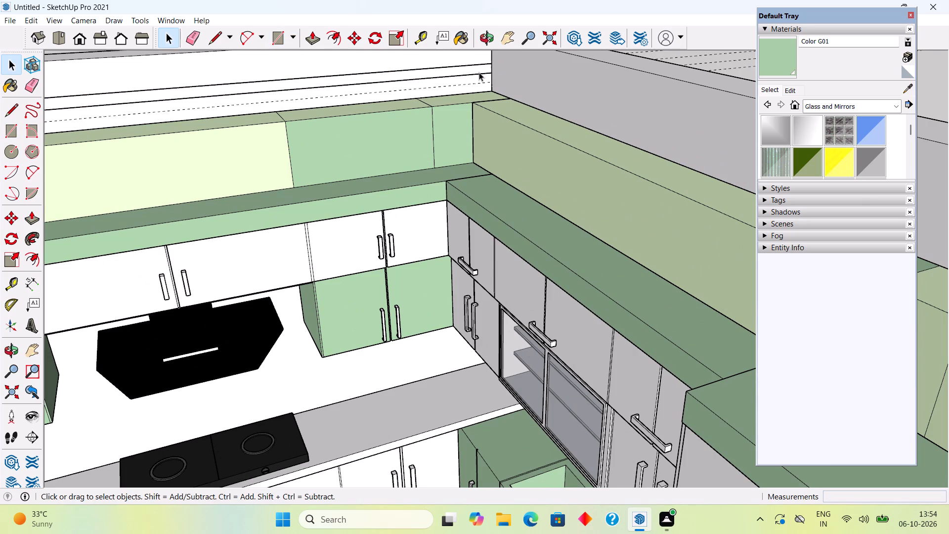
{"action": "left_click", "coordinate": [477, 71]}
{"action": "key", "text": "p"}
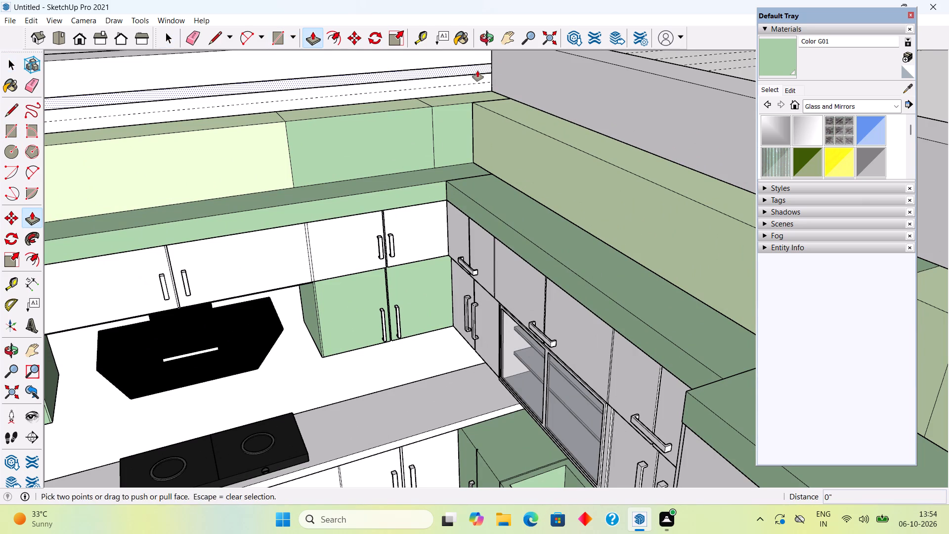
{"action": "left_click", "coordinate": [477, 71]}
{"action": "scroll", "coordinate": [517, 88], "scroll_direction": "down", "scroll_amount": 11}
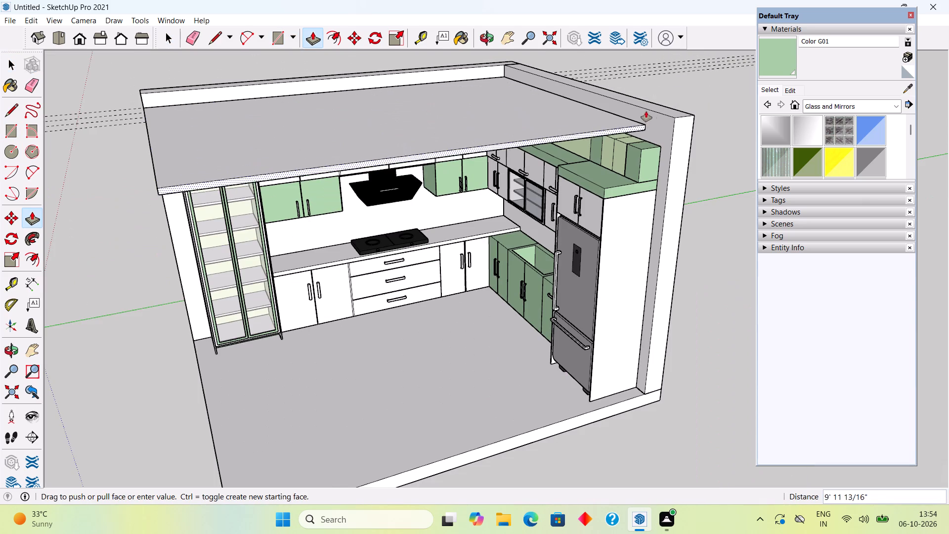
{"action": "left_click", "coordinate": [676, 129]}
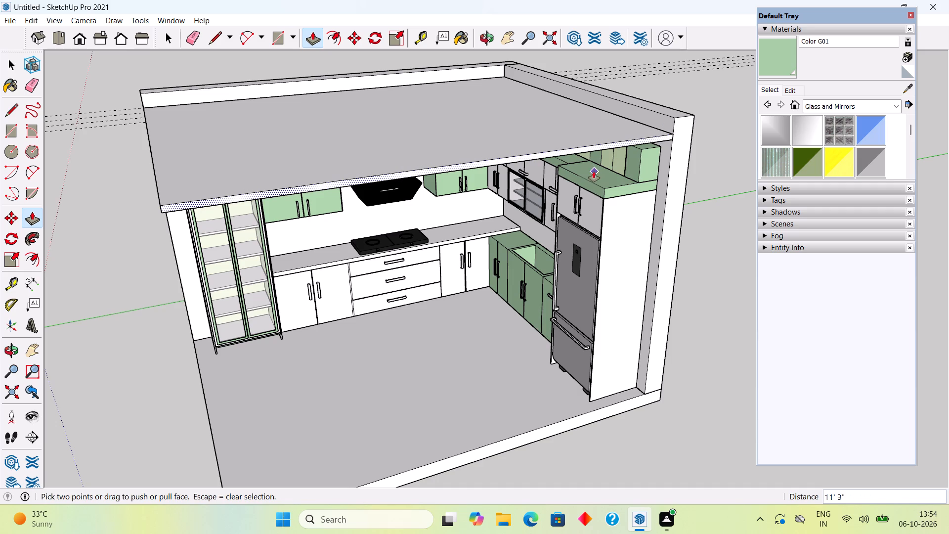
Draw a 2" by 14' 3" rectangle along the hob wall directly below the slab, down to the top of the loft boxes at the corner.
{"action": "middle_click_drag", "start_coordinate": [594, 164], "coordinate": [580, 57]}
{"action": "scroll", "coordinate": [580, 57], "scroll_direction": "down", "scroll_amount": 3}
{"action": "scroll", "coordinate": [352, 132], "scroll_direction": "up", "scroll_amount": 5}
{"action": "scroll", "coordinate": [345, 133], "scroll_direction": "down", "scroll_amount": 10}
{"action": "key", "text": "space"}
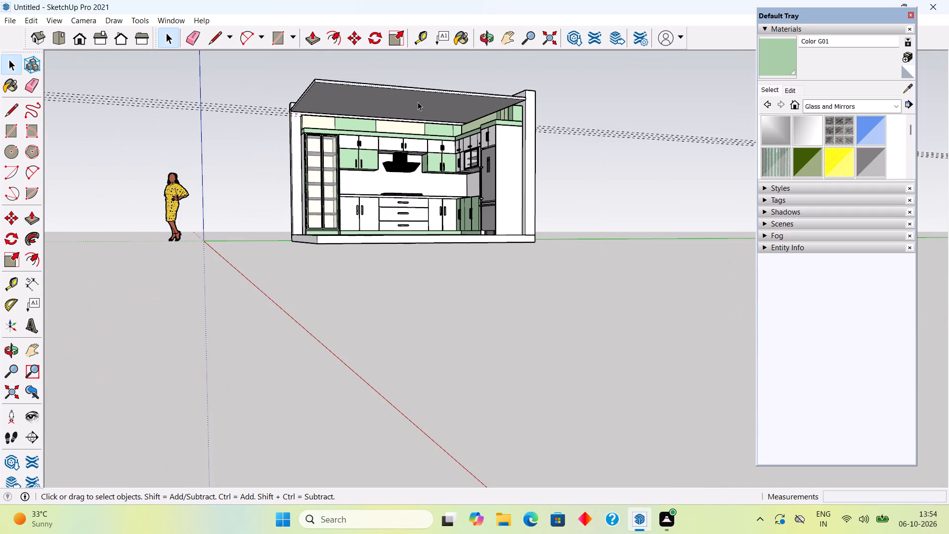
{"action": "scroll", "coordinate": [340, 101], "scroll_direction": "up", "scroll_amount": 13}
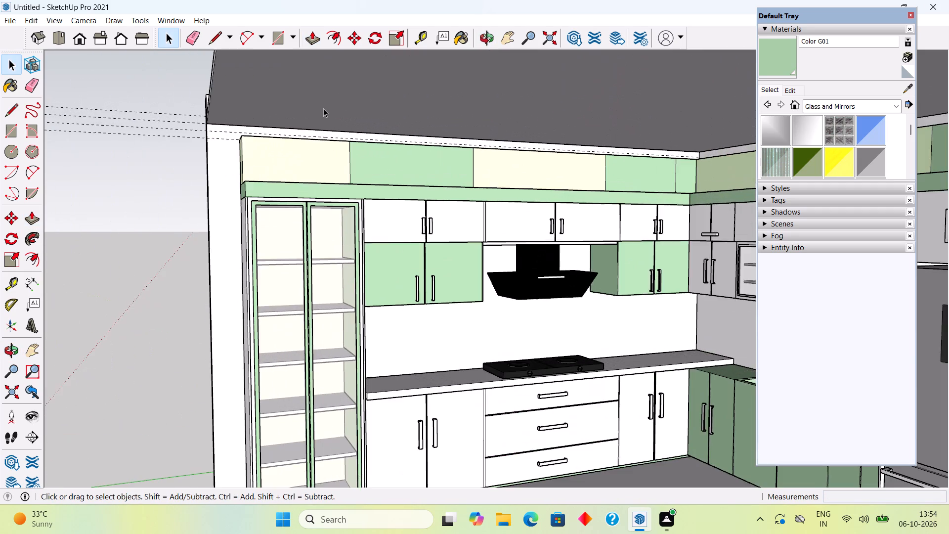
{"action": "scroll", "coordinate": [320, 117], "scroll_direction": "up", "scroll_amount": 1}
{"action": "middle_click_drag", "start_coordinate": [289, 191], "coordinate": [287, 228]}
{"action": "scroll", "coordinate": [204, 159], "scroll_direction": "up", "scroll_amount": 6}
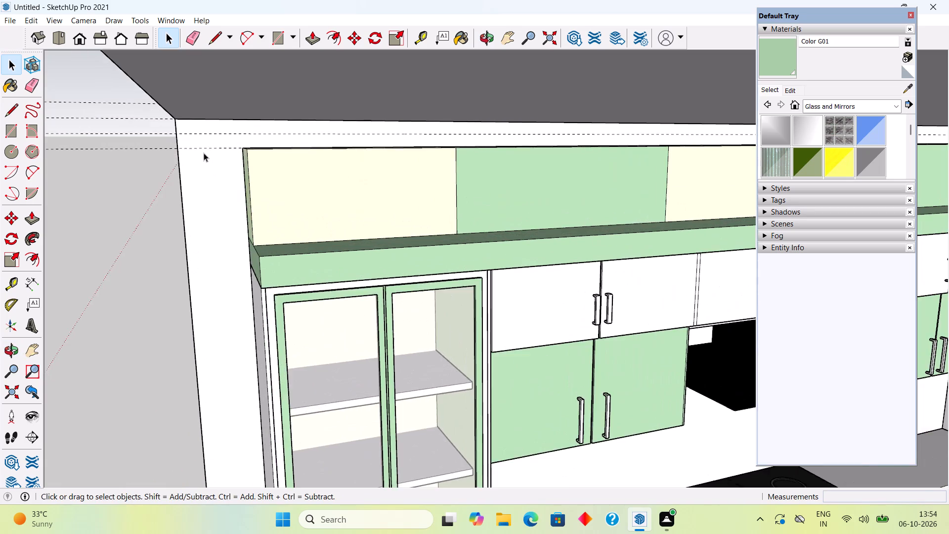
{"action": "scroll", "coordinate": [209, 148], "scroll_direction": "up", "scroll_amount": 3}
{"action": "key", "text": "r"}
{"action": "key", "text": "r"}
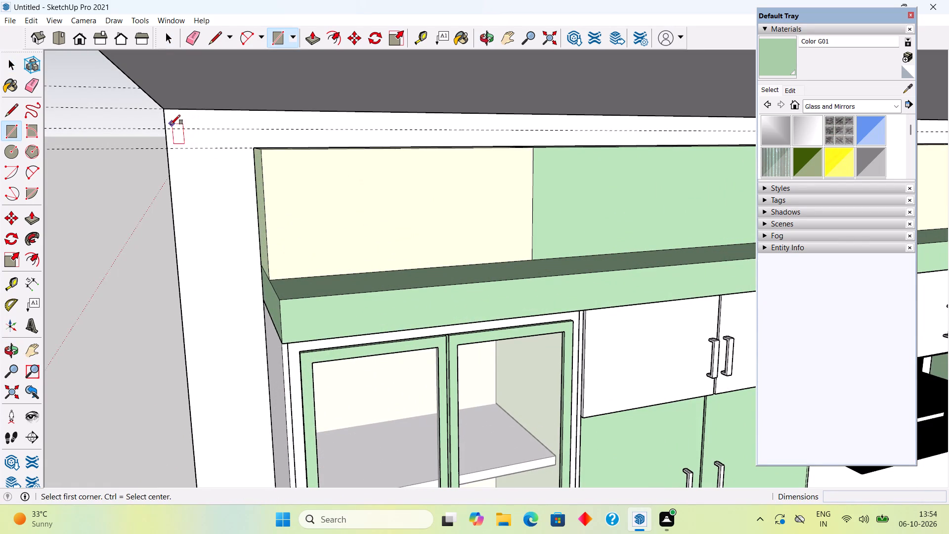
{"action": "left_click", "coordinate": [166, 127]}
{"action": "scroll", "coordinate": [573, 129], "scroll_direction": "up", "scroll_amount": 5}
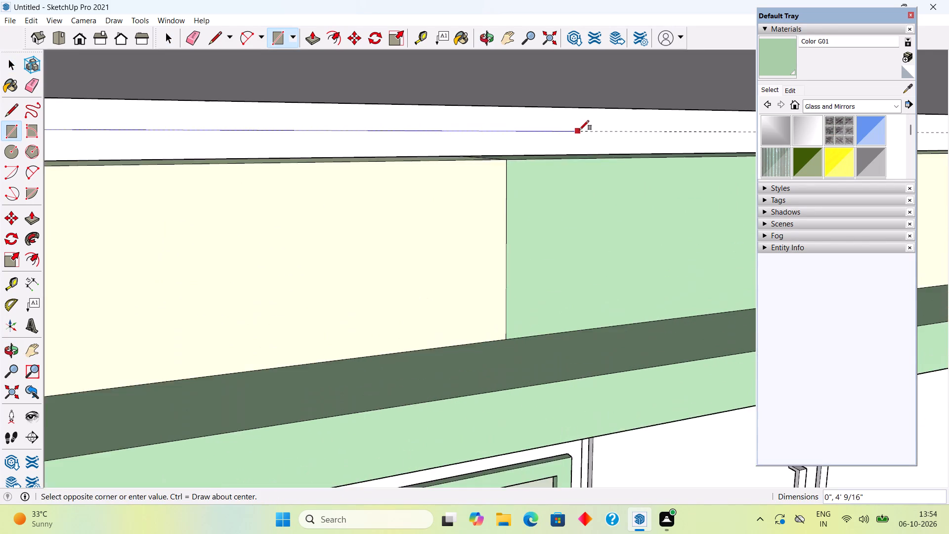
{"action": "scroll", "coordinate": [582, 135], "scroll_direction": "up", "scroll_amount": 5}
{"action": "middle_click_drag", "start_coordinate": [582, 136], "coordinate": [516, 152]}
{"action": "scroll", "coordinate": [516, 152], "scroll_direction": "down", "scroll_amount": 9}
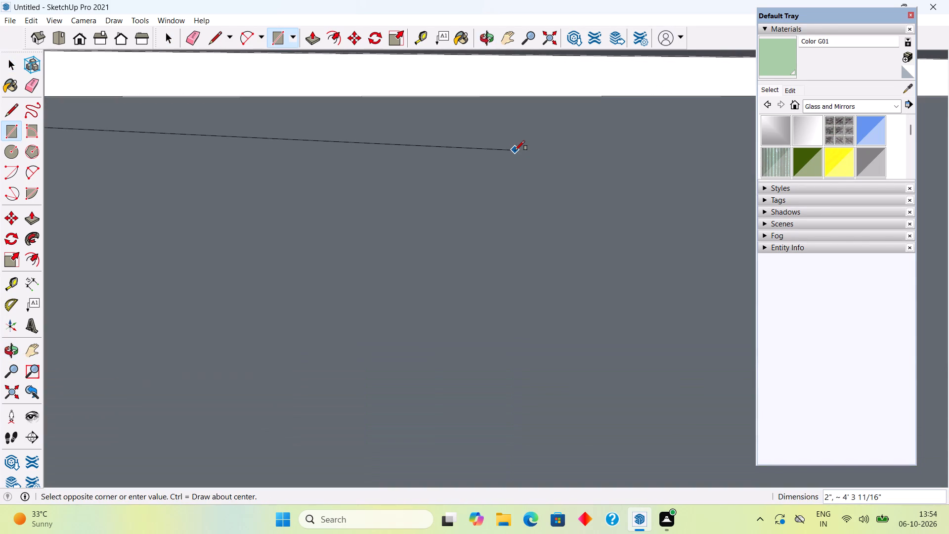
{"action": "scroll", "coordinate": [491, 247], "scroll_direction": "down", "scroll_amount": 3}
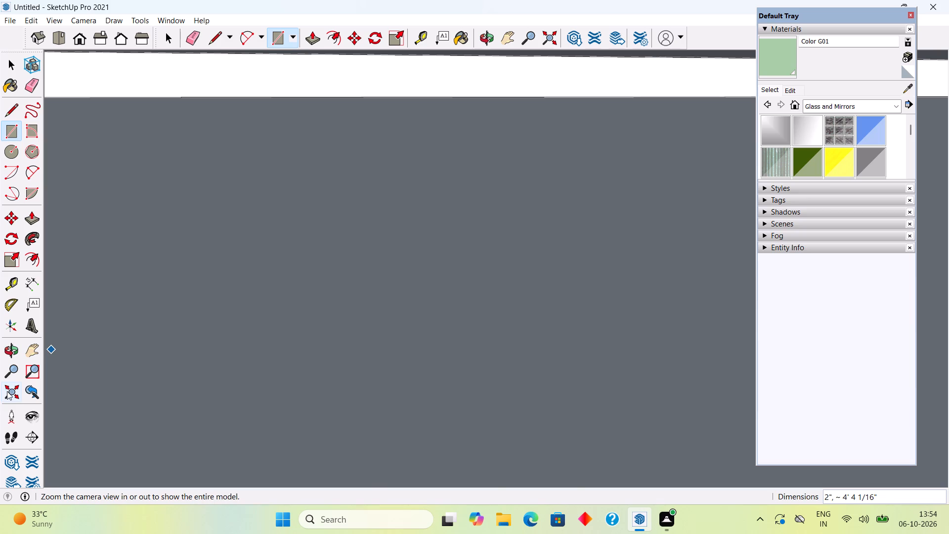
{"action": "left_click", "coordinate": [12, 395]}
{"action": "scroll", "coordinate": [649, 124], "scroll_direction": "up", "scroll_amount": 4}
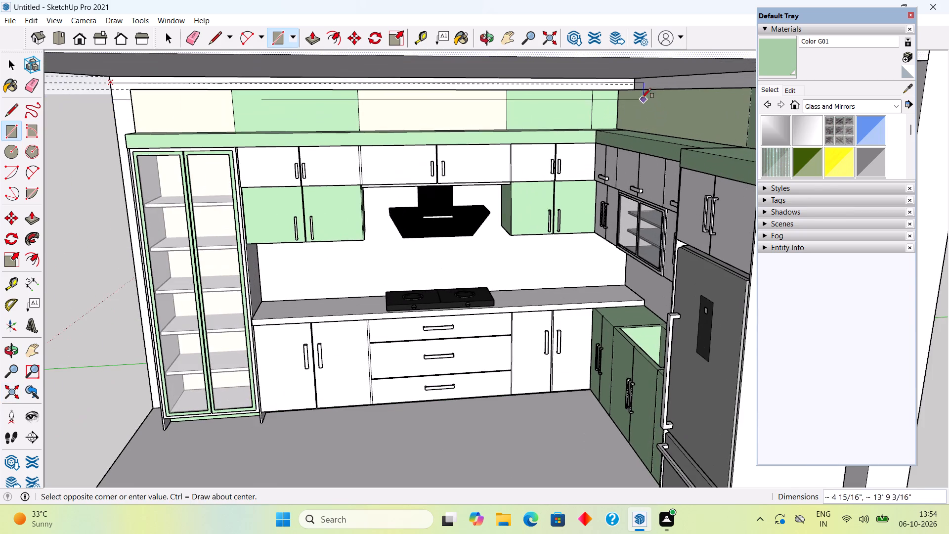
{"action": "scroll", "coordinate": [638, 81], "scroll_direction": "up", "scroll_amount": 3}
{"action": "left_click", "coordinate": [638, 85]}
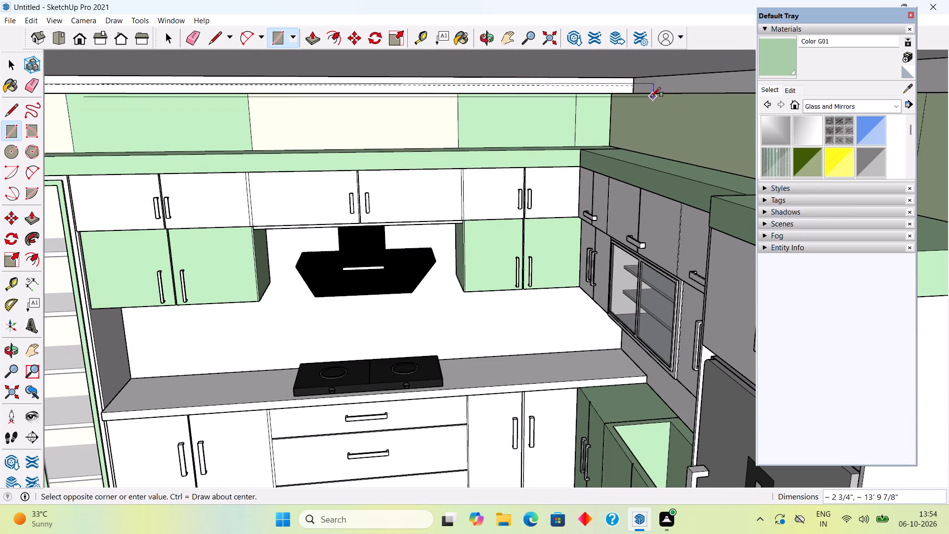
{"action": "scroll", "coordinate": [628, 79], "scroll_direction": "up", "scroll_amount": 15}
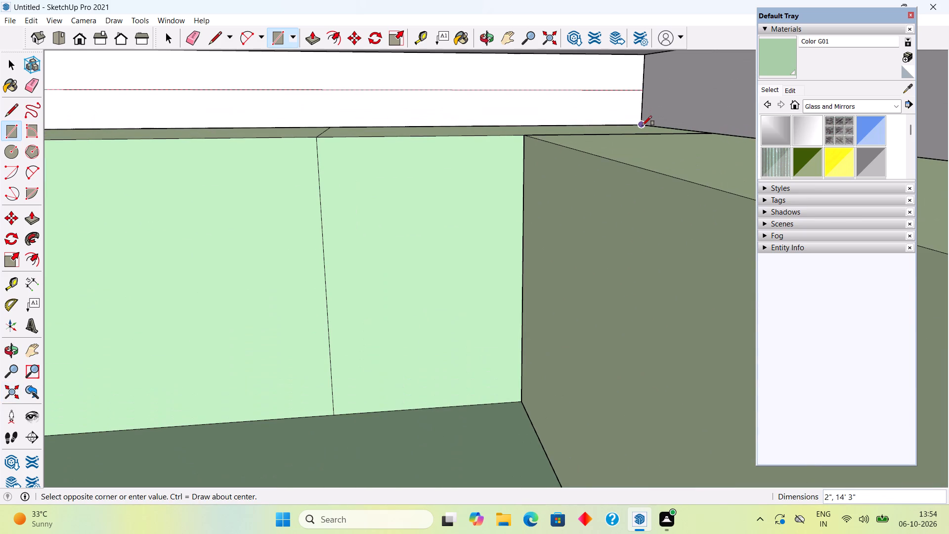
{"action": "left_click", "coordinate": [642, 126]}
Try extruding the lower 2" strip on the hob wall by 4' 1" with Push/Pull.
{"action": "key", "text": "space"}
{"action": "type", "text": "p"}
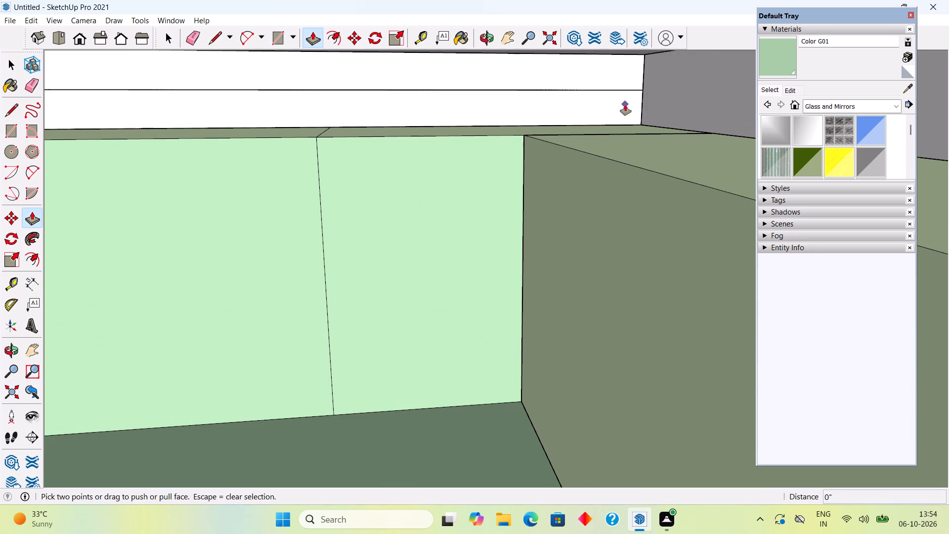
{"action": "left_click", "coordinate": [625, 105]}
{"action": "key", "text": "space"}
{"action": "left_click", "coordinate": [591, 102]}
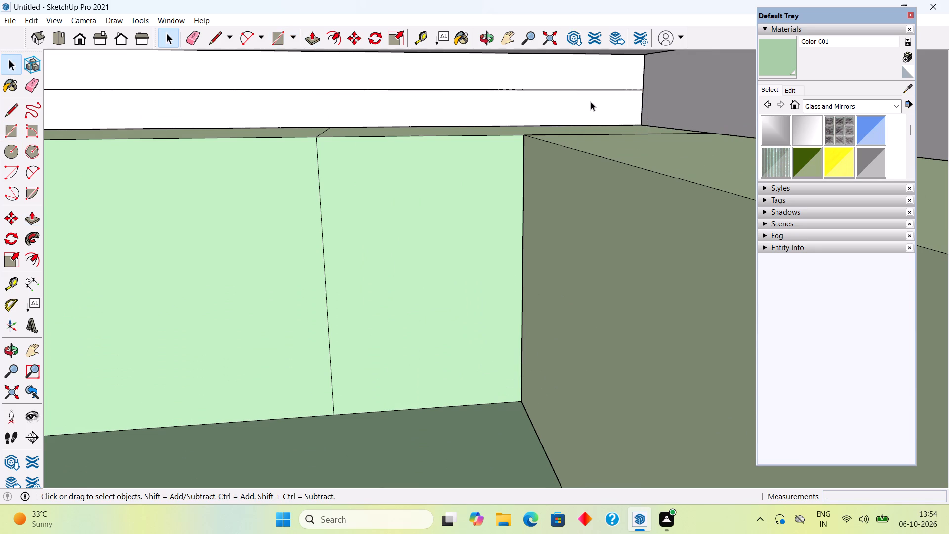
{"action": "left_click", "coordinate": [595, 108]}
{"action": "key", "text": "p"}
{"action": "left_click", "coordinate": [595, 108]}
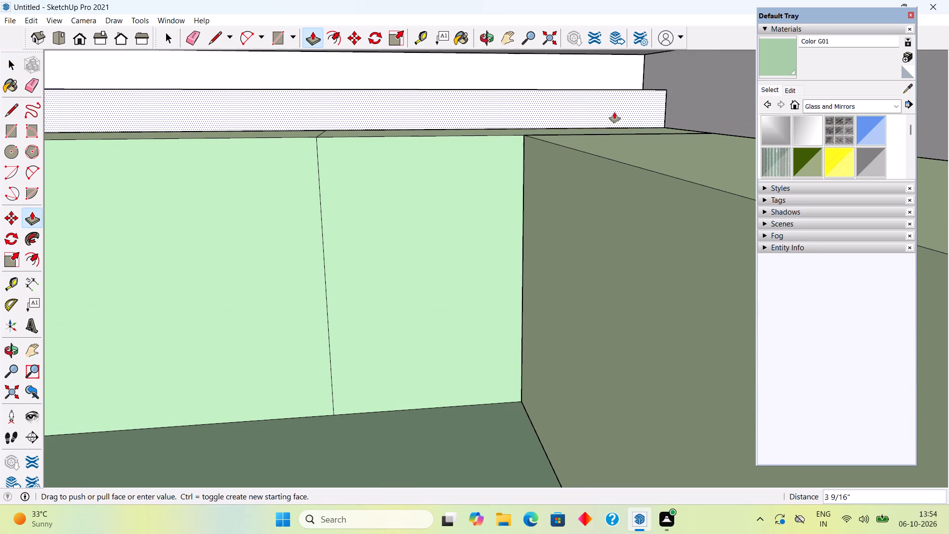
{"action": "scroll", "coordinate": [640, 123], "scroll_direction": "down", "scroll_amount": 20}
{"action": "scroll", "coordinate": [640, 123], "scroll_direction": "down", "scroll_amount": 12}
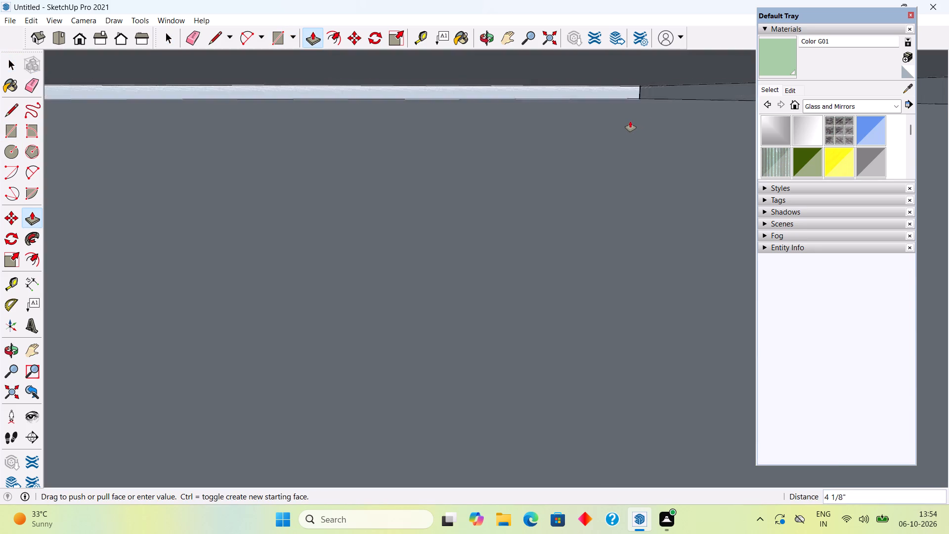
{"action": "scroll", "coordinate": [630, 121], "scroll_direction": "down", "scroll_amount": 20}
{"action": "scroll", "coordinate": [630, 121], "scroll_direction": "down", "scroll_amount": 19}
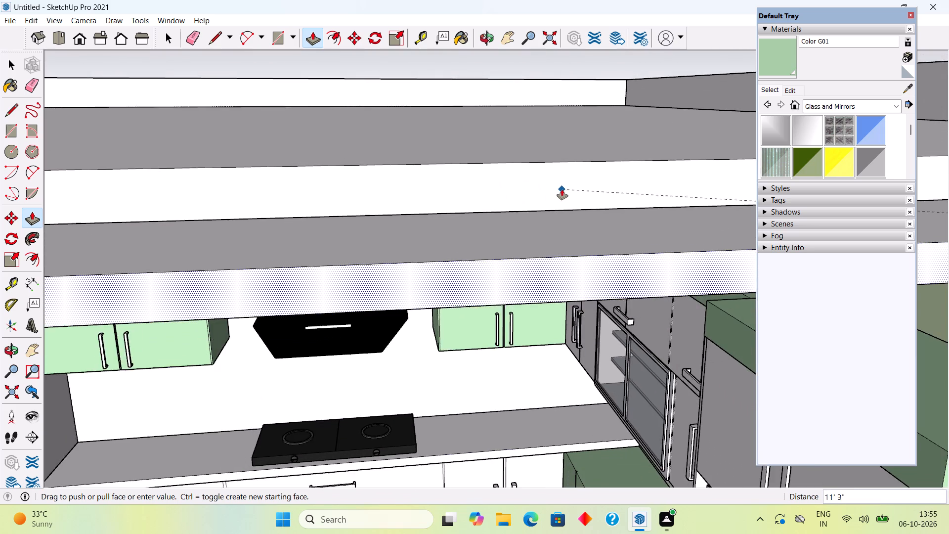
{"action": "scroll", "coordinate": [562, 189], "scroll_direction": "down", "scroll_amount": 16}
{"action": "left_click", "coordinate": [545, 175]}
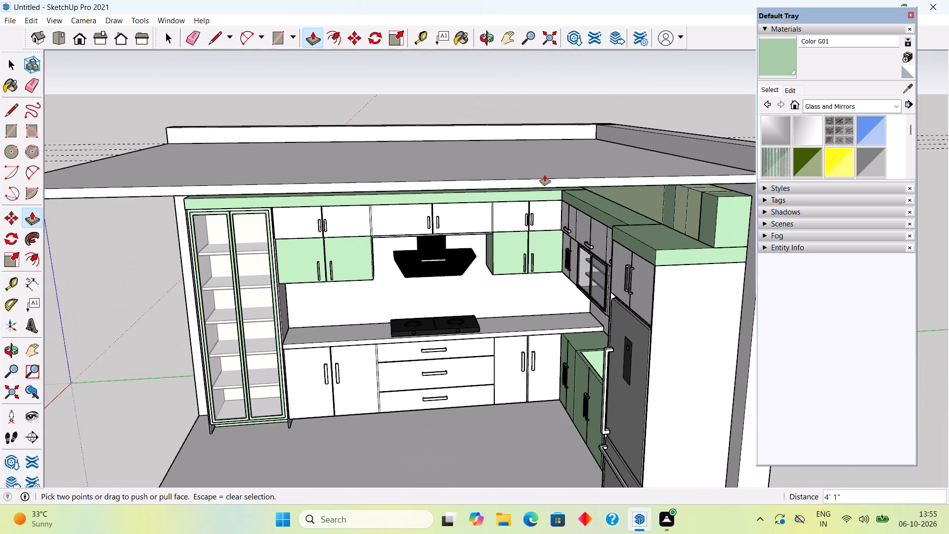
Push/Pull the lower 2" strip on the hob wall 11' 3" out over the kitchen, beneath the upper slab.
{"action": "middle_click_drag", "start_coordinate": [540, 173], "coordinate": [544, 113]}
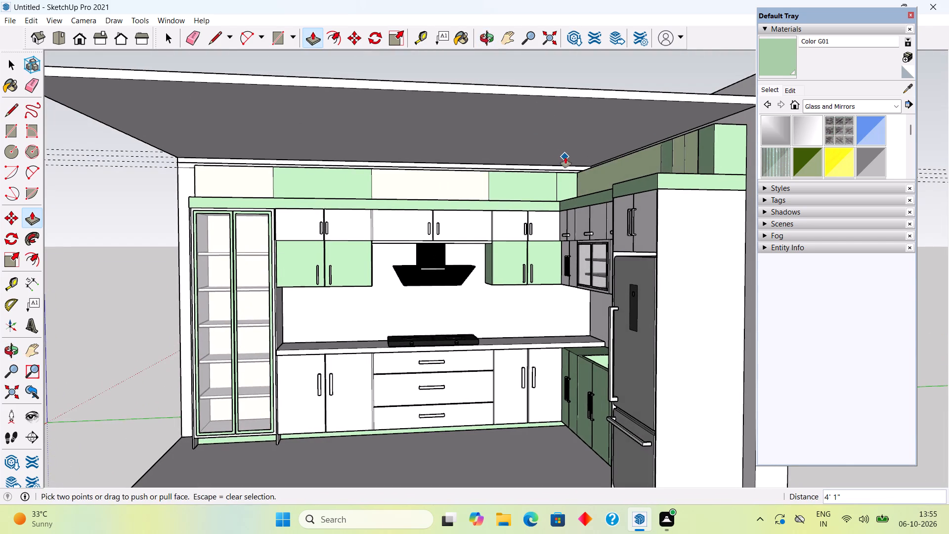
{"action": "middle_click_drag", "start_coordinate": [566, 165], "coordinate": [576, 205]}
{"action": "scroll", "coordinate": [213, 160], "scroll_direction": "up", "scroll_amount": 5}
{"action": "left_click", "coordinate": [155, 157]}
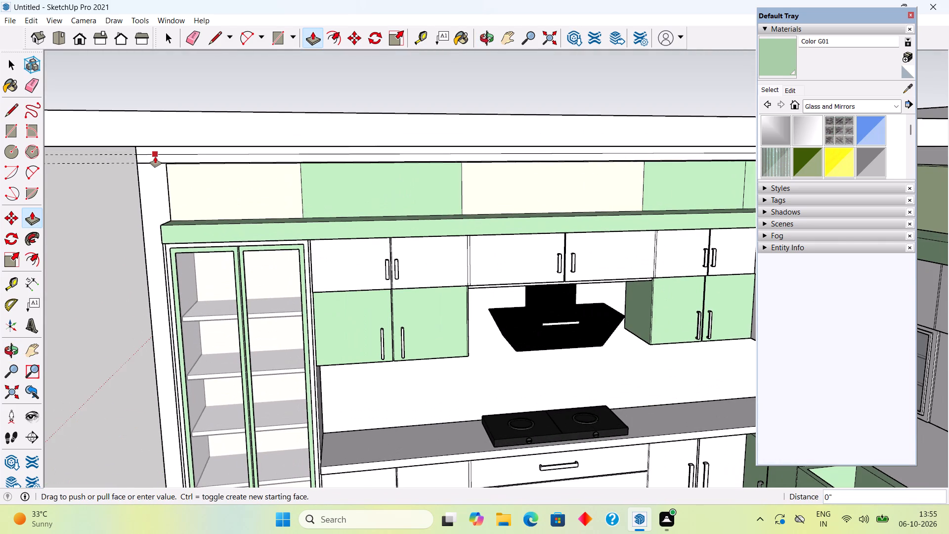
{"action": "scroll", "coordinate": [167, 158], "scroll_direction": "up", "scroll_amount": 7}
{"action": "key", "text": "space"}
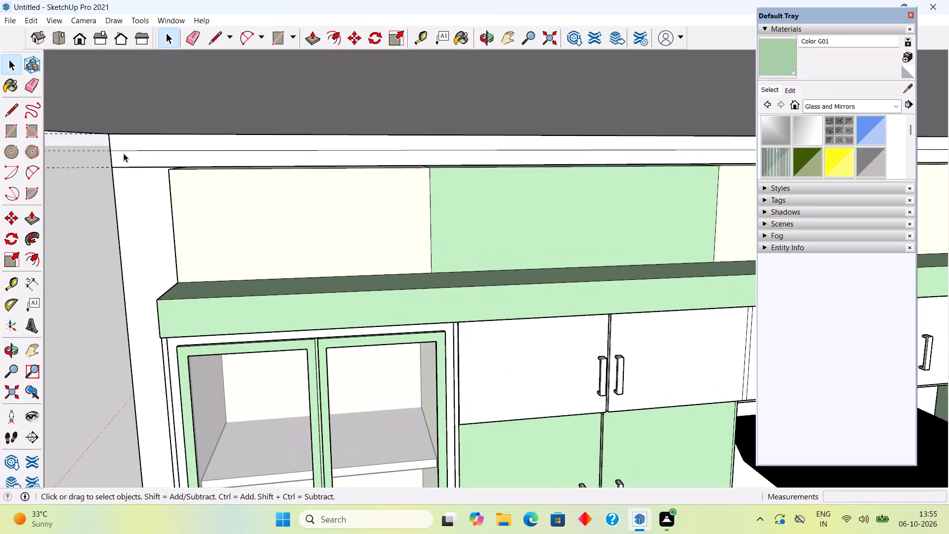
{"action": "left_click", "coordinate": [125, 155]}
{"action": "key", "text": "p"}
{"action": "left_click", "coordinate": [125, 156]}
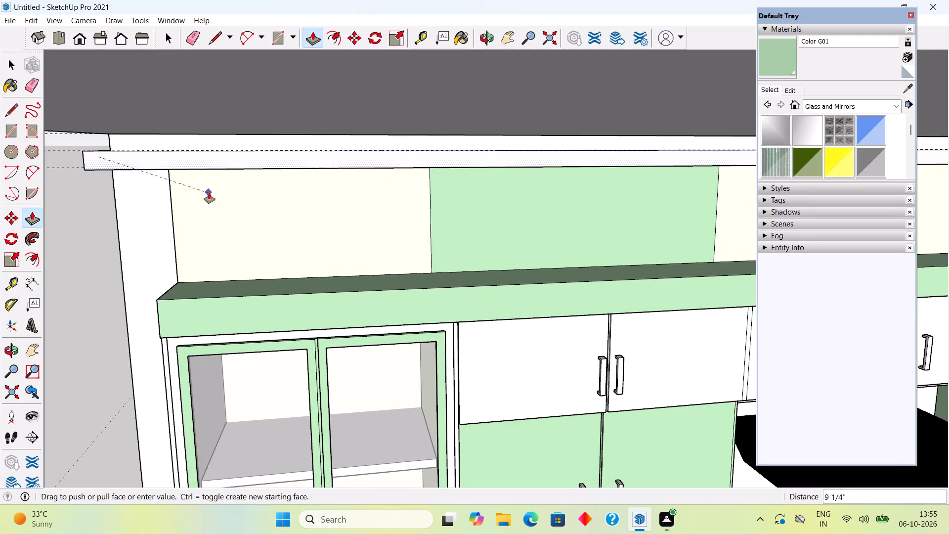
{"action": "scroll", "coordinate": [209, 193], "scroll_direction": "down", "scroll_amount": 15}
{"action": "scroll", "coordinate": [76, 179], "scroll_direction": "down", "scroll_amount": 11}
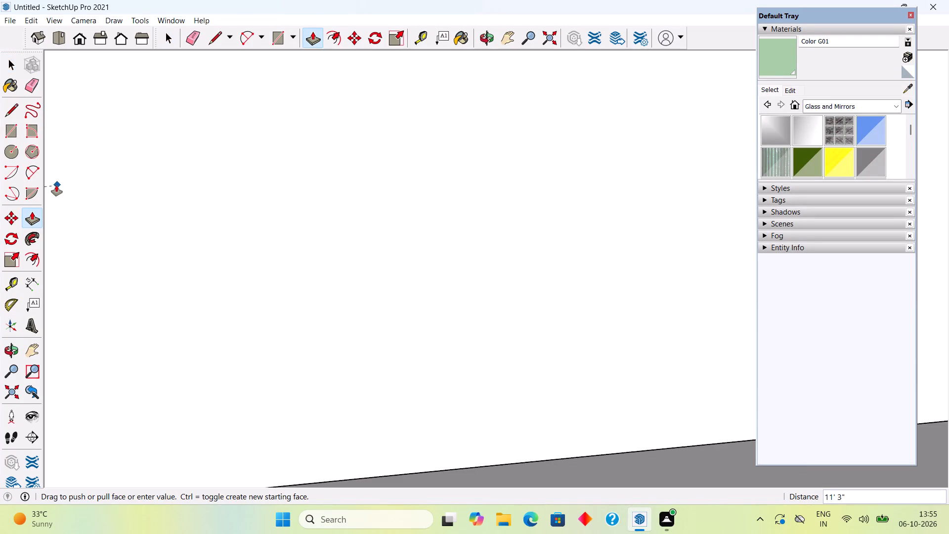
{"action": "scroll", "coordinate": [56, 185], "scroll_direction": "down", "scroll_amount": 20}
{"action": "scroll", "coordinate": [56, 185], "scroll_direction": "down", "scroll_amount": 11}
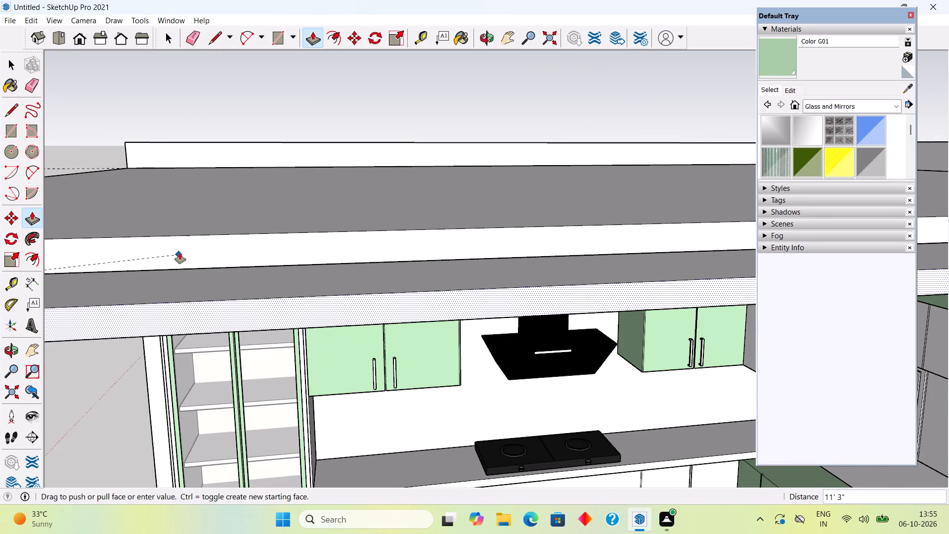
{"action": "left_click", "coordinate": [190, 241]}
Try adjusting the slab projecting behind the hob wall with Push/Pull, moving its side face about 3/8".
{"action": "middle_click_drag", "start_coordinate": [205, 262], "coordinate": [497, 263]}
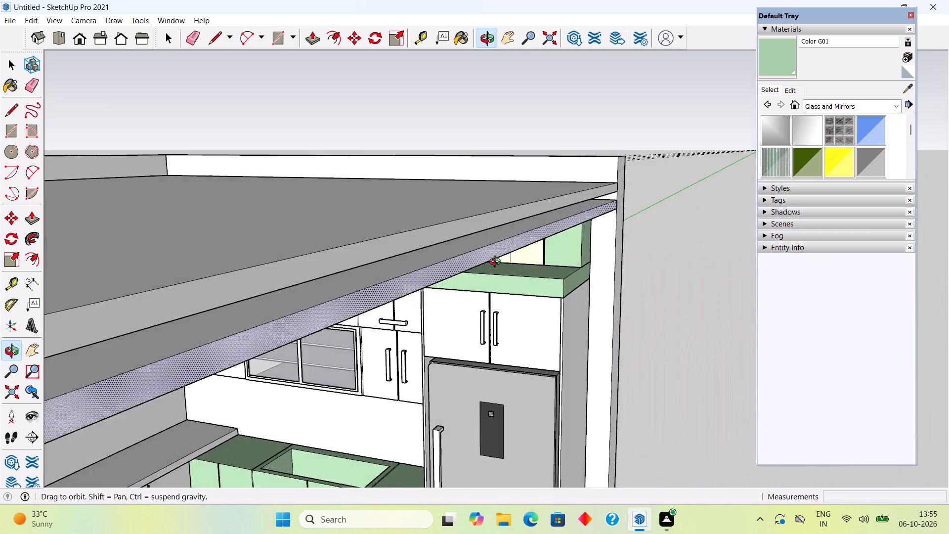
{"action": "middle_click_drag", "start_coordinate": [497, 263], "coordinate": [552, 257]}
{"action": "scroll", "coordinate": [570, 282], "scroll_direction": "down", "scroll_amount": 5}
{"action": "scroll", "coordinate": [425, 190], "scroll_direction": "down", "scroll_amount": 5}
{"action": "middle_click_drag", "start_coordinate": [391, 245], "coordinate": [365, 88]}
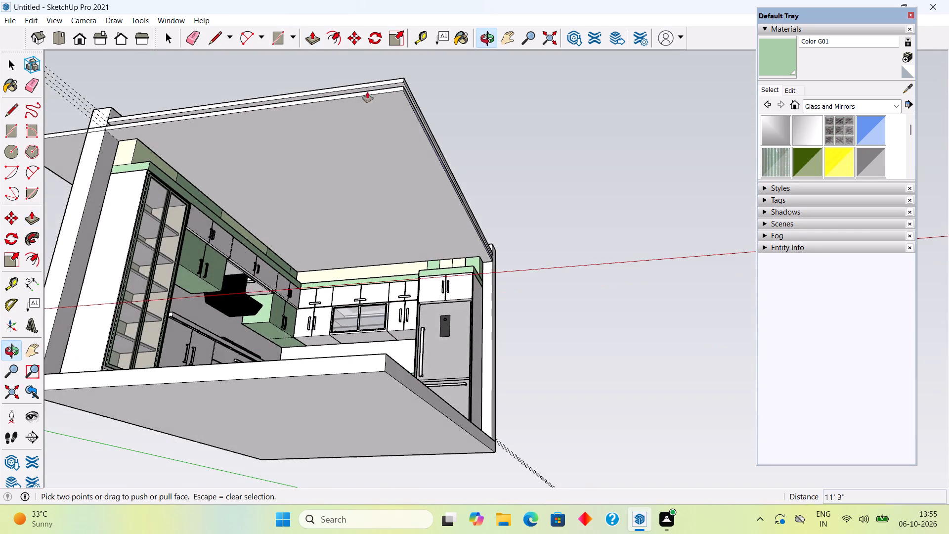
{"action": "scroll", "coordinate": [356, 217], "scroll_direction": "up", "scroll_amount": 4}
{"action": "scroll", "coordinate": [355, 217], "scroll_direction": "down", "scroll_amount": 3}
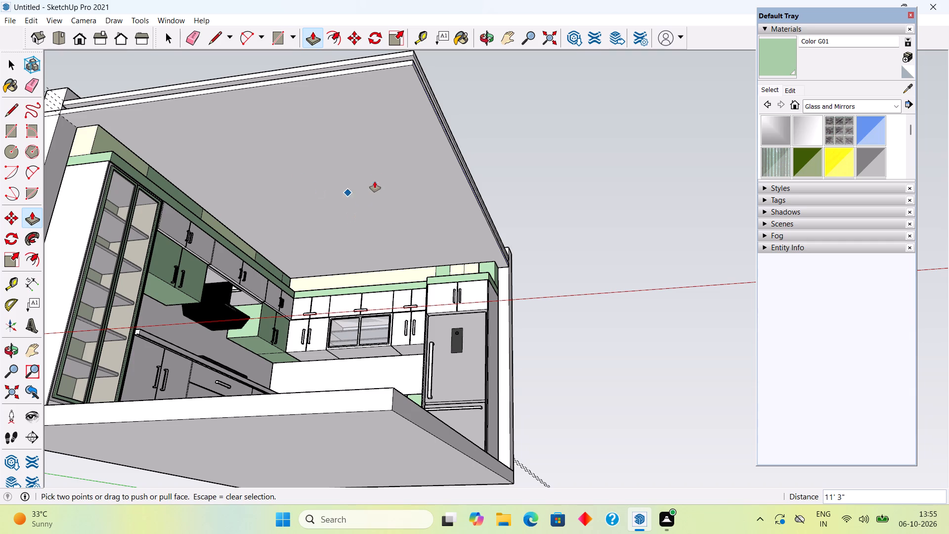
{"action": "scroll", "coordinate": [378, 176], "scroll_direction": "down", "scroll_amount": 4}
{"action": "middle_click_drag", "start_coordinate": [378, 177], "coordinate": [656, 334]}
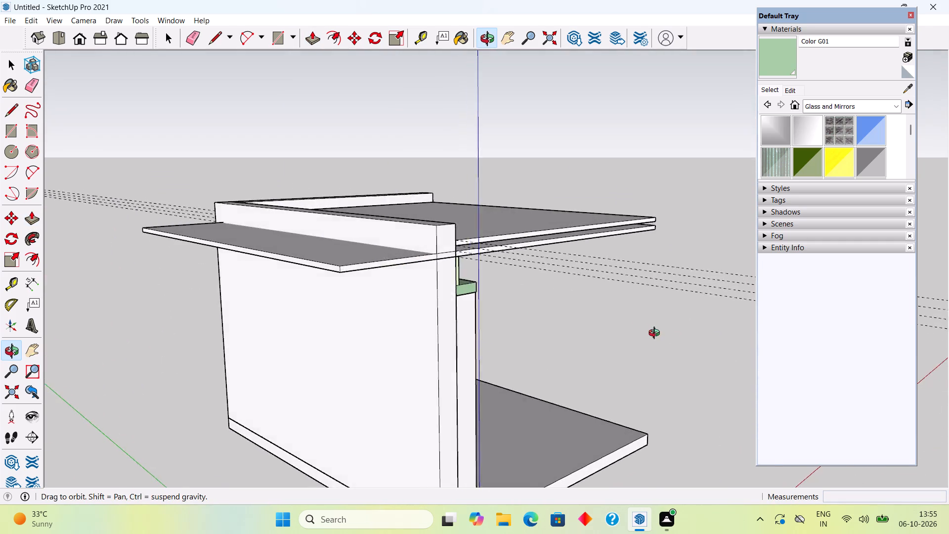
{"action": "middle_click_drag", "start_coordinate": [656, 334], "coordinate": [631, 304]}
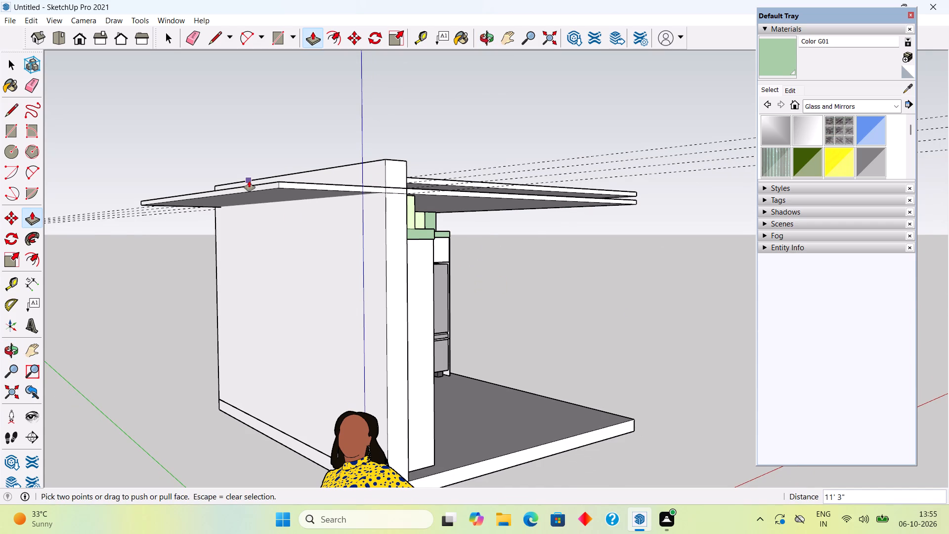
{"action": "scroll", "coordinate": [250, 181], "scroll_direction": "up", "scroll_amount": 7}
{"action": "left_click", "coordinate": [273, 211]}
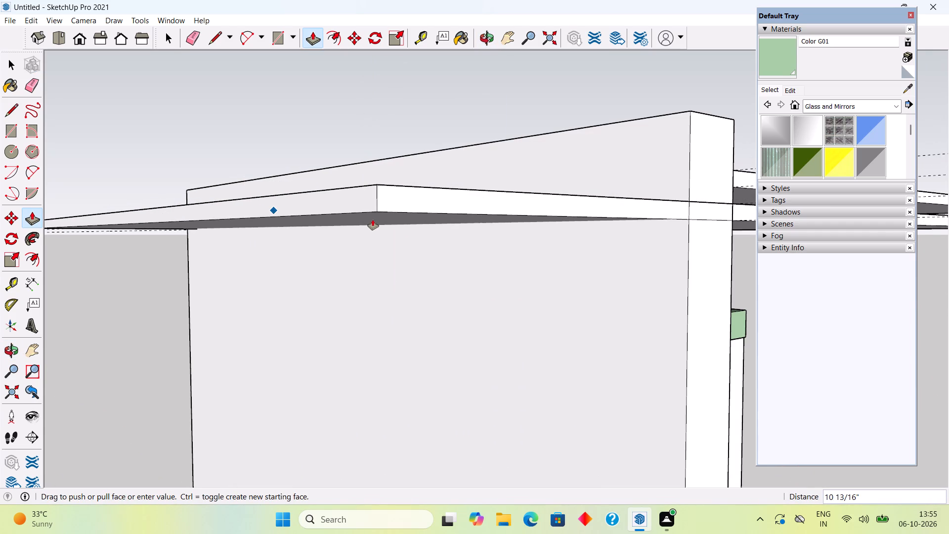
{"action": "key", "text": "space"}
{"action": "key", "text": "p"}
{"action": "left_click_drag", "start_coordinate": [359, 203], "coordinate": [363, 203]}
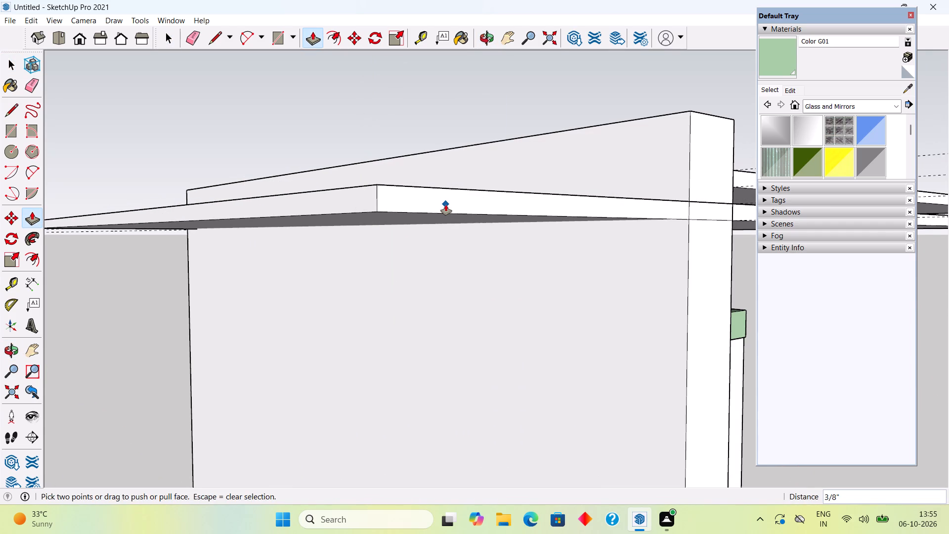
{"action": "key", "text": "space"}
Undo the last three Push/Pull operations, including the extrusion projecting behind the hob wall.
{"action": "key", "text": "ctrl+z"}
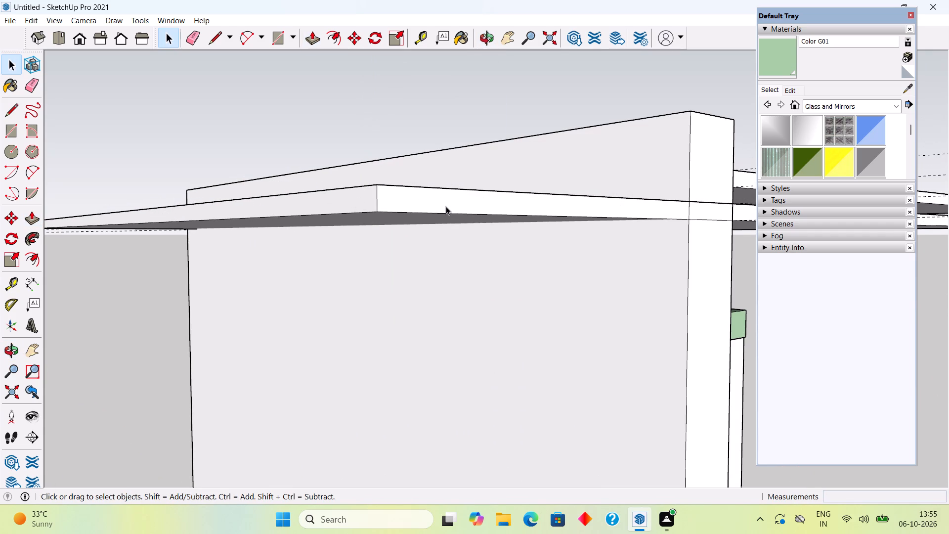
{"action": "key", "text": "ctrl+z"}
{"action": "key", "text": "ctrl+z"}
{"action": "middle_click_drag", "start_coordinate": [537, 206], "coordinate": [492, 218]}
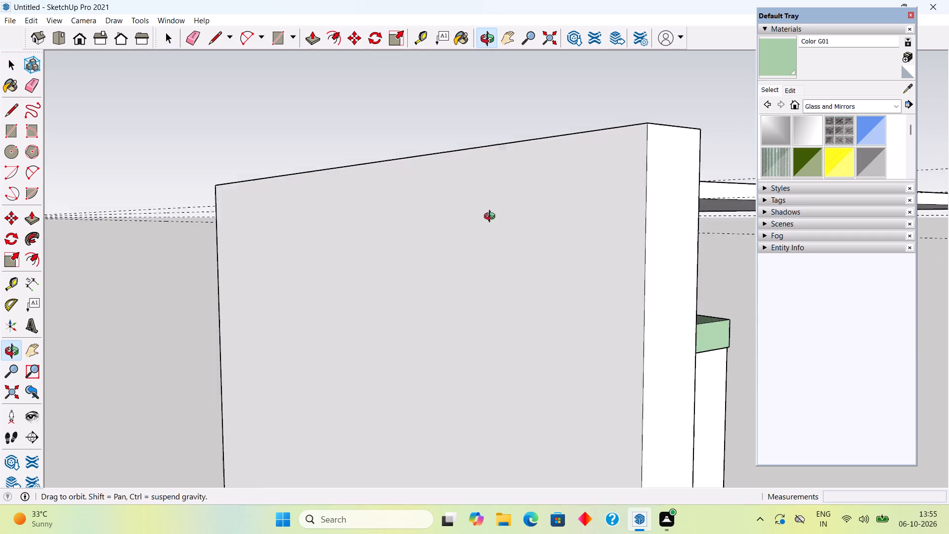
Push/Pull the lower 2" strip on the hob wall 11' 3" out over the kitchen, beneath the upper slab.
{"action": "middle_click_drag", "start_coordinate": [492, 218], "coordinate": [170, 189]}
{"action": "left_click", "coordinate": [174, 206]}
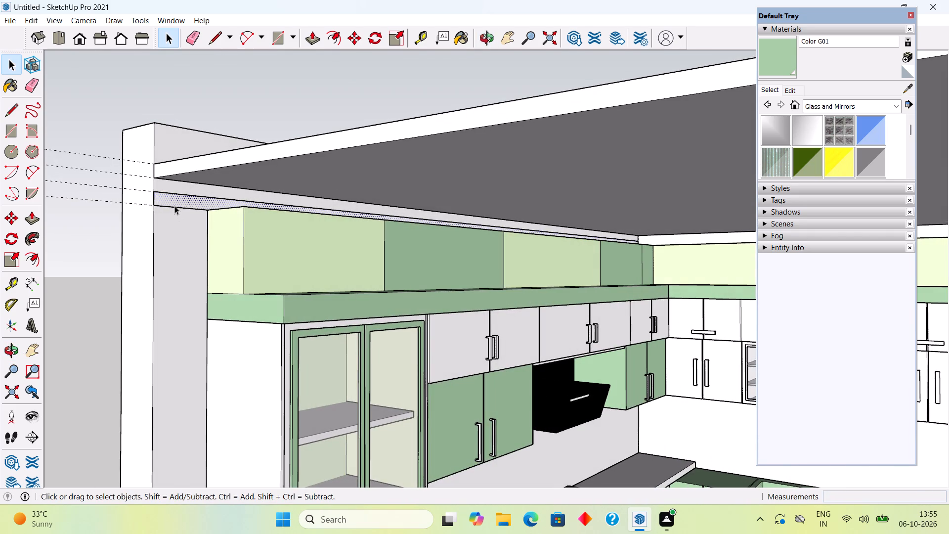
{"action": "key", "text": "p"}
{"action": "left_click", "coordinate": [173, 199]}
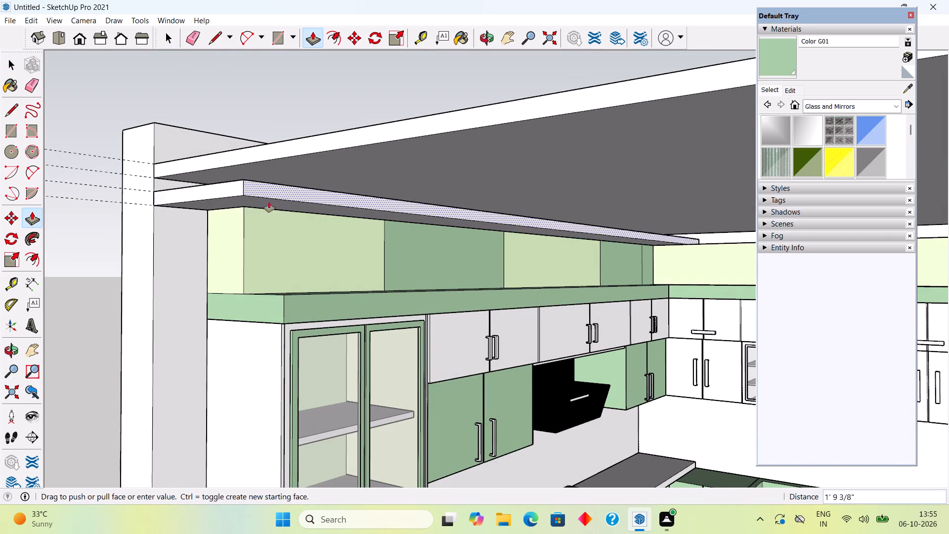
{"action": "scroll", "coordinate": [294, 202], "scroll_direction": "down", "scroll_amount": 4}
{"action": "scroll", "coordinate": [504, 164], "scroll_direction": "down", "scroll_amount": 9}
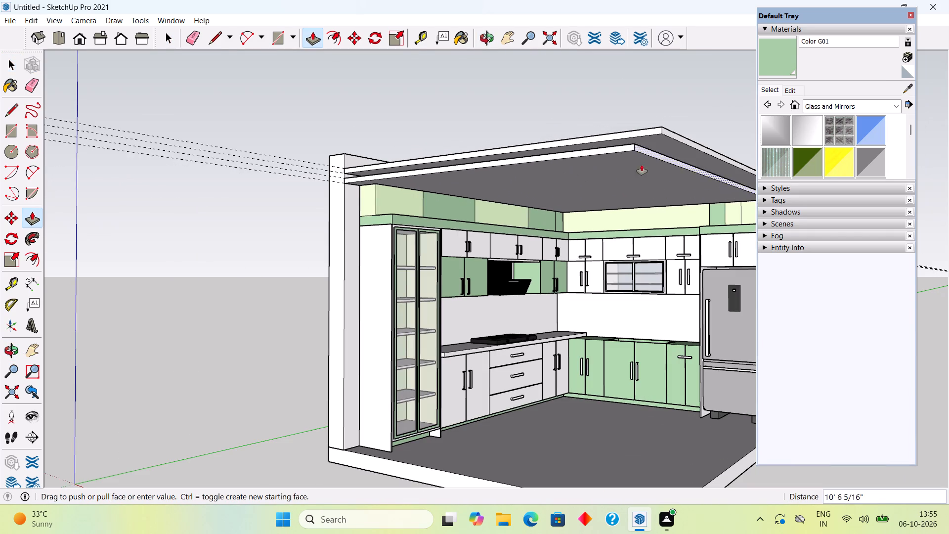
{"action": "left_click", "coordinate": [671, 131]}
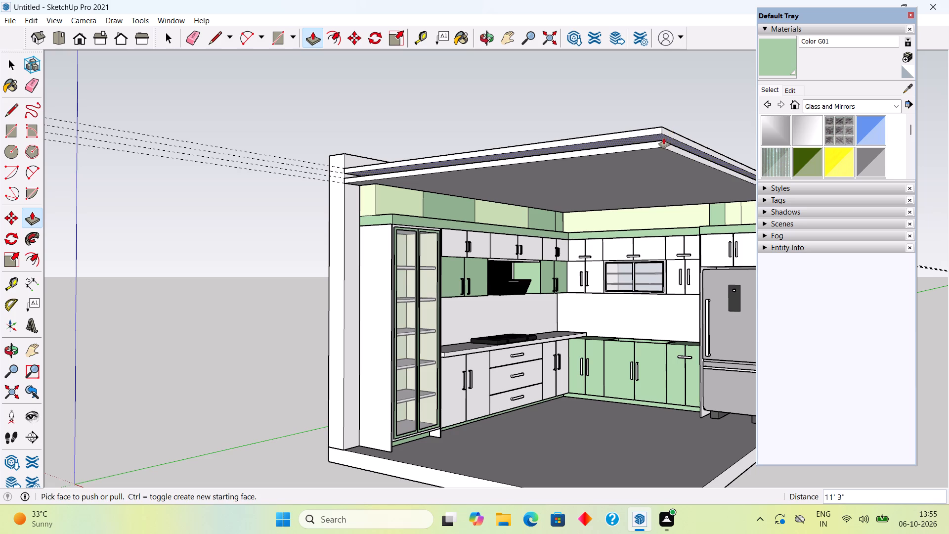
Make the lower ceiling slab and the upper ceiling slab into two separate groups.
{"action": "key", "text": "space"}
{"action": "triple_click", "coordinate": [654, 146]}
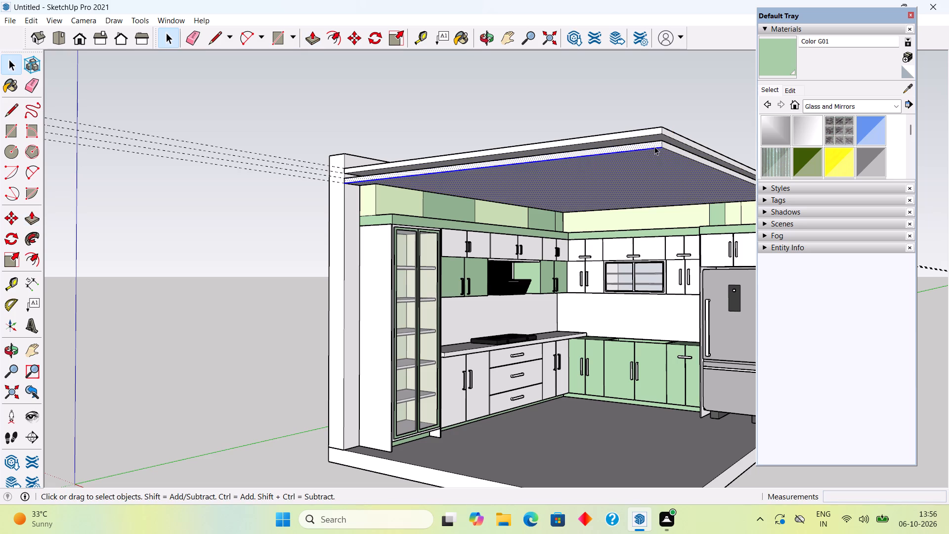
{"action": "right_click", "coordinate": [654, 146]}
{"action": "left_click", "coordinate": [672, 251]}
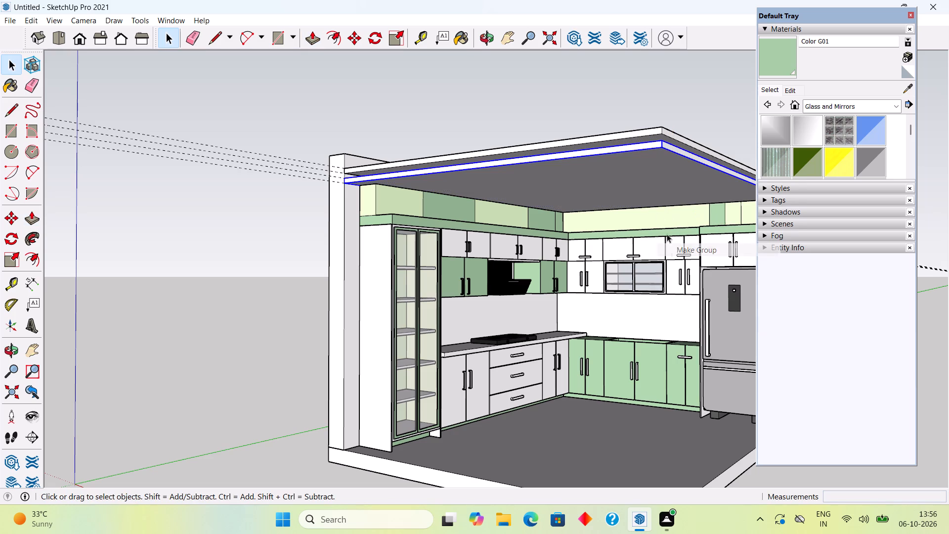
{"action": "triple_click", "coordinate": [607, 141]}
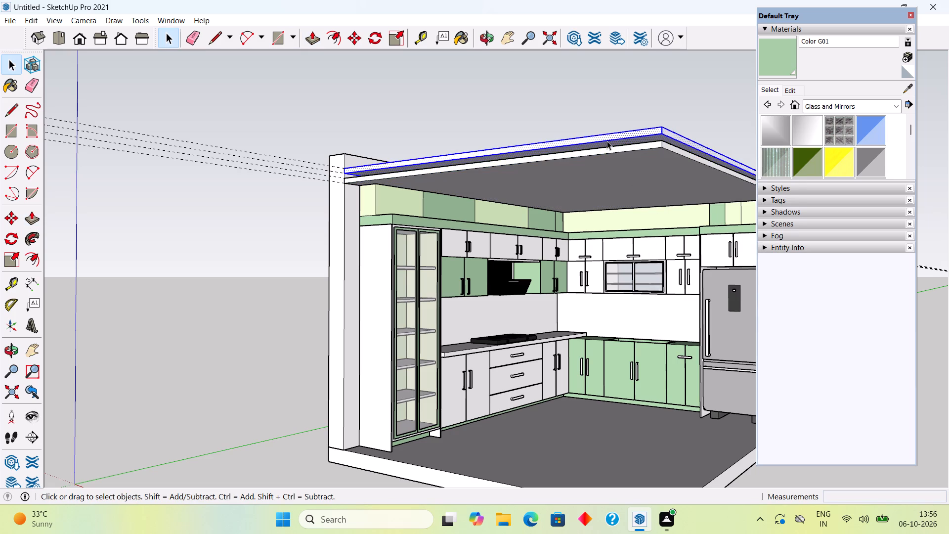
{"action": "right_click", "coordinate": [607, 141]}
{"action": "left_click", "coordinate": [636, 249]}
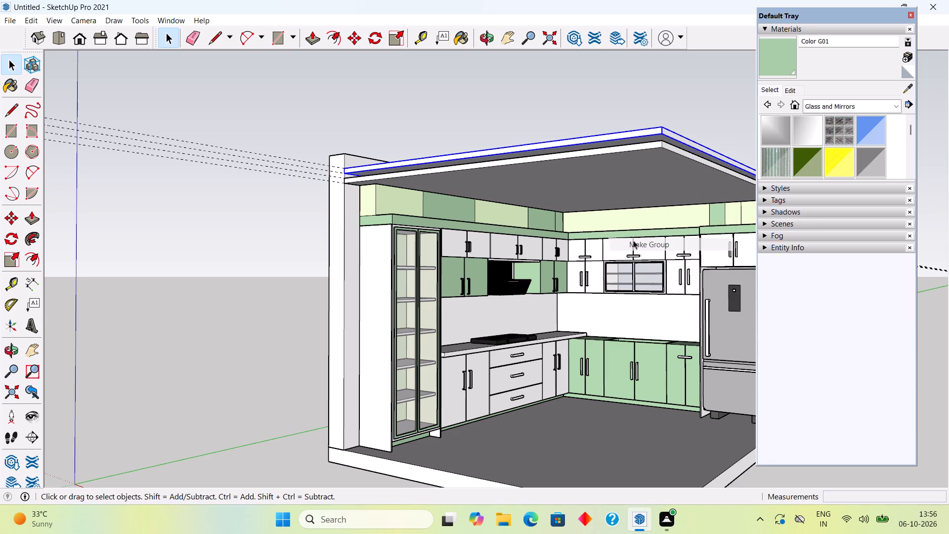
{"action": "left_click", "coordinate": [521, 93]}
Open the lower ceiling slab group for editing.
{"action": "middle_click_drag", "start_coordinate": [563, 179], "coordinate": [402, 133]}
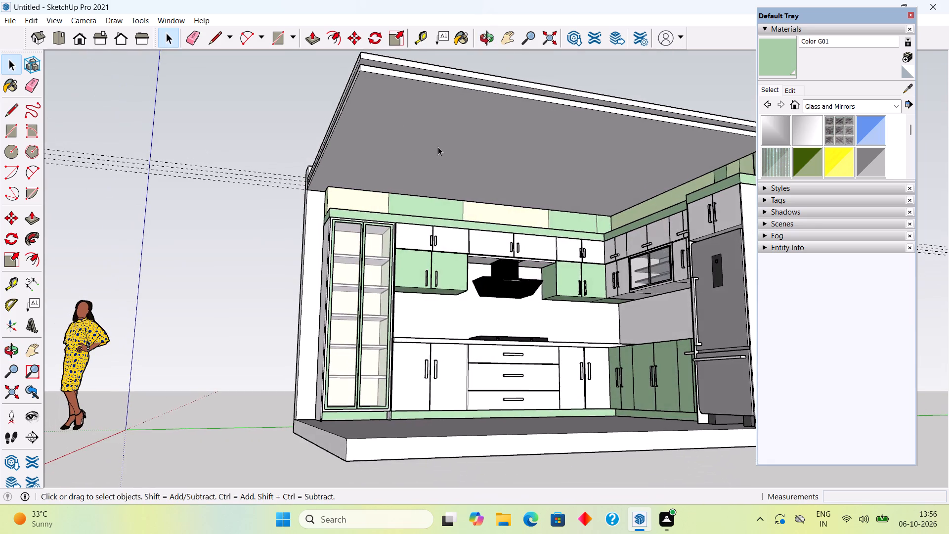
{"action": "scroll", "coordinate": [623, 190], "scroll_direction": "up", "scroll_amount": 3}
{"action": "middle_click_drag", "start_coordinate": [616, 202], "coordinate": [515, 275]}
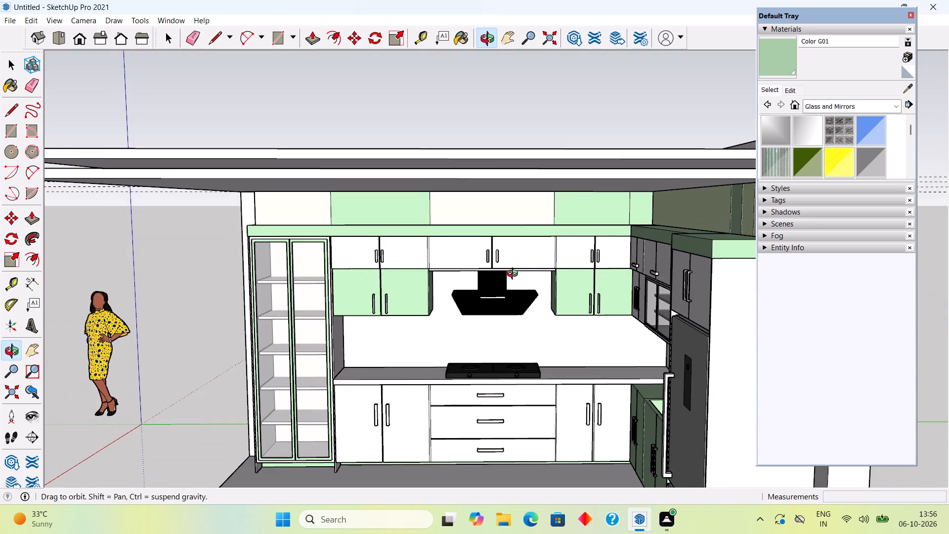
{"action": "middle_click_drag", "start_coordinate": [515, 275], "coordinate": [548, 186]}
{"action": "scroll", "coordinate": [525, 178], "scroll_direction": "down", "scroll_amount": 4}
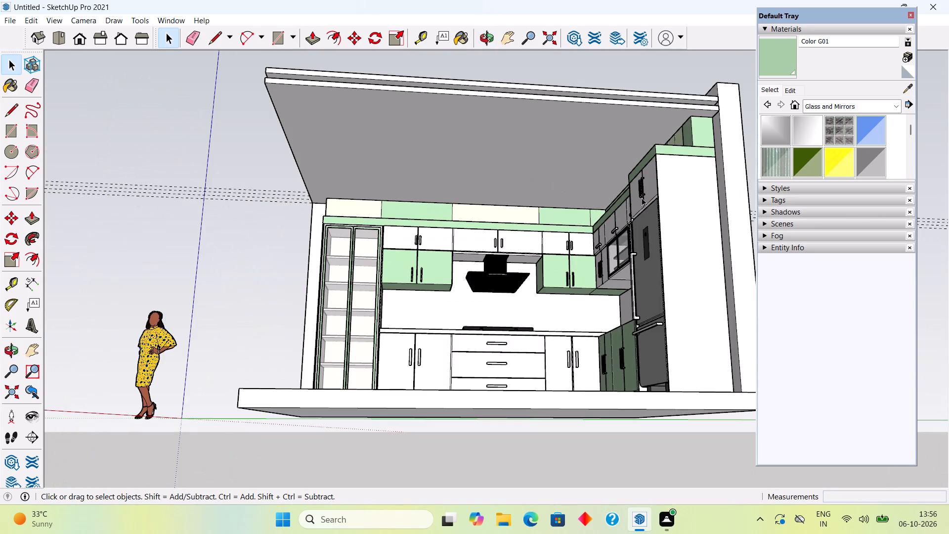
{"action": "middle_click_drag", "start_coordinate": [643, 194], "coordinate": [644, 159]}
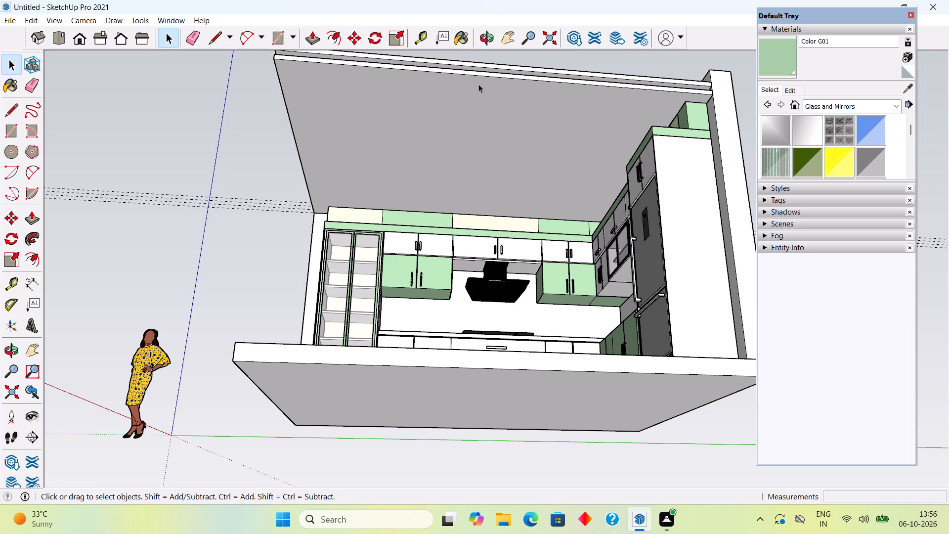
{"action": "key", "text": "t"}
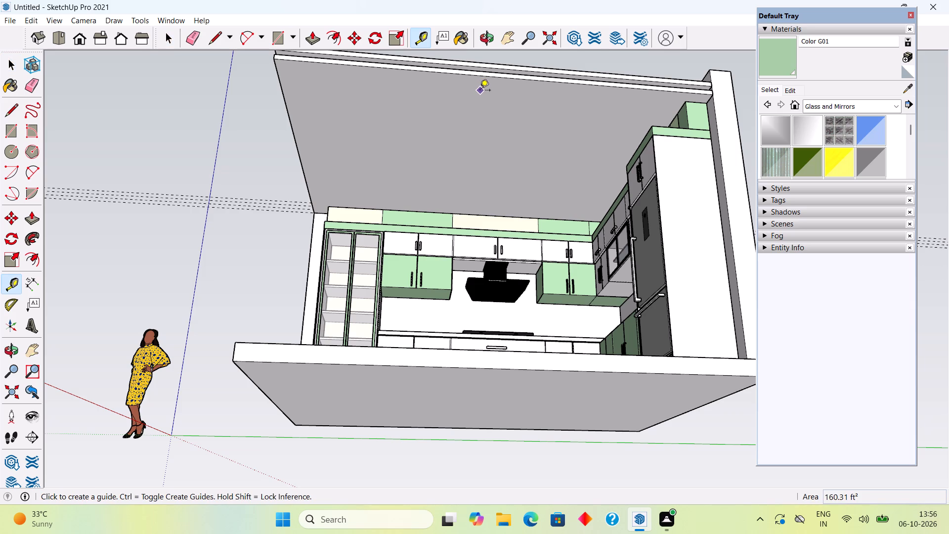
{"action": "key", "text": "f"}
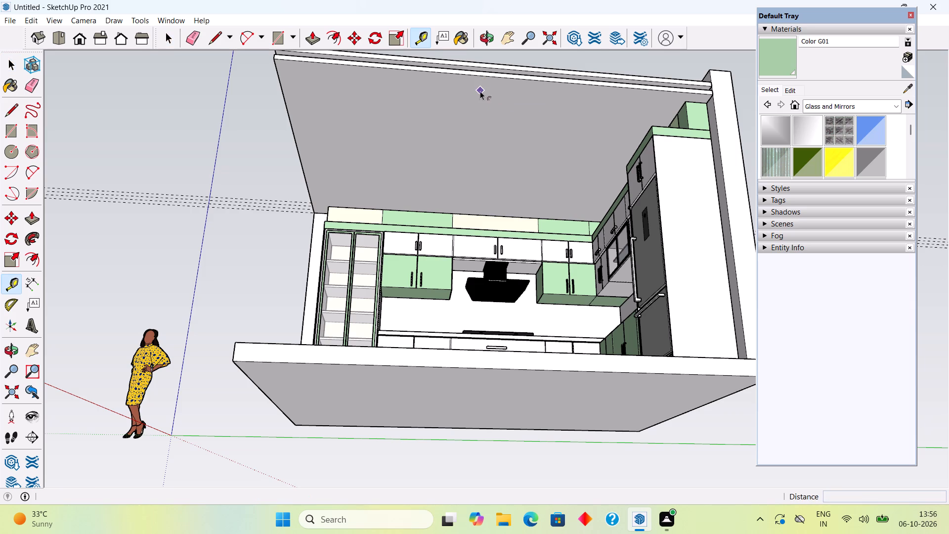
{"action": "key", "text": "space"}
{"action": "triple_click", "coordinate": [490, 155]}
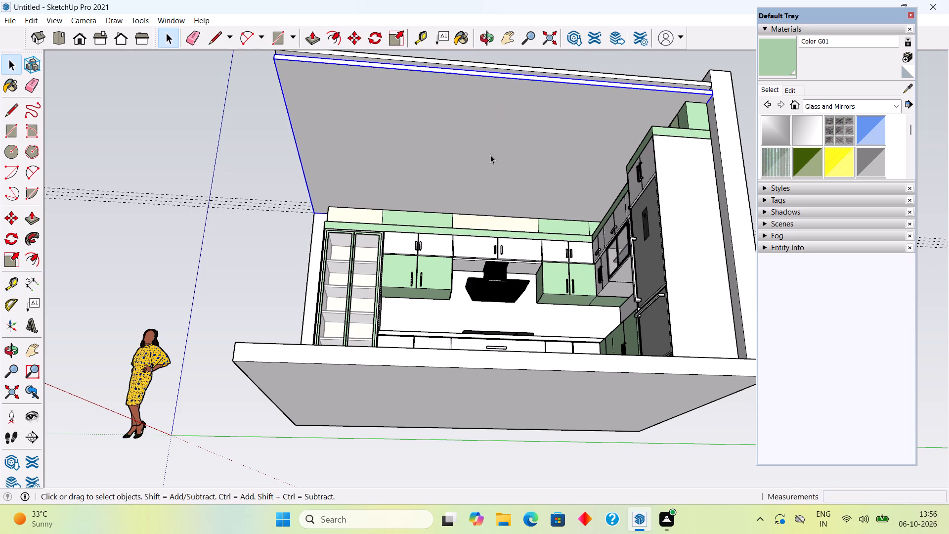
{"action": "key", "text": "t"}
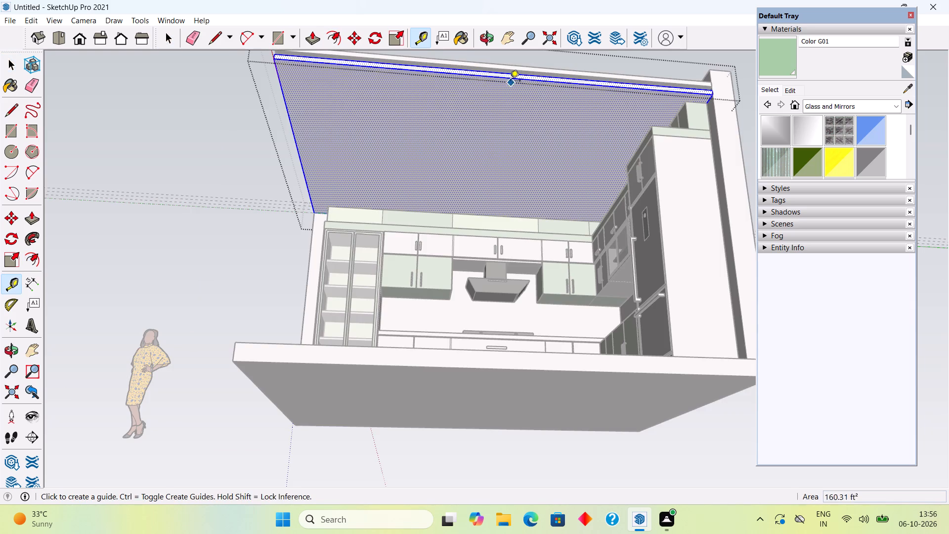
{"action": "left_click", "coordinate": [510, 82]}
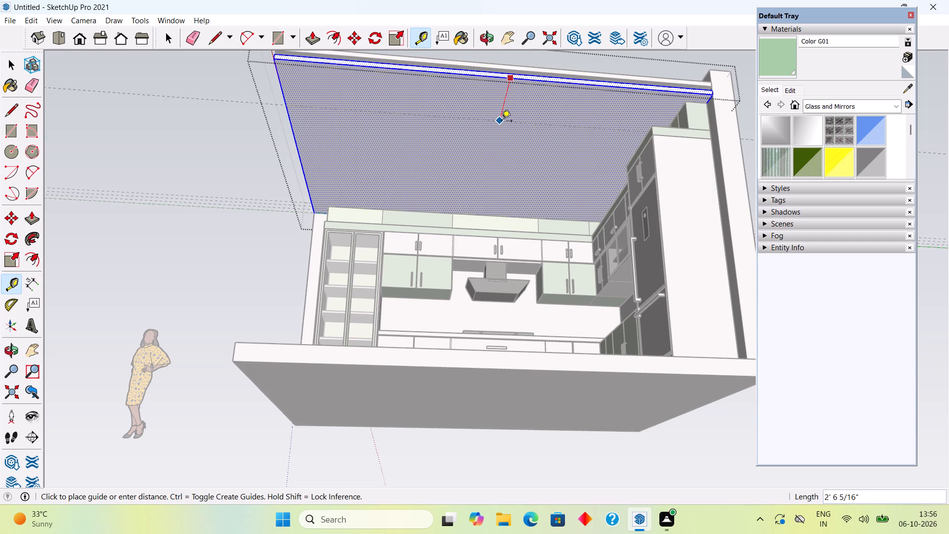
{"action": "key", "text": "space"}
Offset the outline of the lower slab's underside inward by about 3' 1" to form a central rectangle.
{"action": "key", "text": "f"}
{"action": "left_click", "coordinate": [499, 104]}
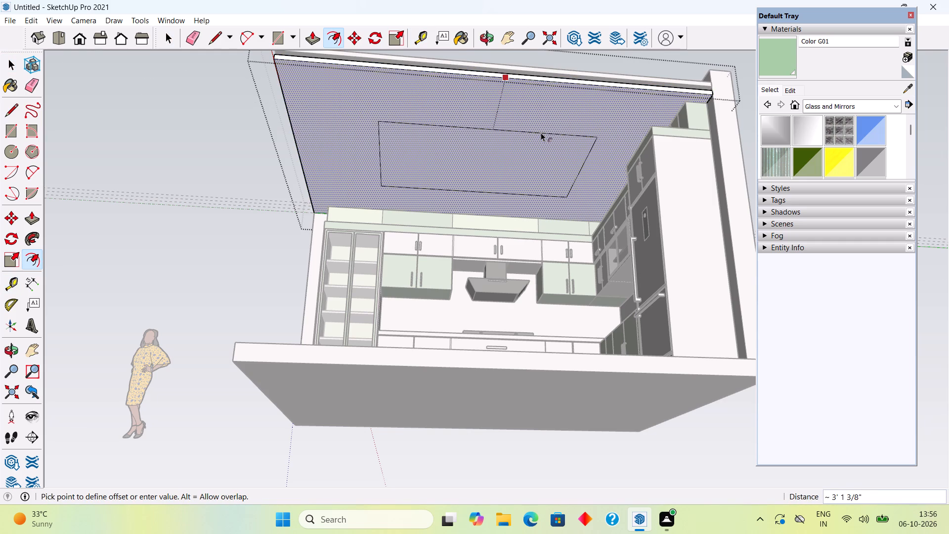
{"action": "left_click", "coordinate": [541, 133]}
{"action": "middle_click_drag", "start_coordinate": [541, 133], "coordinate": [723, 167]}
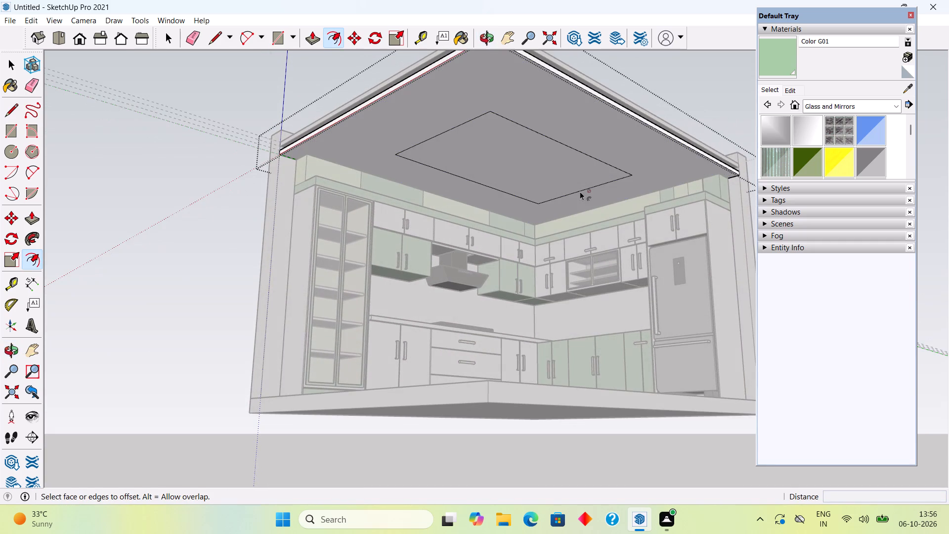
{"action": "key", "text": "space"}
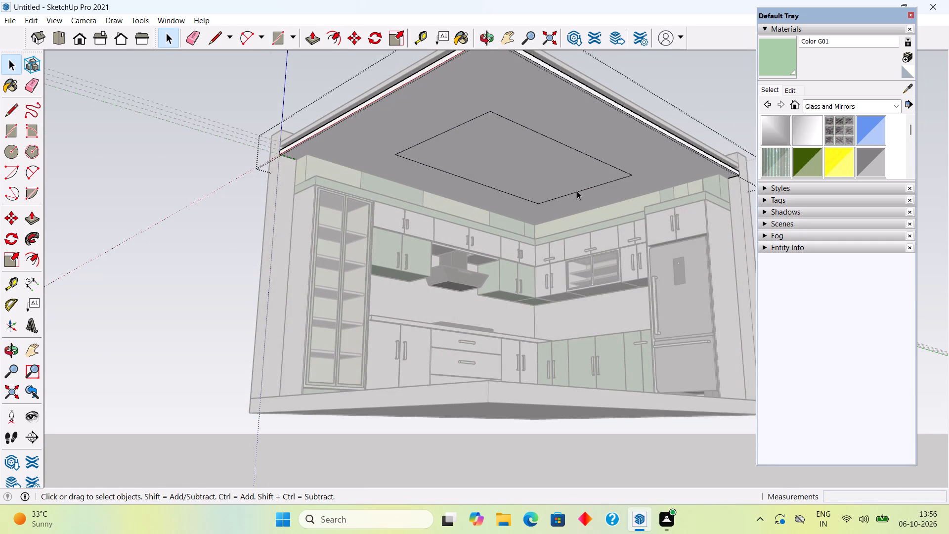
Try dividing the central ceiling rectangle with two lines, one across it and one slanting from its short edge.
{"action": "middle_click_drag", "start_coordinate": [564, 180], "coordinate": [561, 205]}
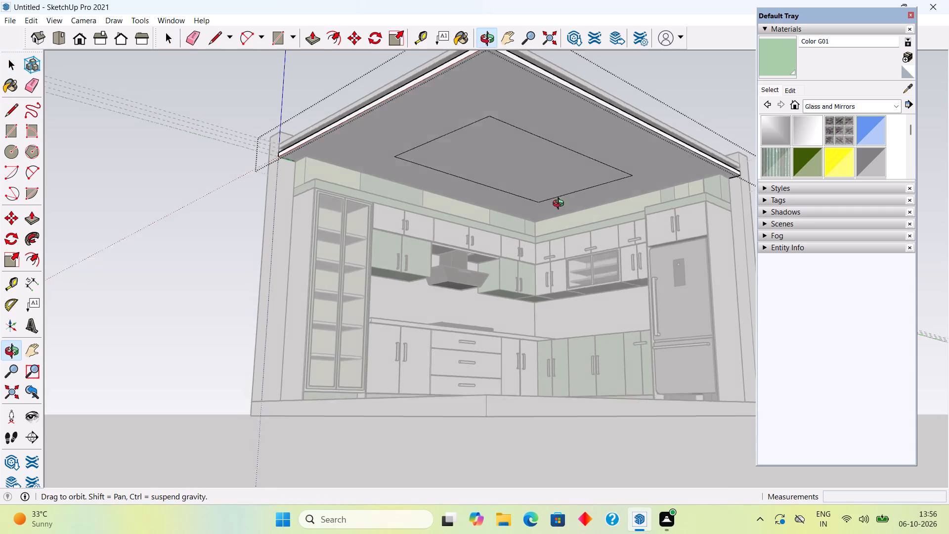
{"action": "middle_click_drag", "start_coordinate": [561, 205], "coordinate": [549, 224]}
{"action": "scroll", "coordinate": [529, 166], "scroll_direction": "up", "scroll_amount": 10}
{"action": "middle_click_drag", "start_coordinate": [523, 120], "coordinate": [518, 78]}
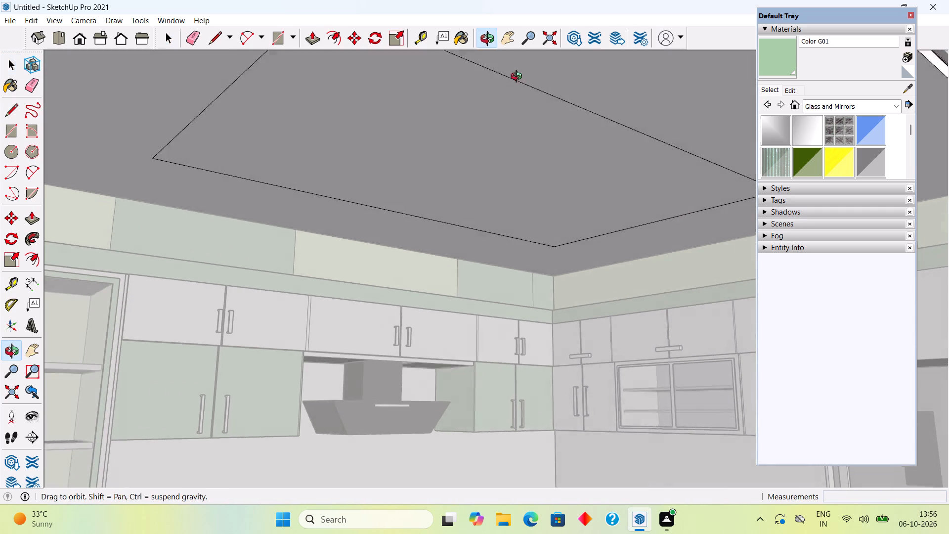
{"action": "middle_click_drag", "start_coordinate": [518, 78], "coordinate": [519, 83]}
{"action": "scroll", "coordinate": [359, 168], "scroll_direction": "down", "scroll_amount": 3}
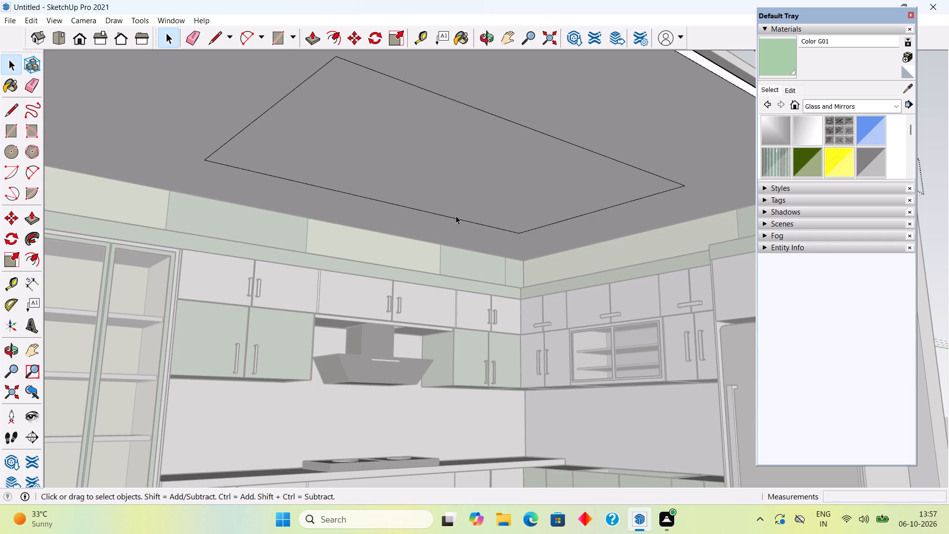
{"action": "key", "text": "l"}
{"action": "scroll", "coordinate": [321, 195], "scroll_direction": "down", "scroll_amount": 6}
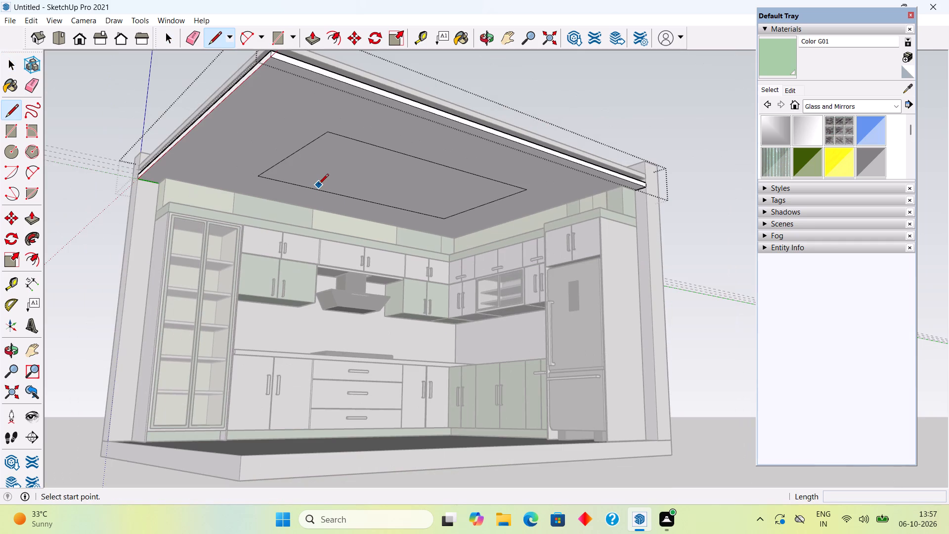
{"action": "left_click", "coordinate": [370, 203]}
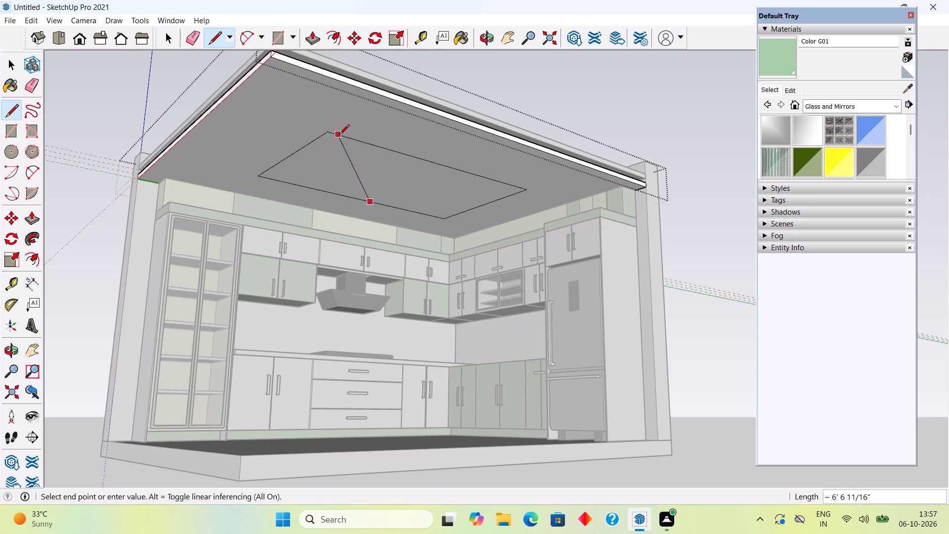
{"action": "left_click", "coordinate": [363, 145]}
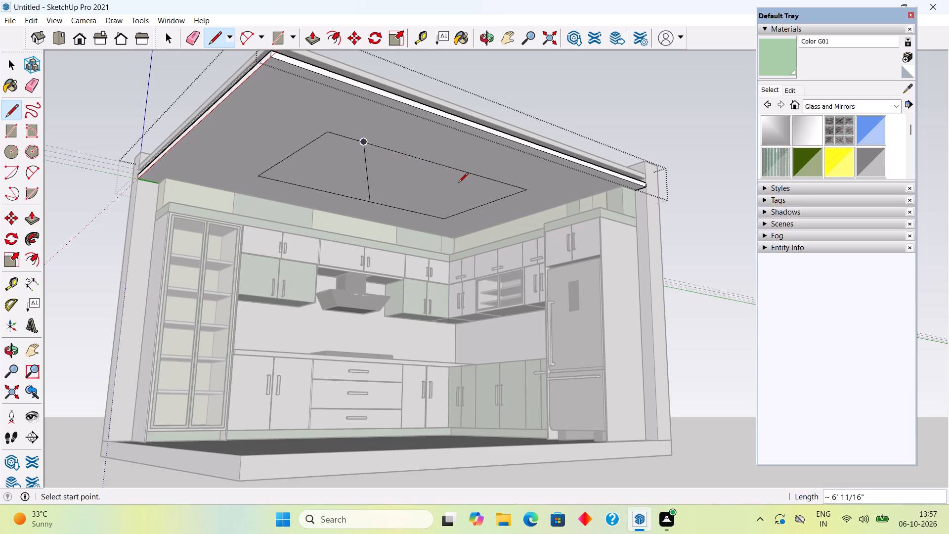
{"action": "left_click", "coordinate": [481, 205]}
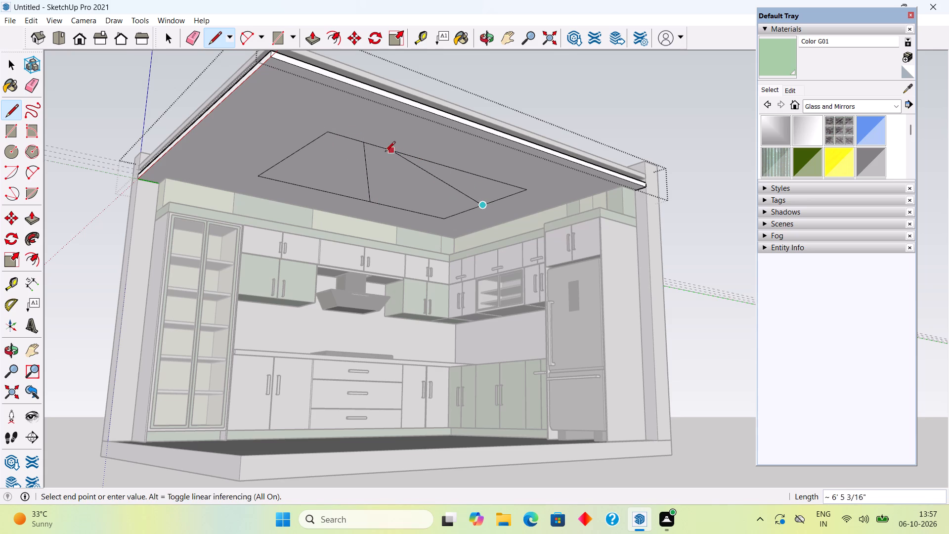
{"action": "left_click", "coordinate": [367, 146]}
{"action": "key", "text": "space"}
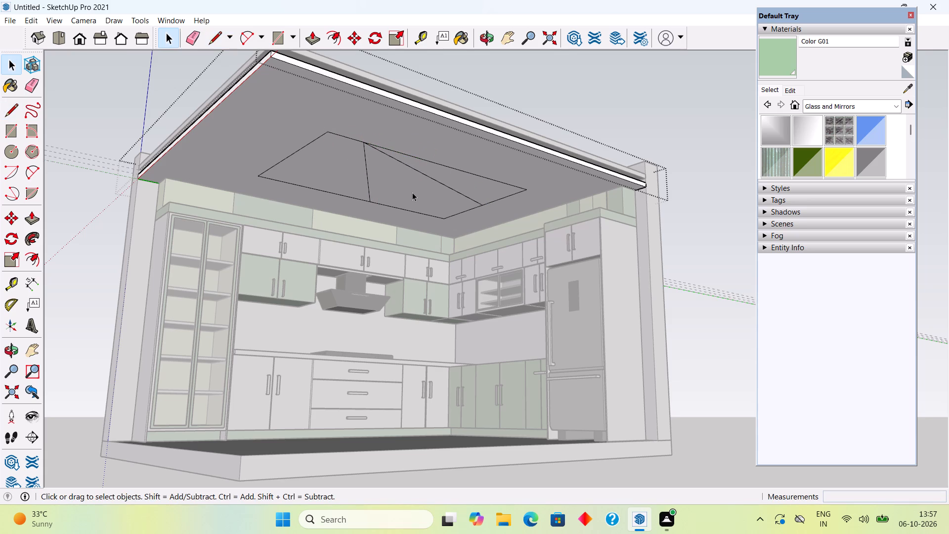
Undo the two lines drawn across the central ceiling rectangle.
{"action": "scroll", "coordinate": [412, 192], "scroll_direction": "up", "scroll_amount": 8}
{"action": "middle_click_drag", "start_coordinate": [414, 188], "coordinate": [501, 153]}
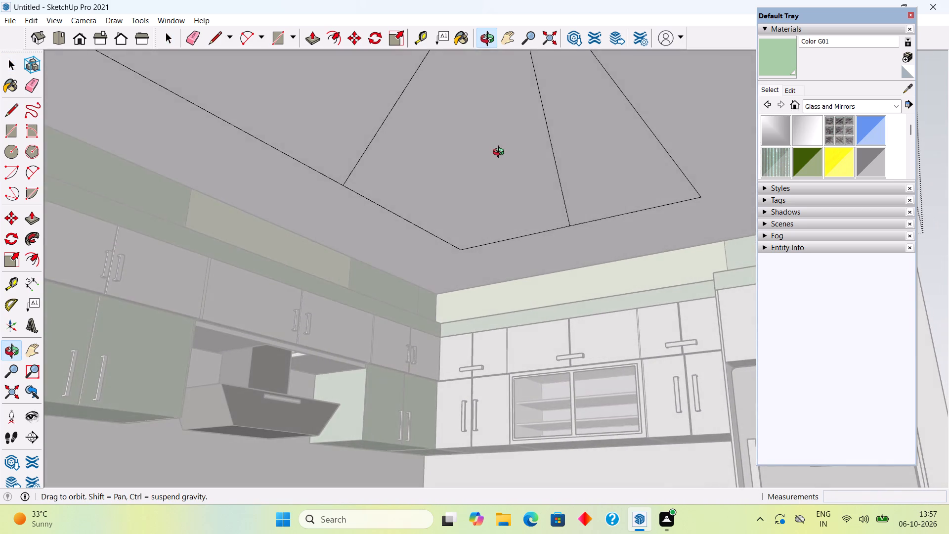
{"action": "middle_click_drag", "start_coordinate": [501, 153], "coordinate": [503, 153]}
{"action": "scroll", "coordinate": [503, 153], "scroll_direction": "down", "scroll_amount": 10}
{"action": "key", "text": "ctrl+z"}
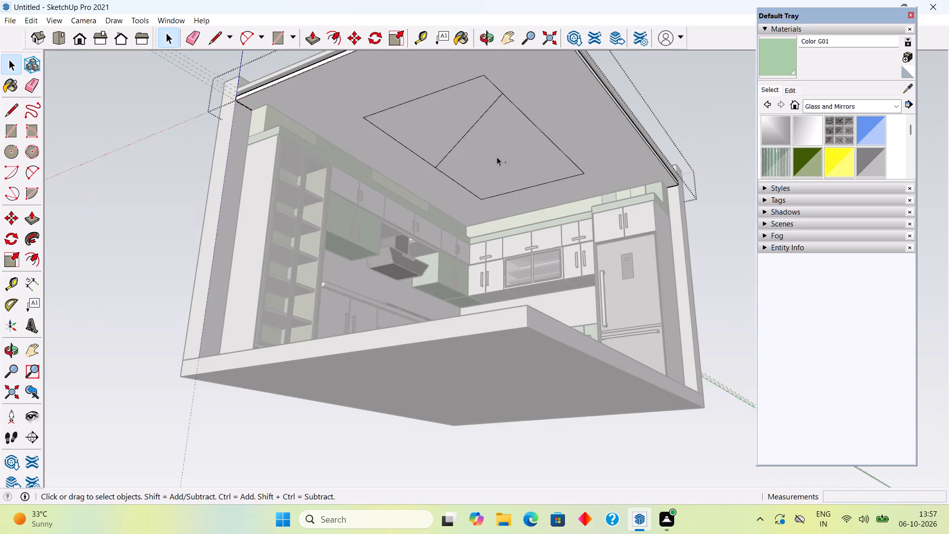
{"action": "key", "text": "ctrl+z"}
Close the lower ceiling slab group and return to the whole model.
{"action": "scroll", "coordinate": [543, 142], "scroll_direction": "down", "scroll_amount": 1}
{"action": "scroll", "coordinate": [527, 184], "scroll_direction": "down", "scroll_amount": 4}
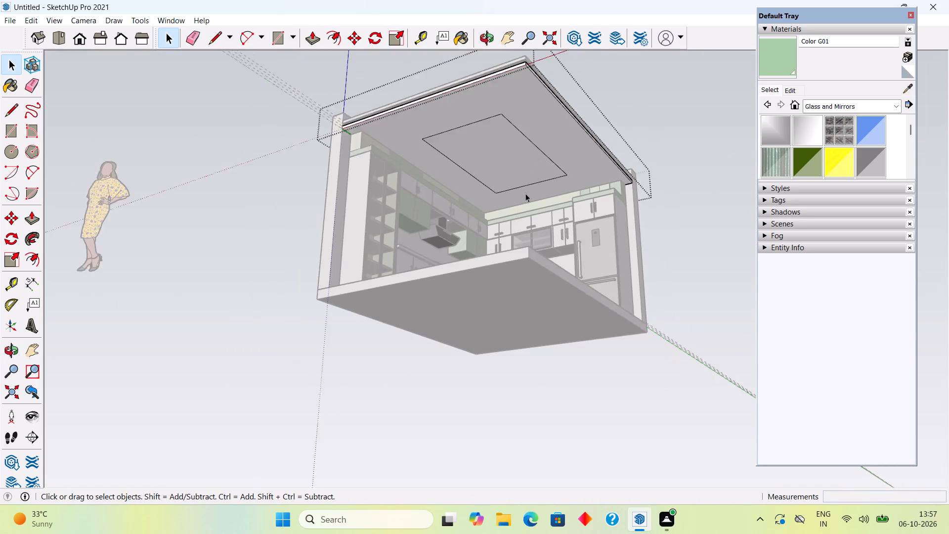
{"action": "left_click_drag", "start_coordinate": [515, 258], "coordinate": [462, 322]}
{"action": "left_click", "coordinate": [254, 222]}
{"action": "left_click", "coordinate": [254, 222]}
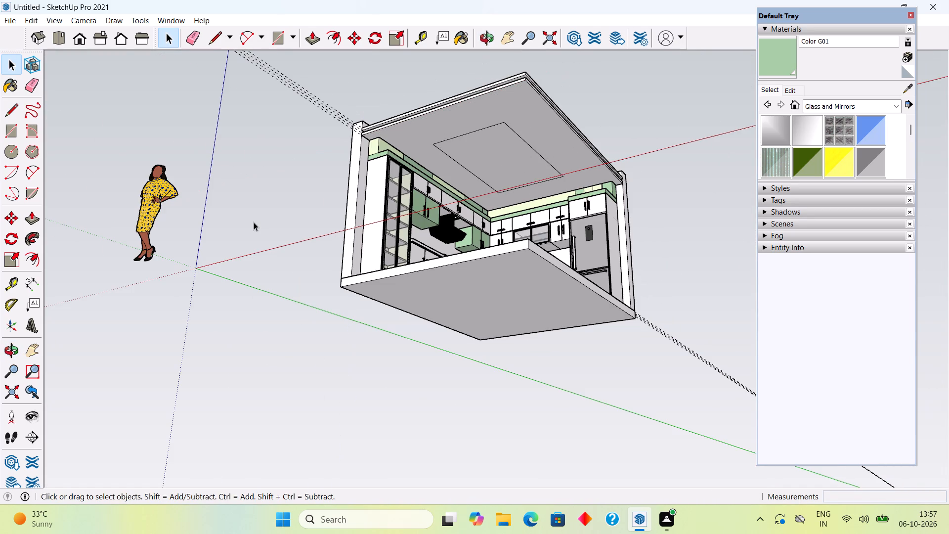
Hide everything in the model except the lower ceiling slab group.
{"action": "left_click", "coordinate": [409, 199]}
{"action": "left_click", "coordinate": [520, 108]}
{"action": "right_click", "coordinate": [518, 108]}
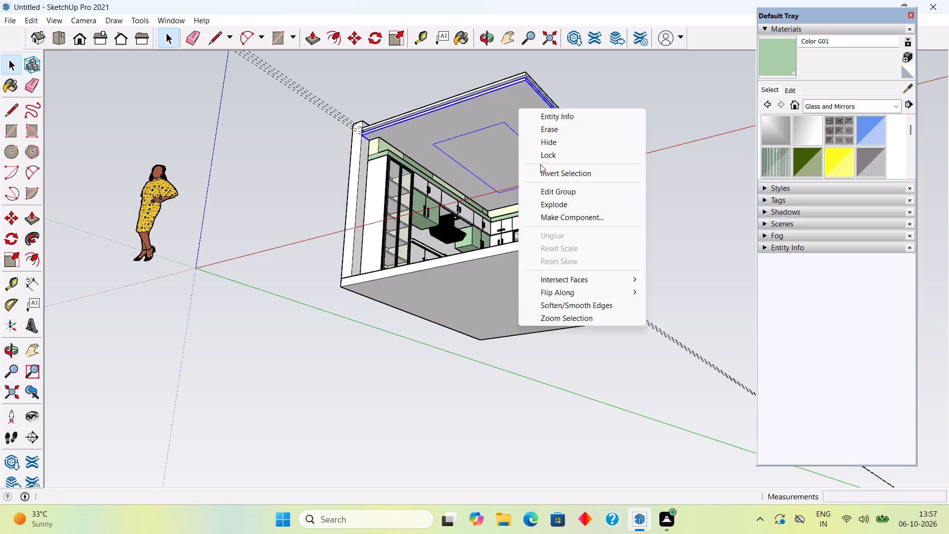
{"action": "left_click", "coordinate": [544, 172]}
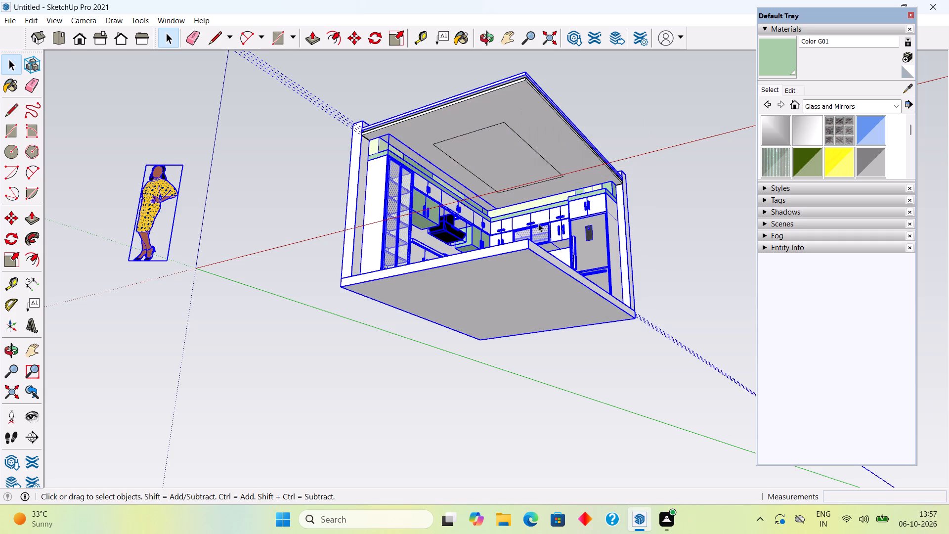
{"action": "right_click", "coordinate": [538, 223]}
{"action": "left_click", "coordinate": [548, 257]}
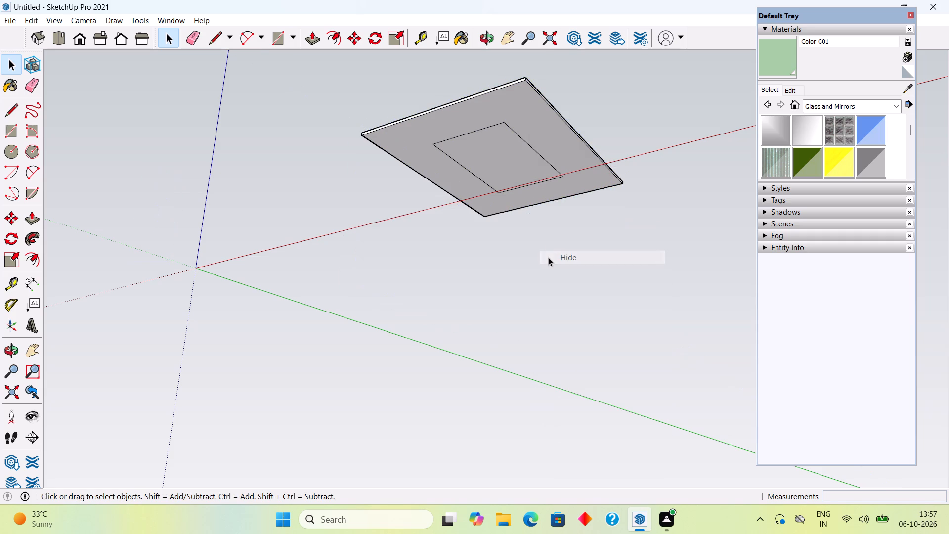
Open the lower ceiling slab group for editing and select the central rectangle's face on its underside.
{"action": "scroll", "coordinate": [493, 133], "scroll_direction": "up", "scroll_amount": 6}
{"action": "scroll", "coordinate": [503, 125], "scroll_direction": "down", "scroll_amount": 6}
{"action": "middle_click_drag", "start_coordinate": [593, 145], "coordinate": [699, 171]}
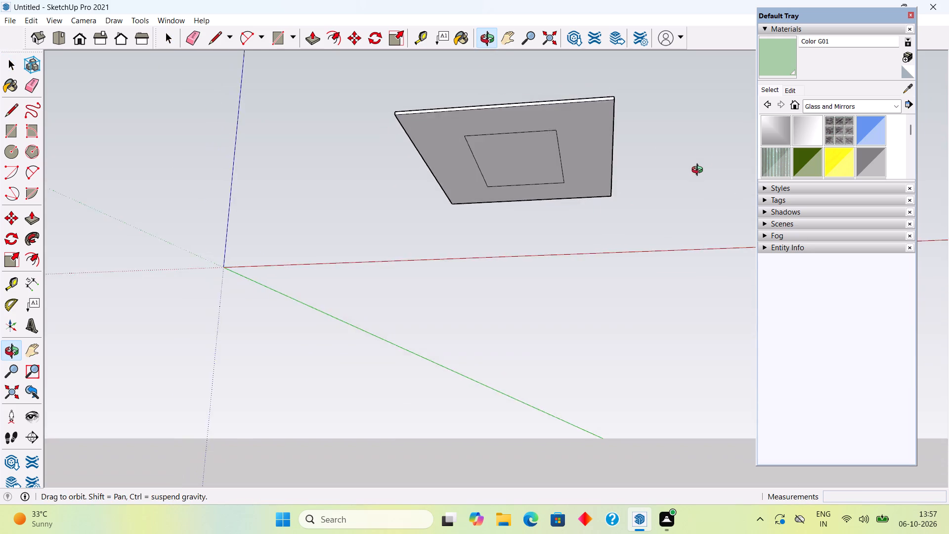
{"action": "middle_click_drag", "start_coordinate": [699, 171], "coordinate": [701, 148]}
{"action": "scroll", "coordinate": [520, 119], "scroll_direction": "up", "scroll_amount": 12}
{"action": "middle_click_drag", "start_coordinate": [552, 157], "coordinate": [402, 155]}
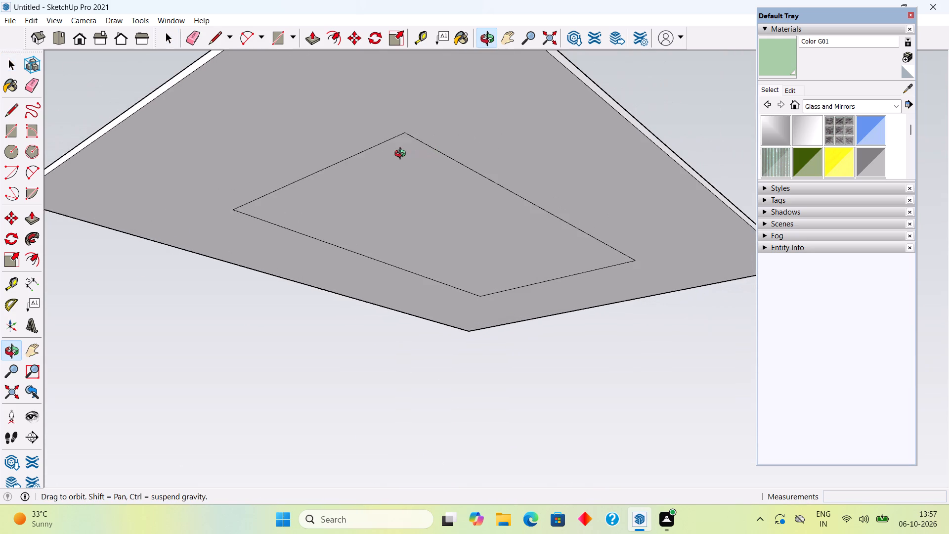
{"action": "middle_click_drag", "start_coordinate": [402, 155], "coordinate": [398, 154]}
{"action": "scroll", "coordinate": [499, 216], "scroll_direction": "up", "scroll_amount": 5}
{"action": "scroll", "coordinate": [500, 175], "scroll_direction": "down", "scroll_amount": 4}
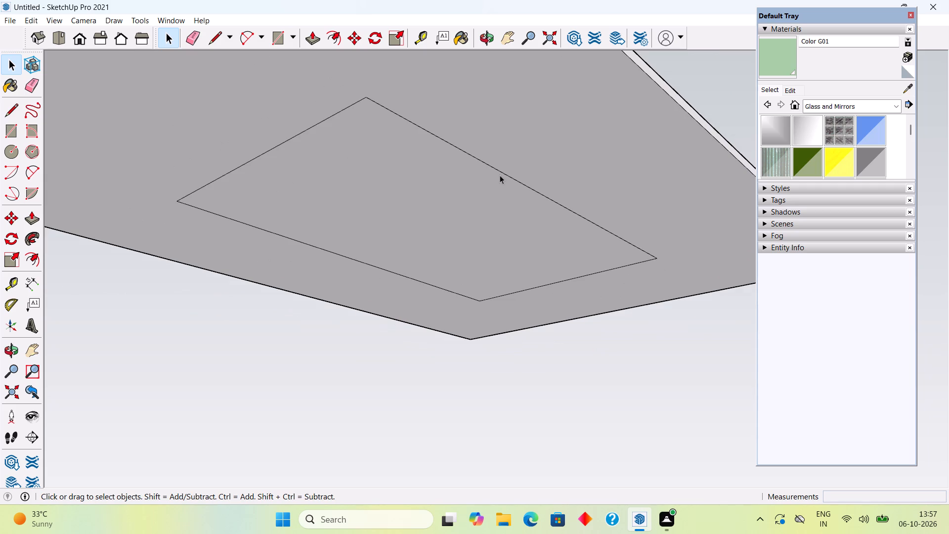
{"action": "key", "text": "r"}
{"action": "key", "text": "f"}
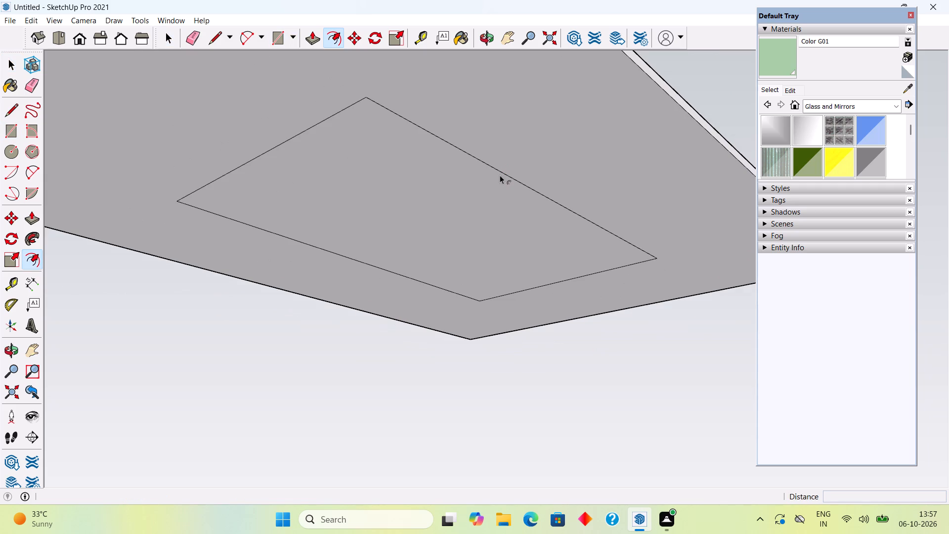
{"action": "key", "text": "space"}
{"action": "triple_click", "coordinate": [491, 212]}
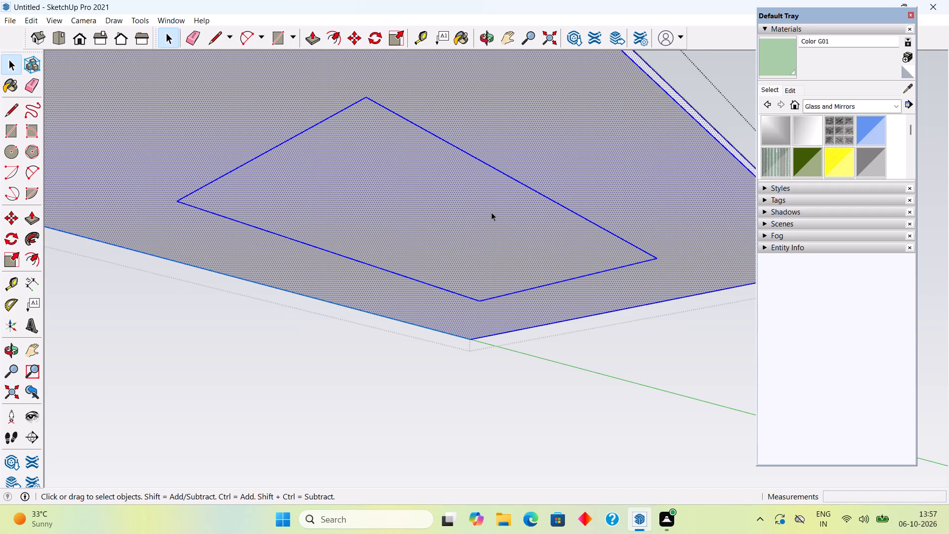
{"action": "left_click", "coordinate": [491, 212]}
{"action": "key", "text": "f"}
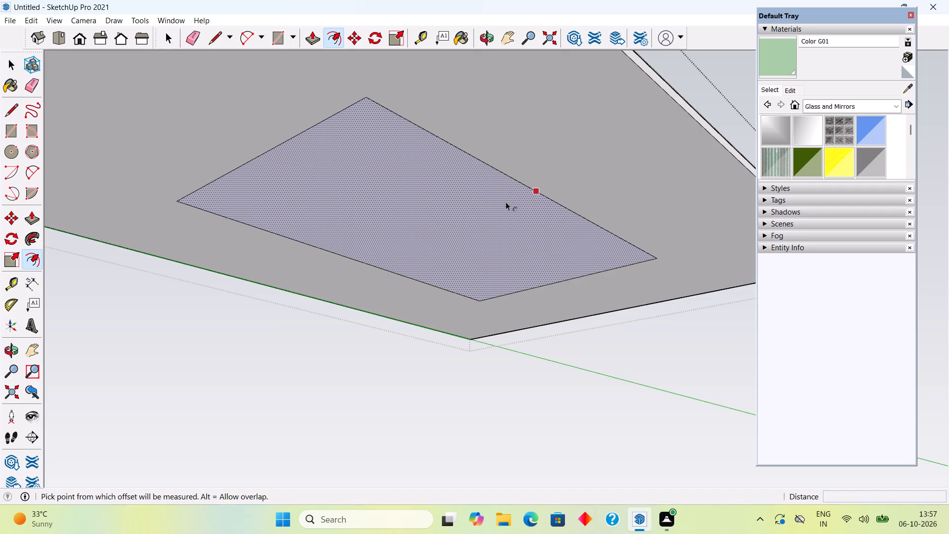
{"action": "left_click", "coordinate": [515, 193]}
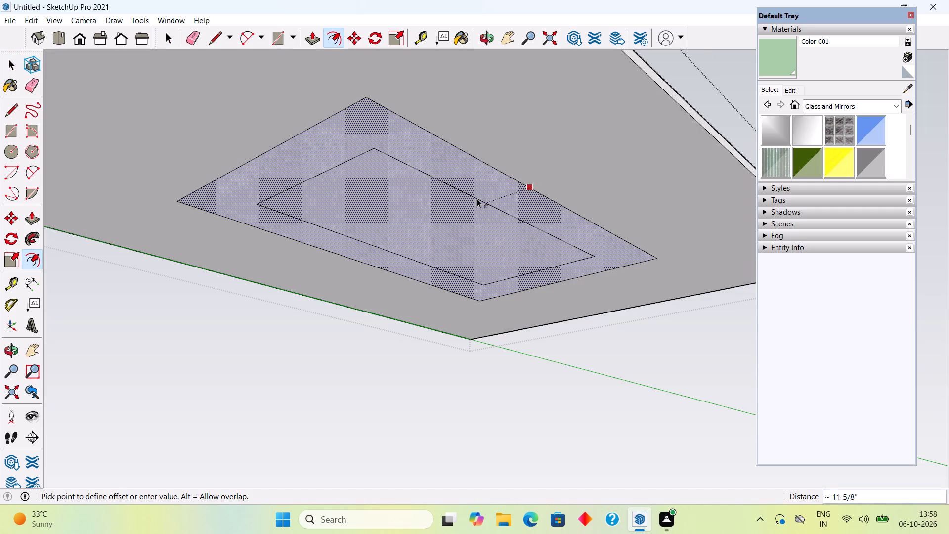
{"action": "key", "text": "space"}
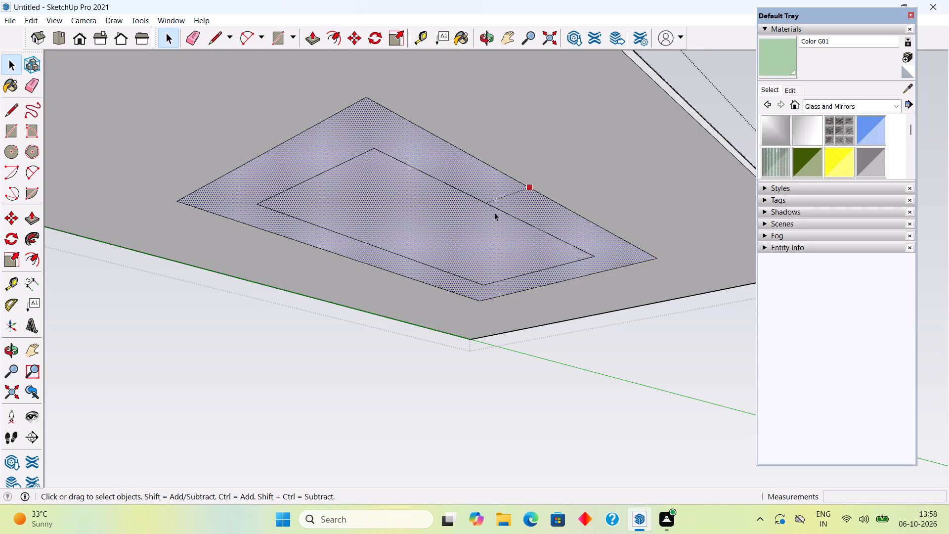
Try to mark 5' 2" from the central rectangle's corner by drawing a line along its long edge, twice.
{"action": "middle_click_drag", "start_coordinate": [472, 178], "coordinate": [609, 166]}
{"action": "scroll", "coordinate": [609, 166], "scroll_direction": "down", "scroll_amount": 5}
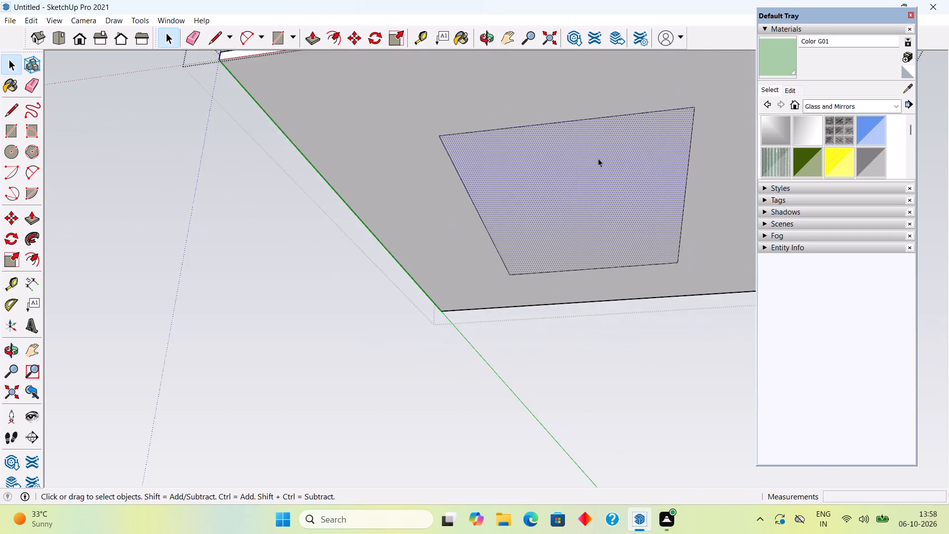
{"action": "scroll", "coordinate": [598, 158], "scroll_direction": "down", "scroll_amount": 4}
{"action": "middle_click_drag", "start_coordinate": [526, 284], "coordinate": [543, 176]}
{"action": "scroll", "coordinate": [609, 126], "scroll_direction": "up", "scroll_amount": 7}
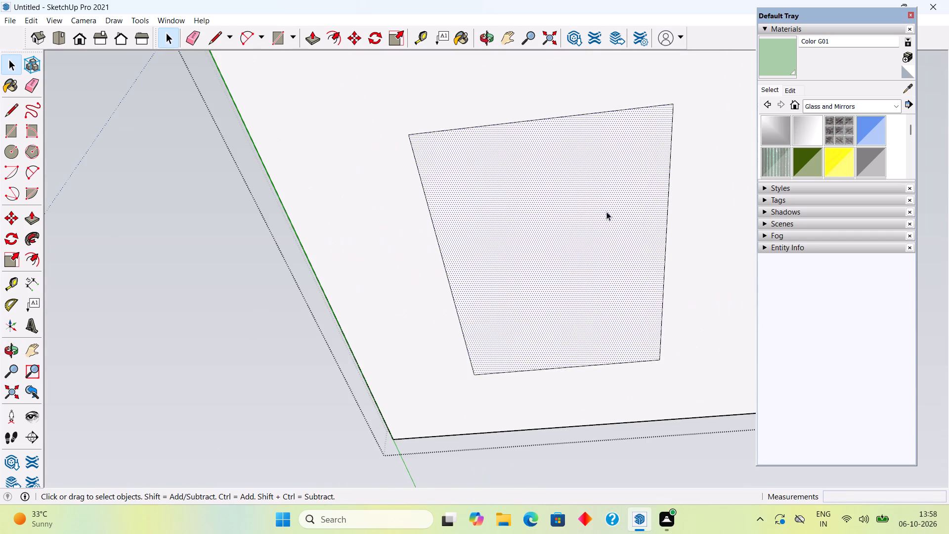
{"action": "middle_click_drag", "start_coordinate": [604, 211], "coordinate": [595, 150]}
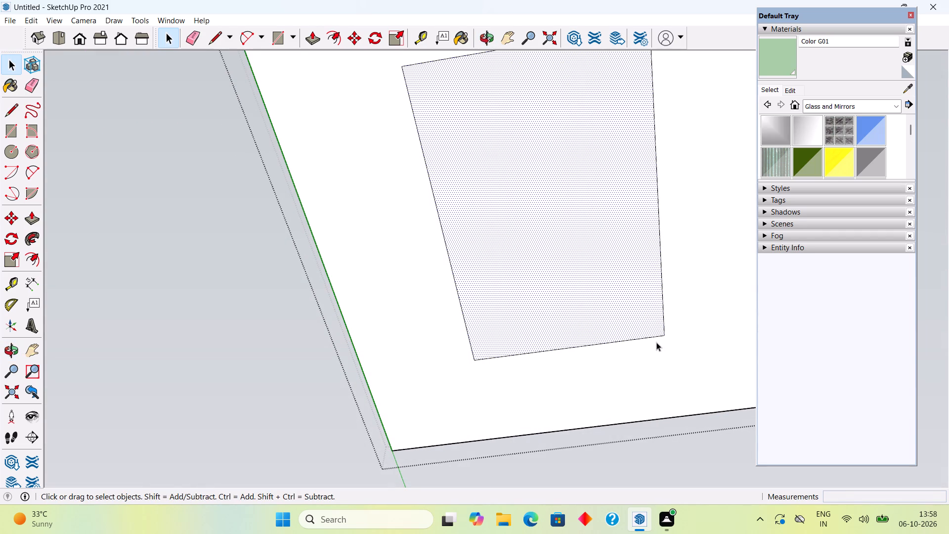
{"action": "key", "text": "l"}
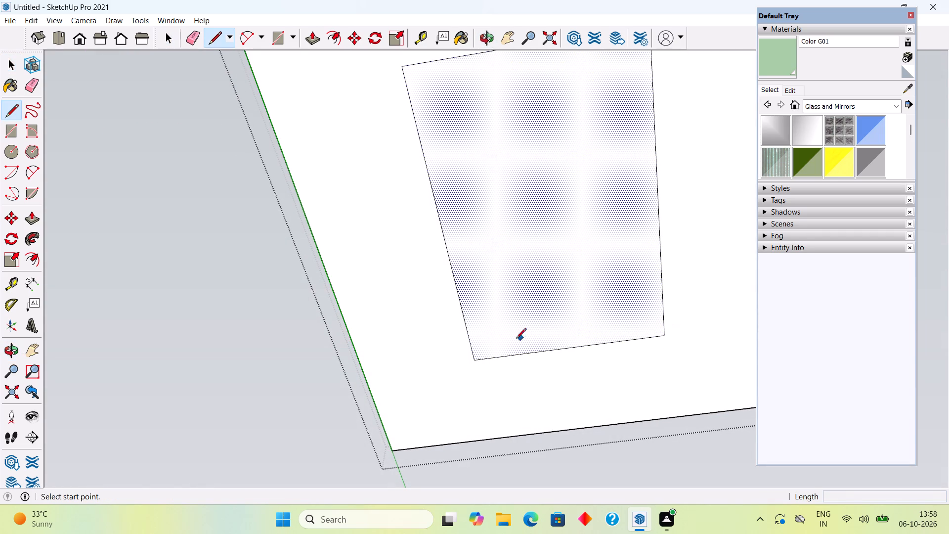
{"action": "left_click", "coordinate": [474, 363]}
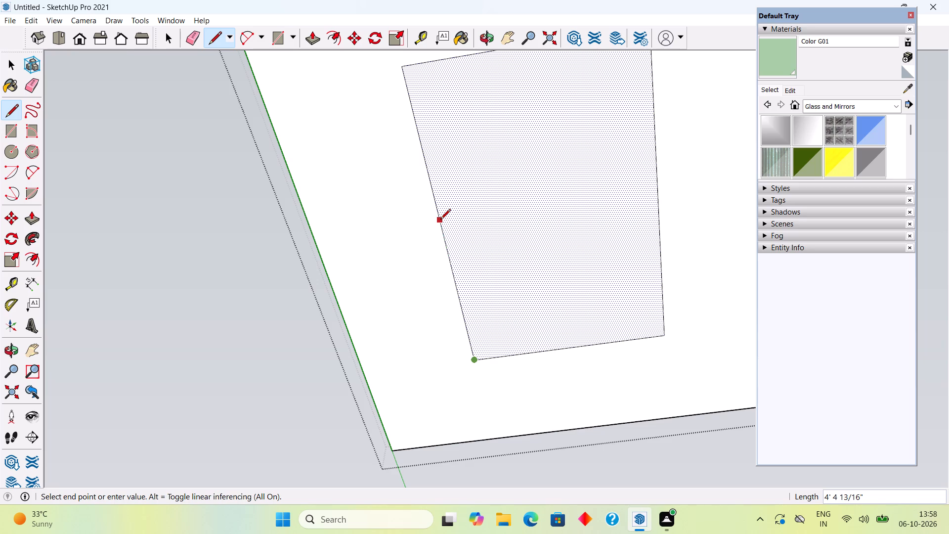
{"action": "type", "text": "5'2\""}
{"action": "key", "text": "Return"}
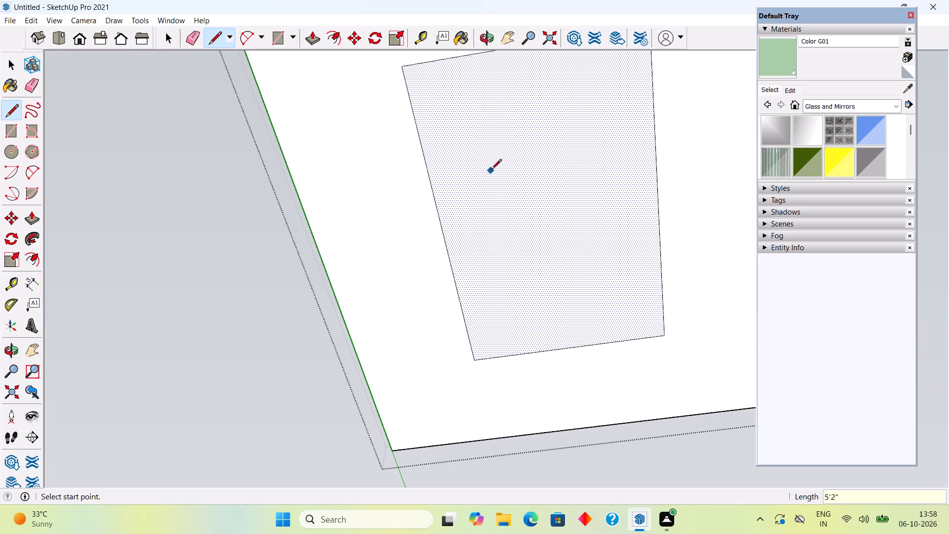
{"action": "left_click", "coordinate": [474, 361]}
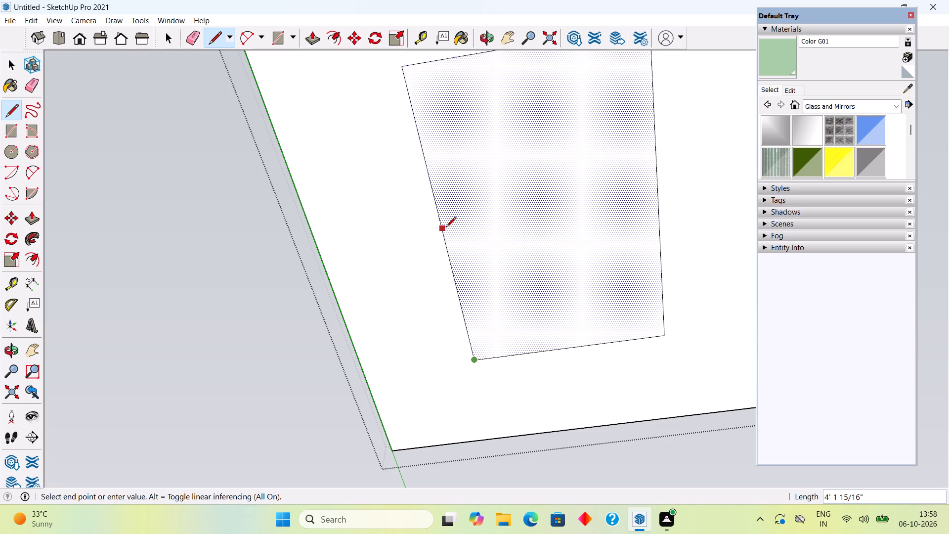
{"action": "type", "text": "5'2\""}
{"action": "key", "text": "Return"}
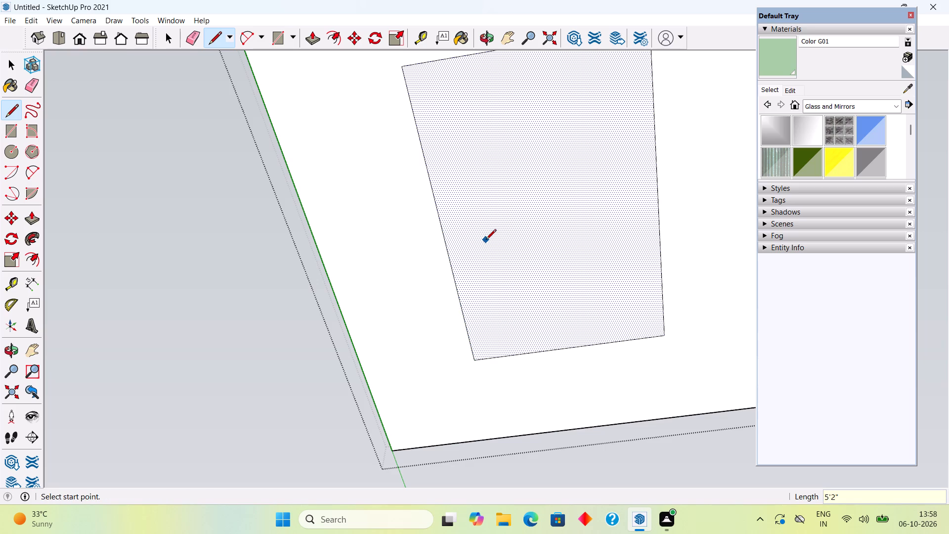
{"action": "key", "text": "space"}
Place two guides across the central rectangle, one 5' from its long edge and one 5' from its short edge.
{"action": "type", "text": "t"}
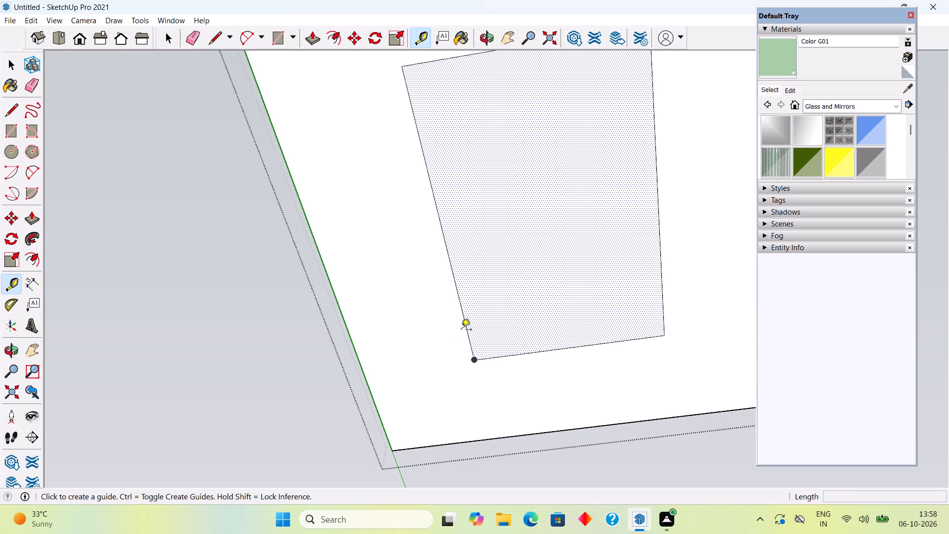
{"action": "left_click", "coordinate": [464, 323]}
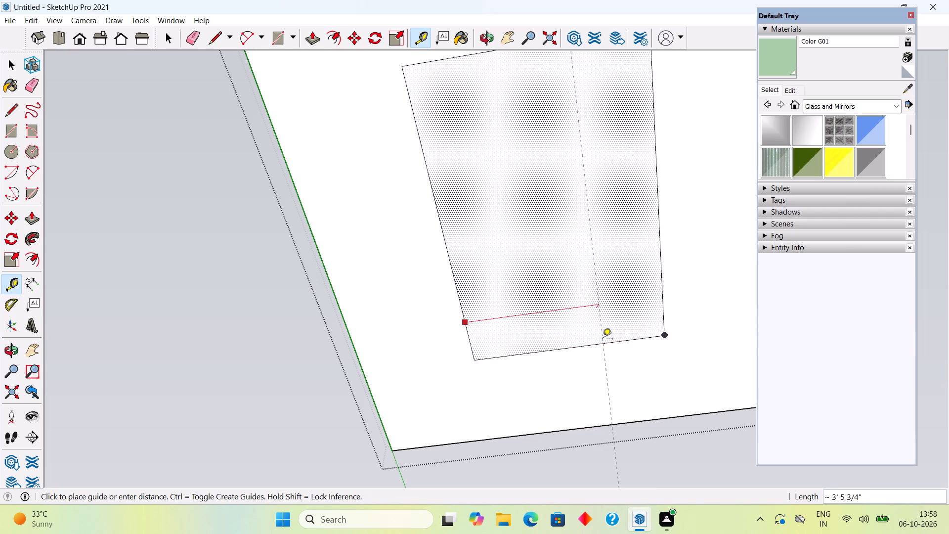
{"action": "key", "text": "5"}
{"action": "key", "text": "apostrophe"}
{"action": "key", "text": "Return"}
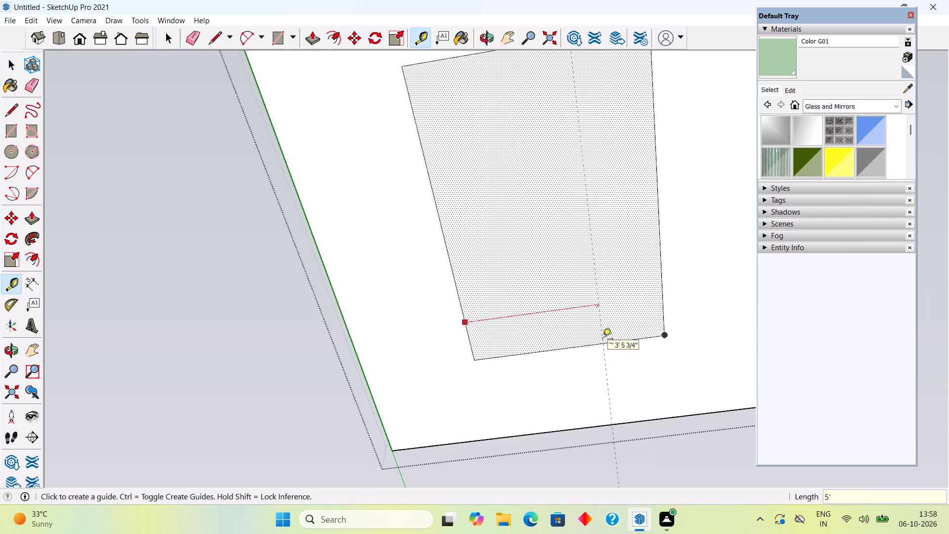
{"action": "left_click", "coordinate": [501, 359]}
{"action": "type", "text": "5'"}
{"action": "key", "text": "Return"}
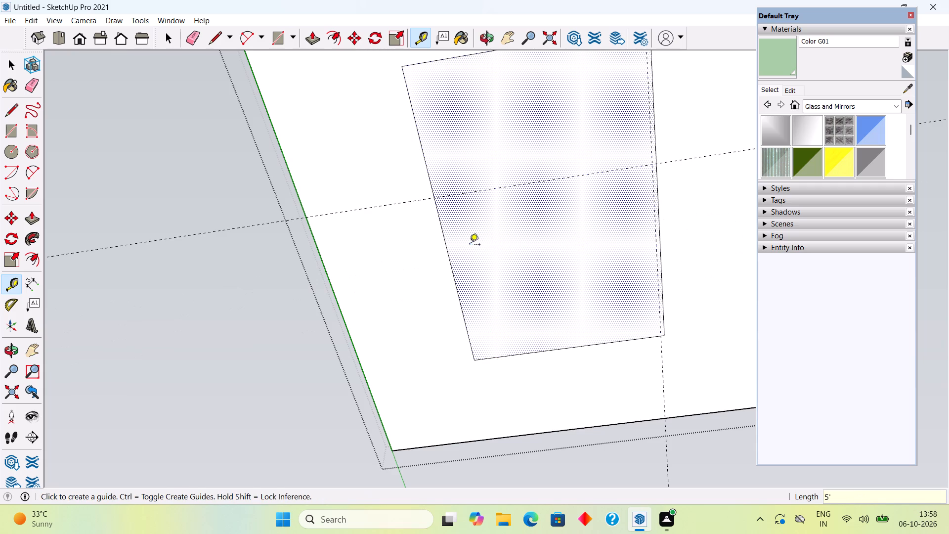
{"action": "scroll", "coordinate": [470, 245], "scroll_direction": "down", "scroll_amount": 5}
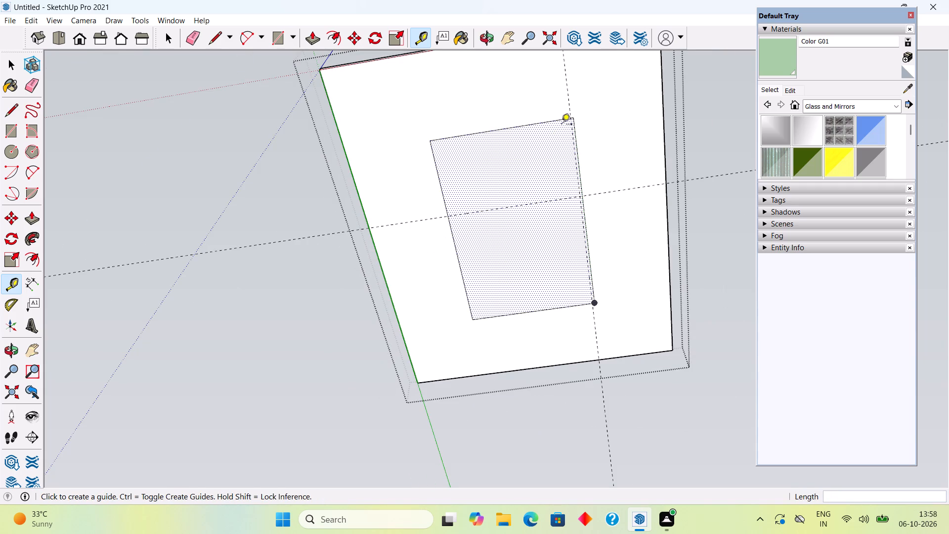
{"action": "key", "text": "space"}
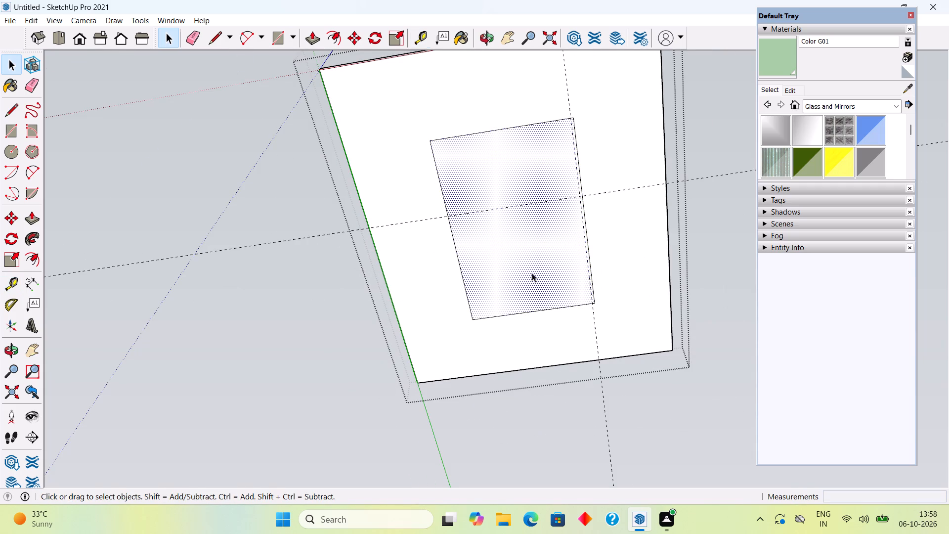
Draw a slanting line about 5' 11 1/2" long from the cross guide on the rectangle's long edge to the opposite far corner.
{"action": "key", "text": "l"}
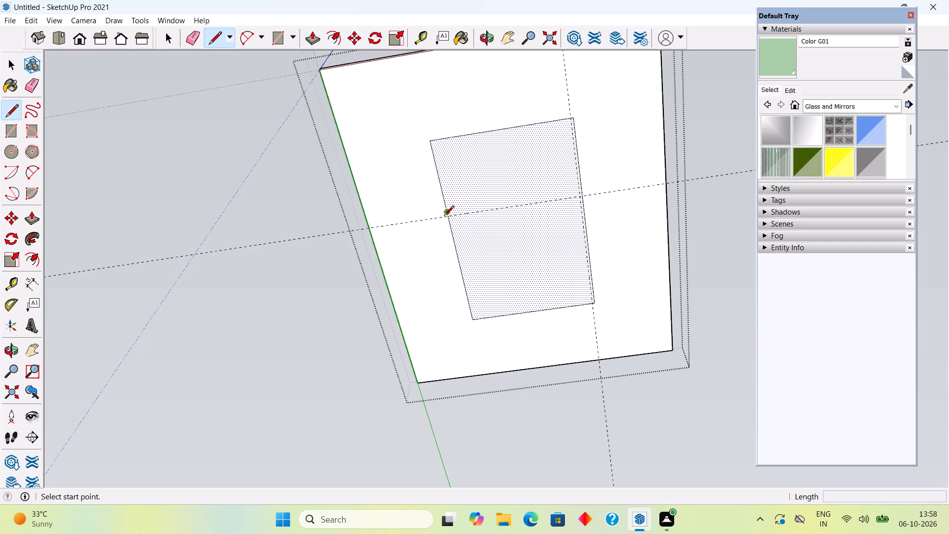
{"action": "scroll", "coordinate": [449, 223], "scroll_direction": "up", "scroll_amount": 6}
{"action": "left_click", "coordinate": [449, 212]}
{"action": "scroll", "coordinate": [454, 207], "scroll_direction": "down", "scroll_amount": 9}
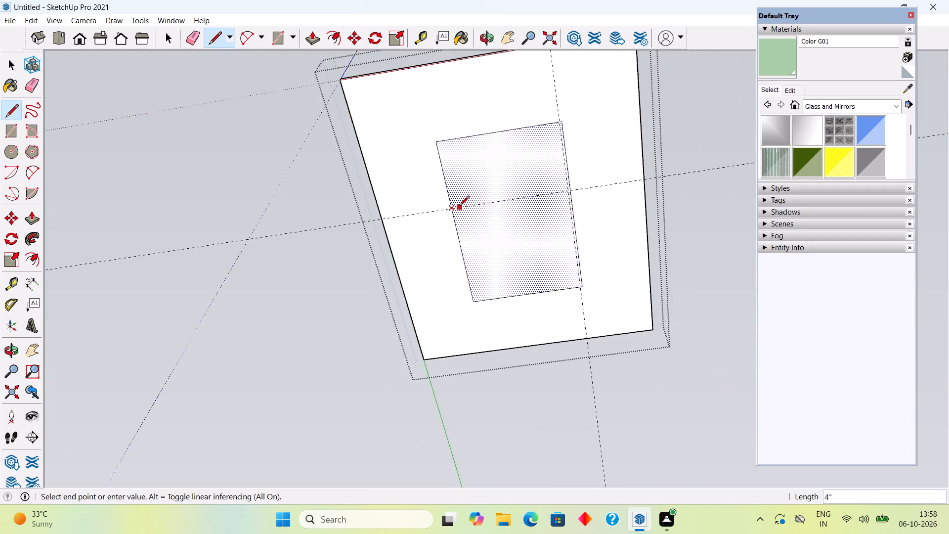
{"action": "left_click", "coordinate": [551, 133]}
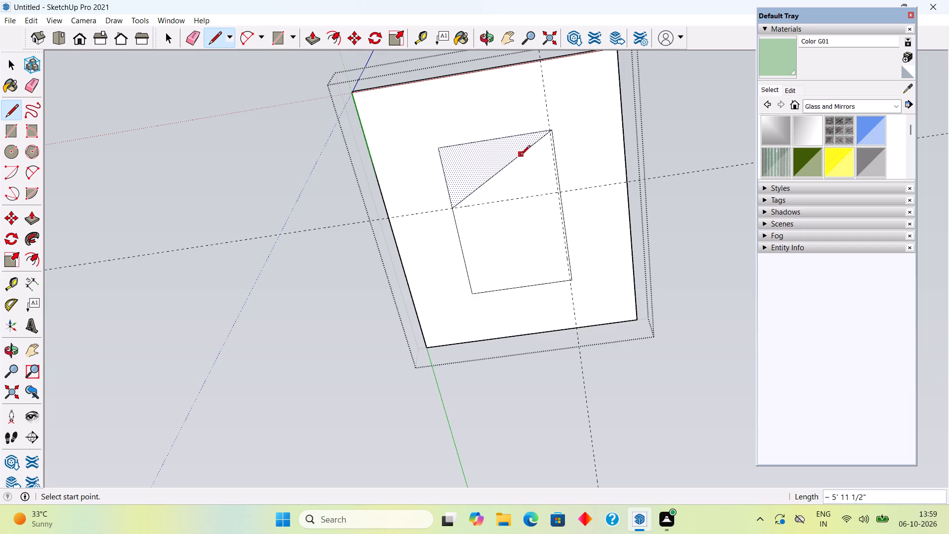
Push the larger part of the divided rectangle 2" through the slab to cut an opening, and close the group.
{"action": "key", "text": "space"}
{"action": "left_click", "coordinate": [520, 182]}
{"action": "key", "text": "p"}
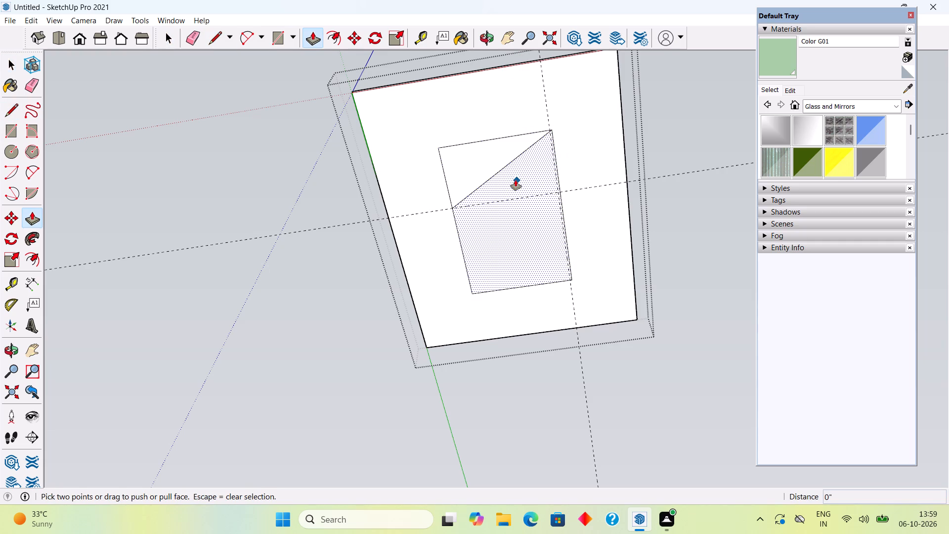
{"action": "left_click", "coordinate": [512, 238]}
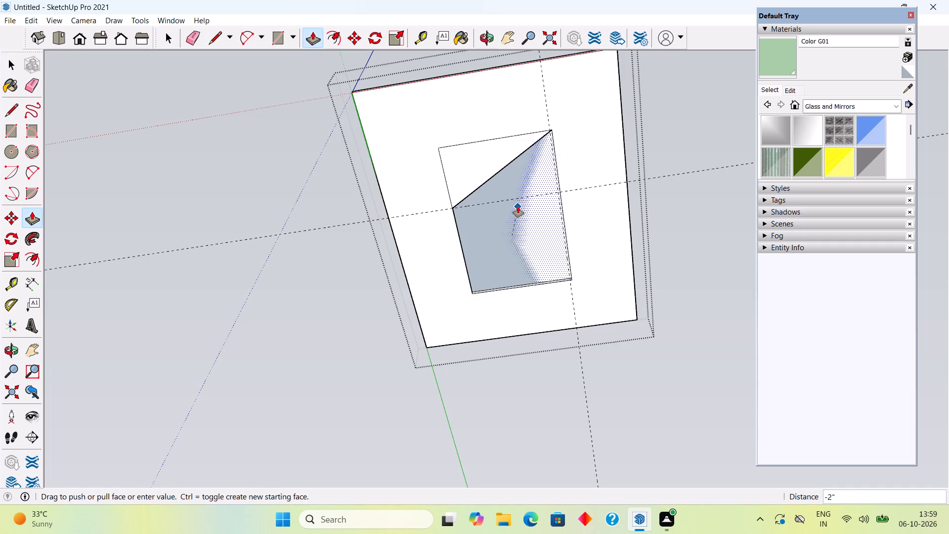
{"action": "left_click", "coordinate": [518, 207]}
{"action": "middle_click_drag", "start_coordinate": [562, 205], "coordinate": [431, 349]}
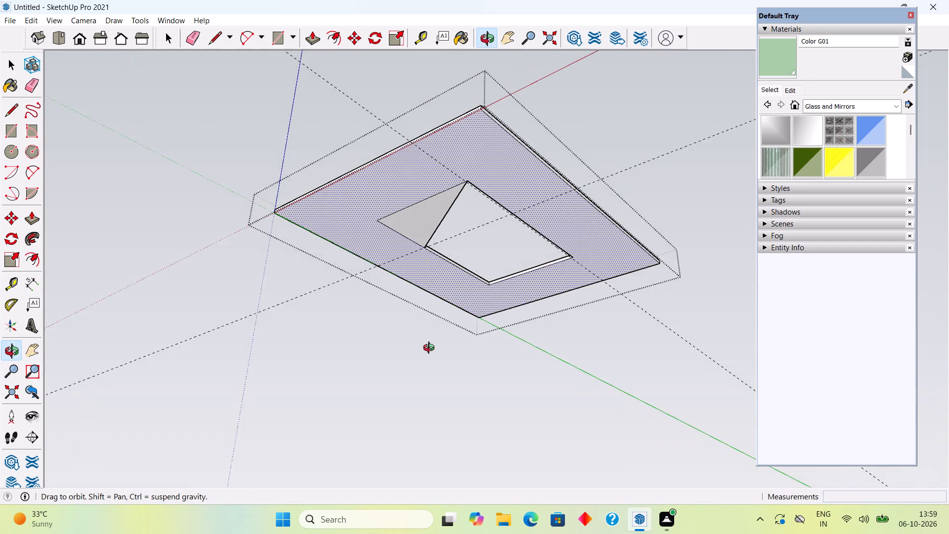
{"action": "middle_click_drag", "start_coordinate": [431, 349], "coordinate": [604, 323]}
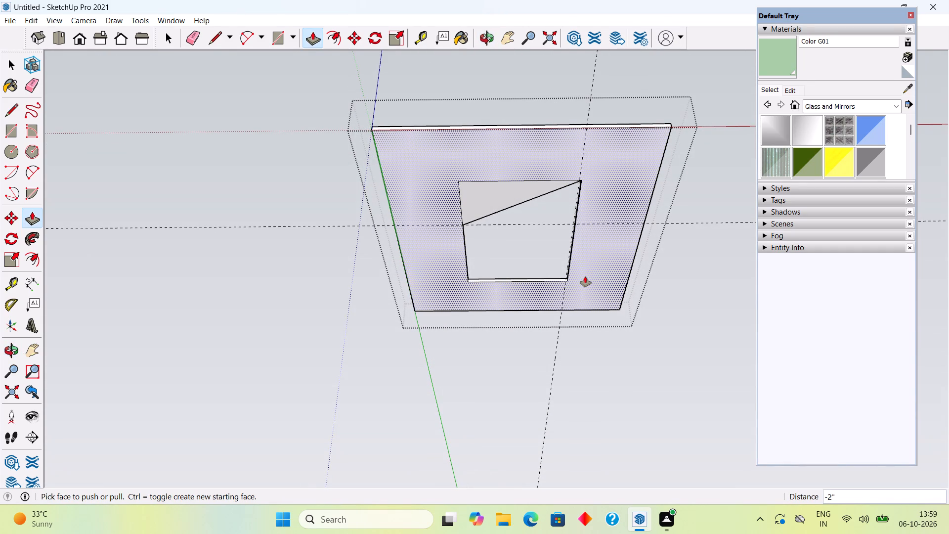
{"action": "key", "text": "space"}
{"action": "left_click", "coordinate": [675, 258]}
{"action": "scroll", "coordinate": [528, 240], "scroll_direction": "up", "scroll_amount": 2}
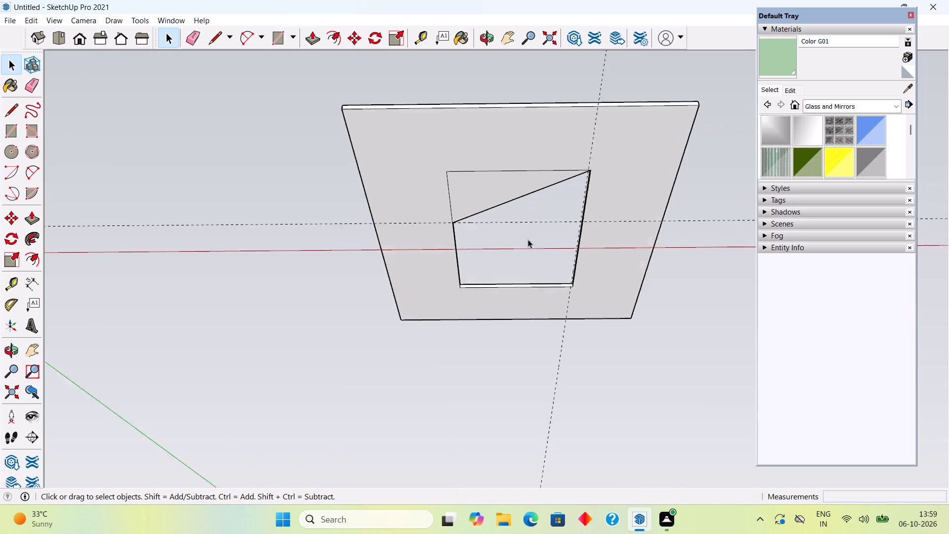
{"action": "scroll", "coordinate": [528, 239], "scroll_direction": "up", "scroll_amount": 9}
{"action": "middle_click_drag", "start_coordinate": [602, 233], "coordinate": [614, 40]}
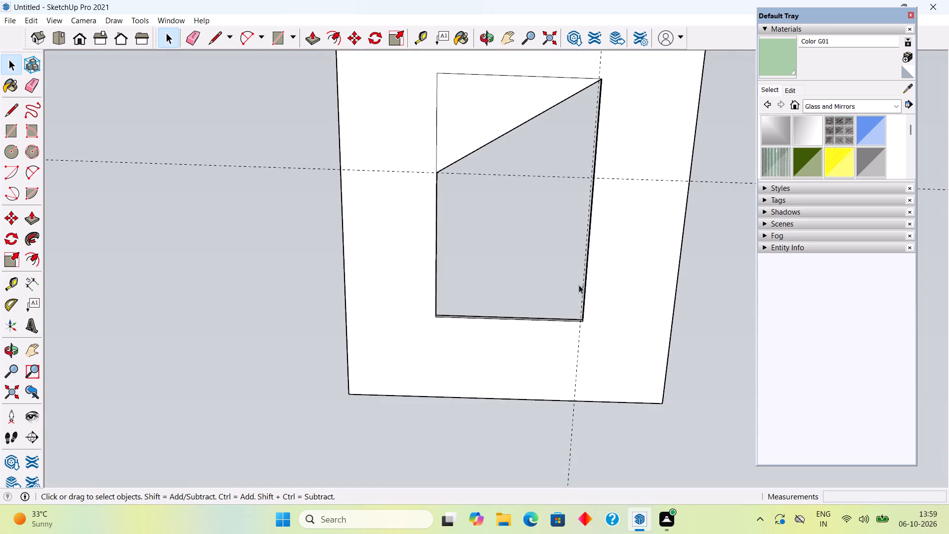
Undo the 2" opening cut and the slanting line dividing the central rectangle.
{"action": "key", "text": "ctrl+z"}
{"action": "key", "text": "ctrl+z"}
{"action": "key", "text": "ctrl+z"}
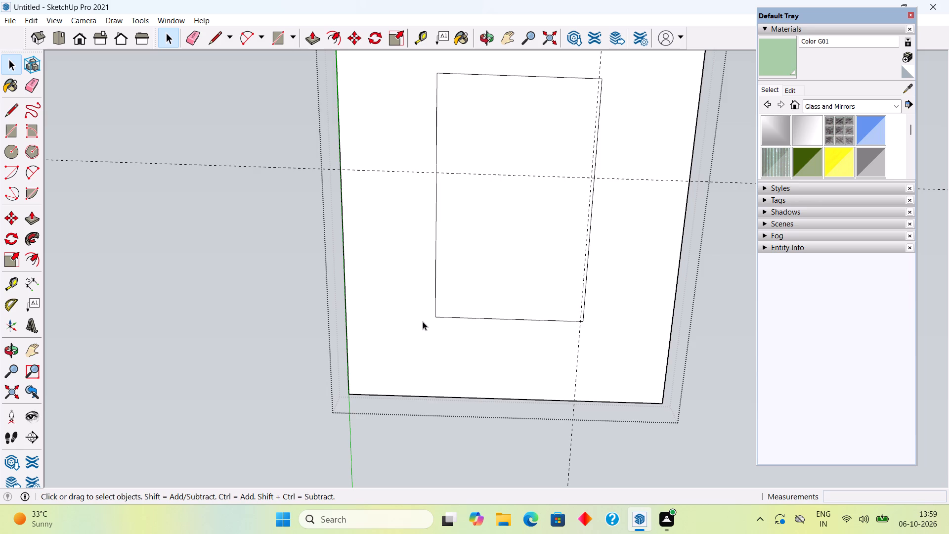
Place two guides parallel to the central rectangle's long edges, one 1' outside the first edge and one 1' inside the opposite edge.
{"action": "key", "text": "t"}
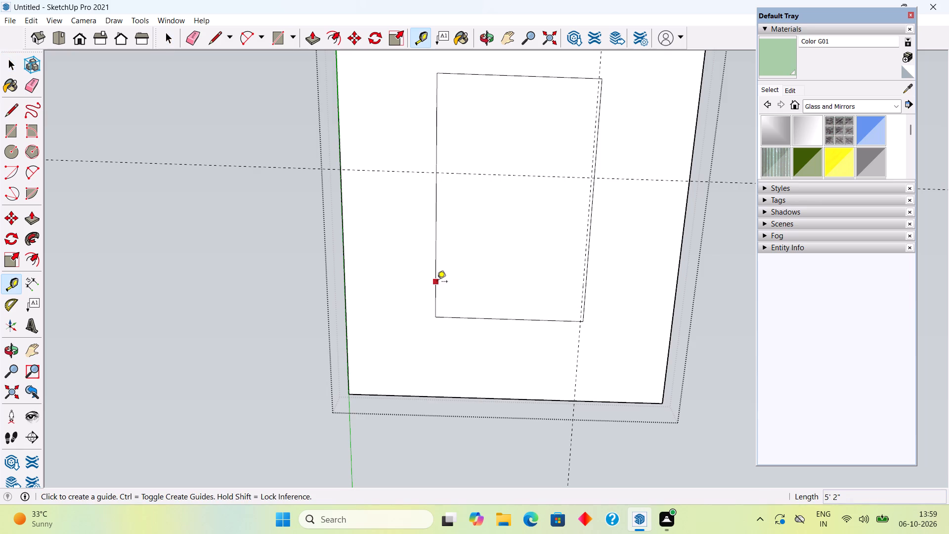
{"action": "left_click", "coordinate": [437, 282]}
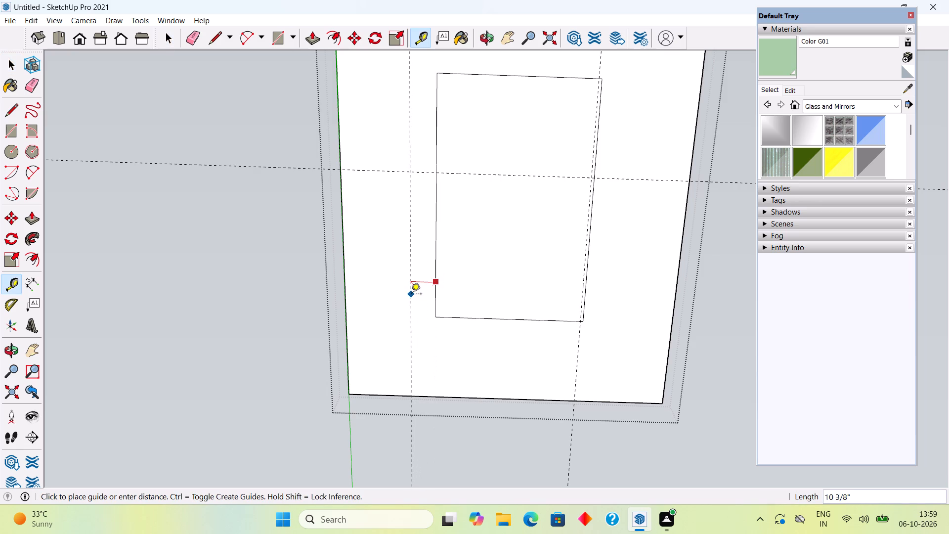
{"action": "type", "text": "1'"}
{"action": "key", "text": "Return"}
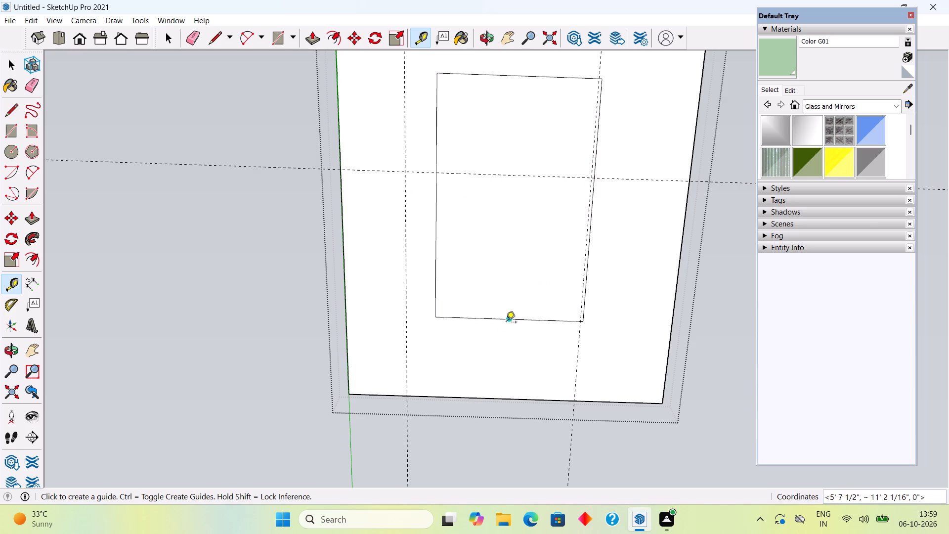
{"action": "left_click", "coordinate": [585, 289]}
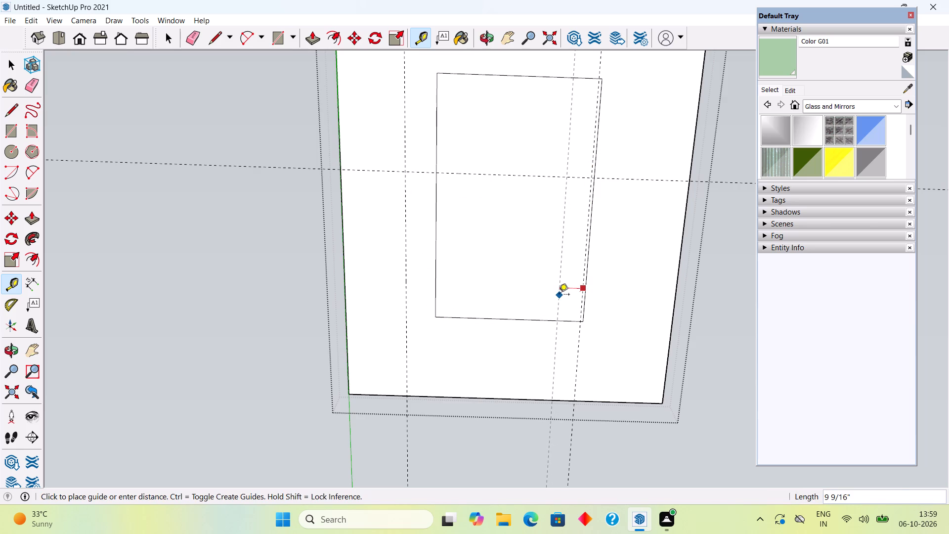
{"action": "type", "text": "1'"}
{"action": "key", "text": "Return"}
{"action": "key", "text": "space"}
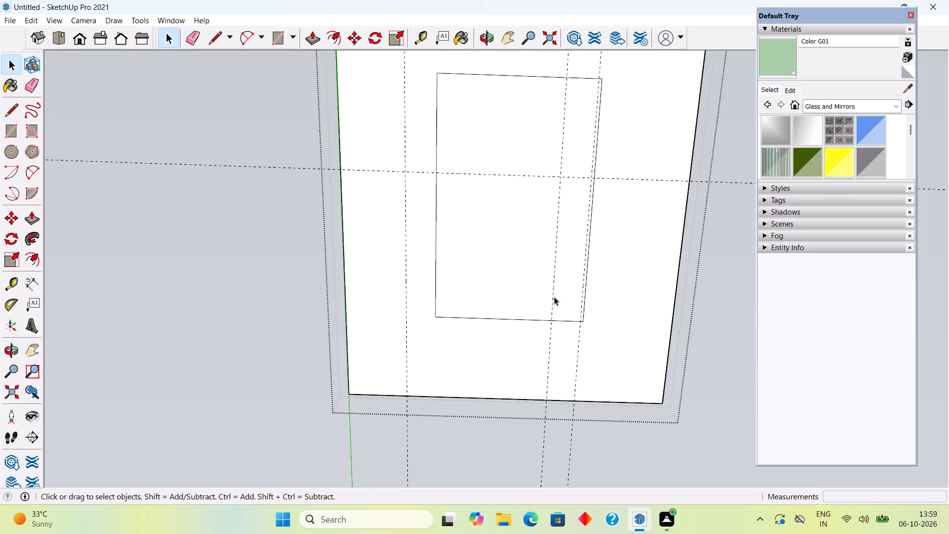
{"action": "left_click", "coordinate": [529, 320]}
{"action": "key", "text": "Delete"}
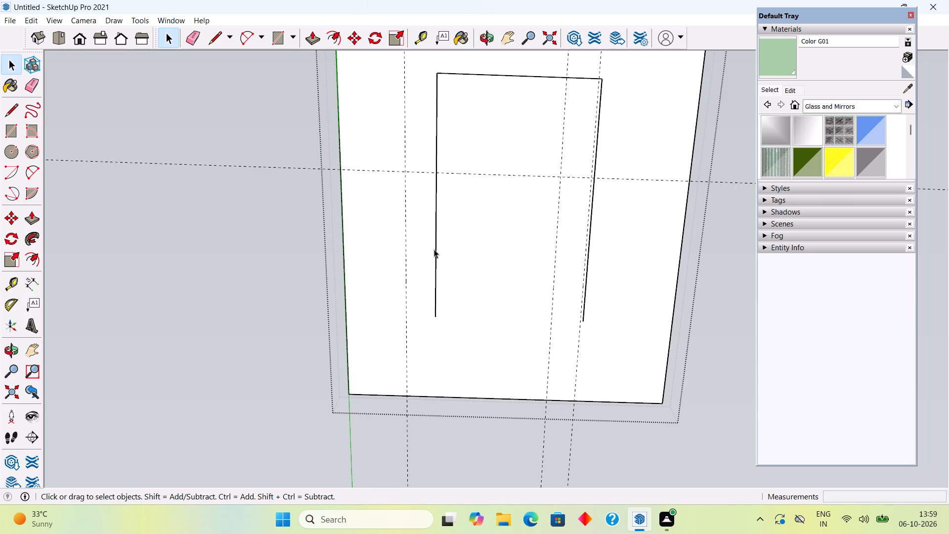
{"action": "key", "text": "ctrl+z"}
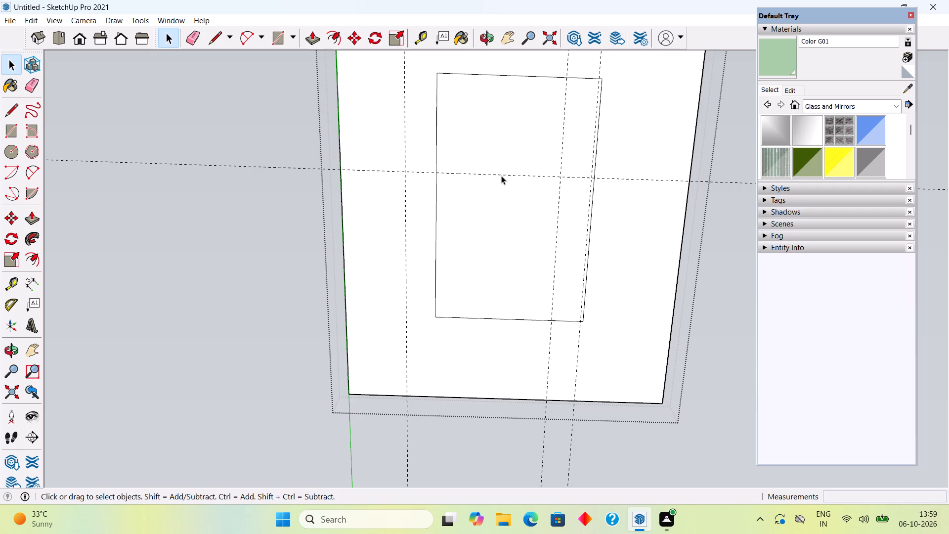
Place guides along both short edges of the central rectangle and a diagonal guide from the cross guide through its far corner.
{"action": "key", "text": "t"}
{"action": "left_click", "coordinate": [505, 178]}
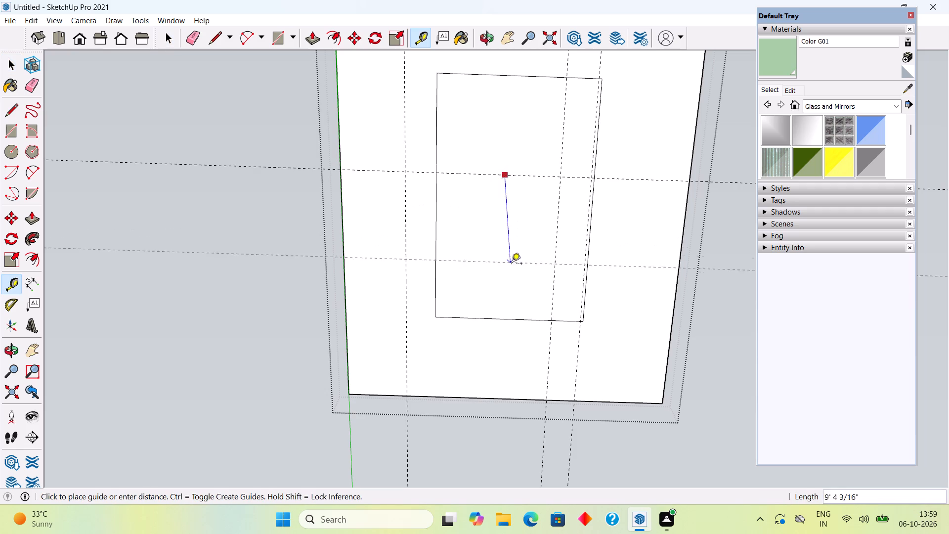
{"action": "left_click", "coordinate": [500, 318]}
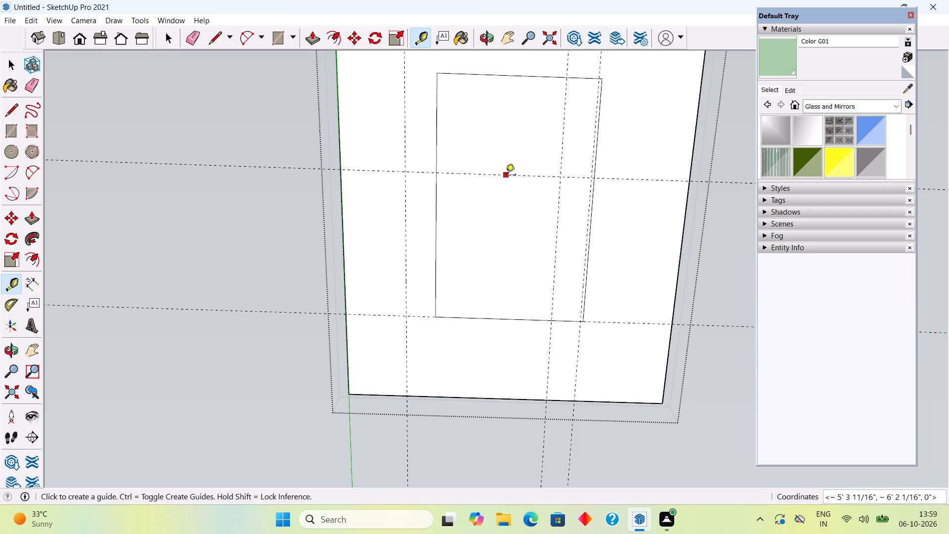
{"action": "left_click", "coordinate": [506, 180]}
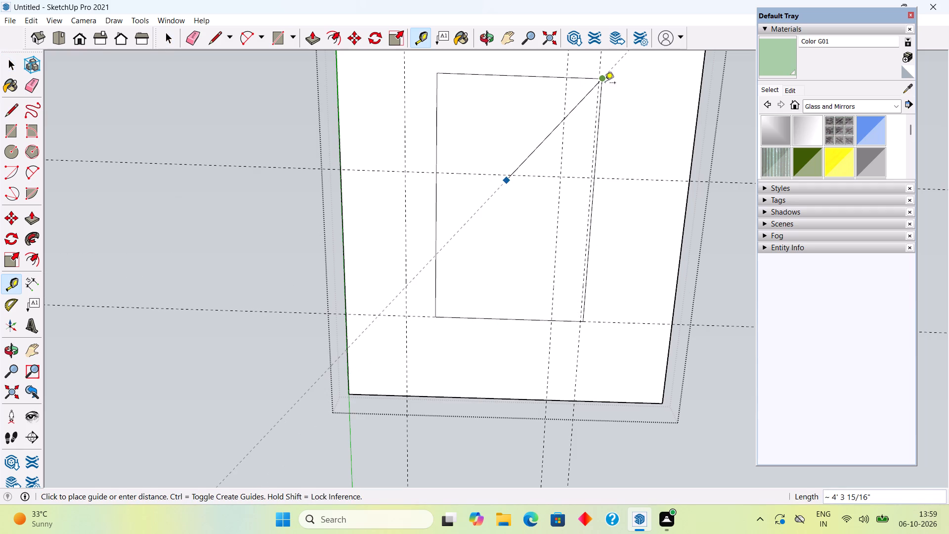
{"action": "left_click", "coordinate": [604, 80]}
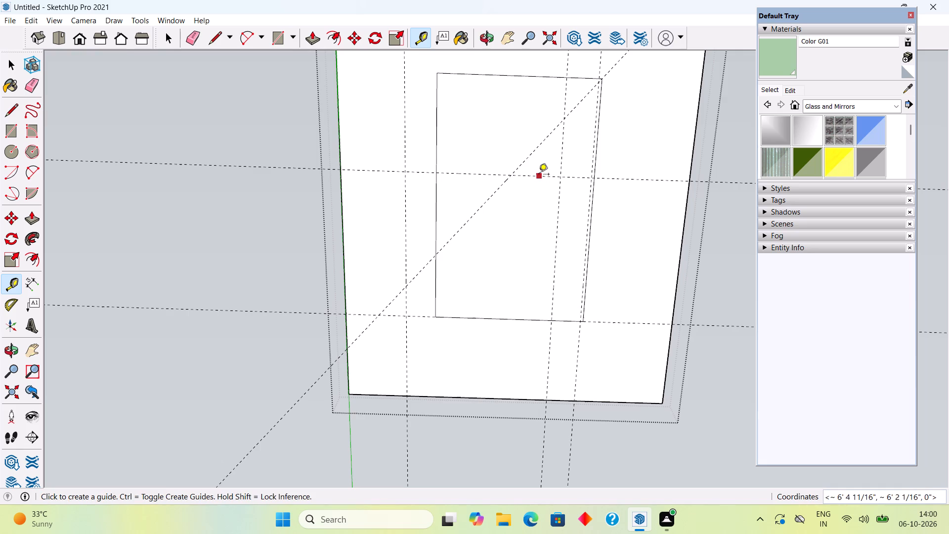
{"action": "left_click", "coordinate": [539, 177]}
{"action": "left_click", "coordinate": [556, 82]}
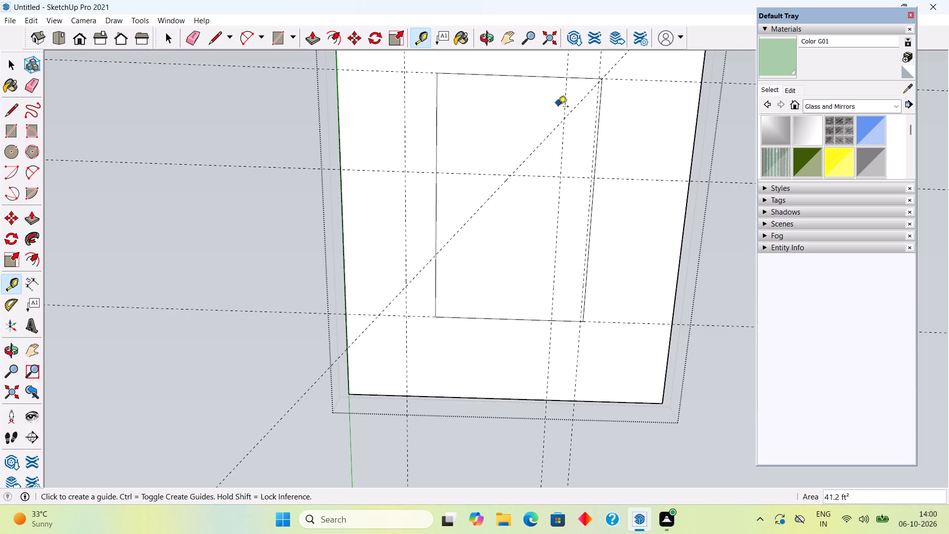
{"action": "key", "text": "space"}
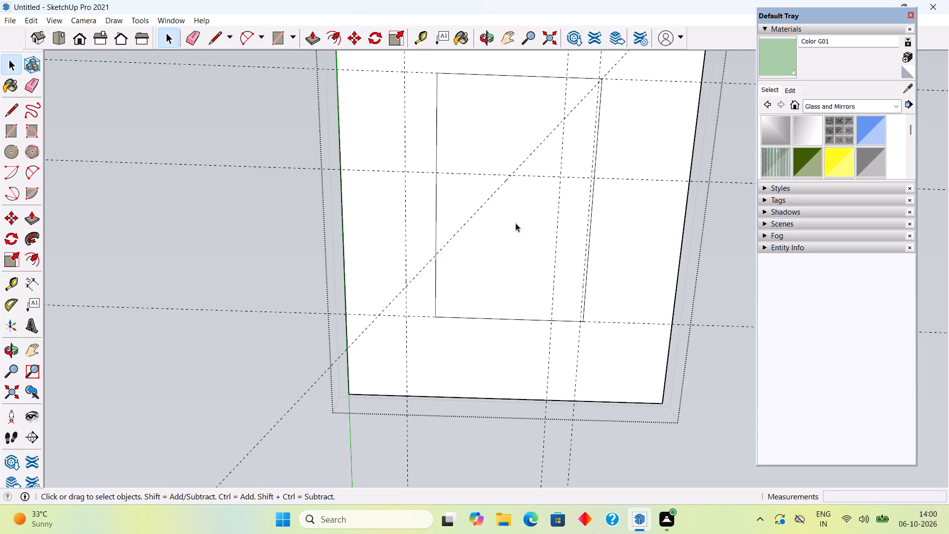
Delete the central rectangle's near short edge, the long edge's portion before the cross guide, and the whole opposite long edge.
{"action": "left_click", "coordinate": [501, 318]}
{"action": "key", "text": "Delete"}
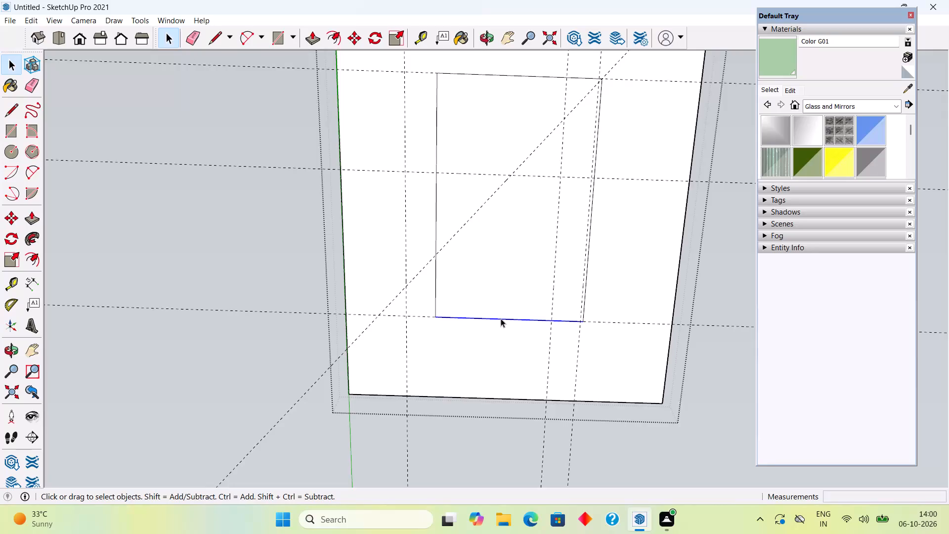
{"action": "left_click", "coordinate": [437, 224]}
{"action": "key", "text": "Delete"}
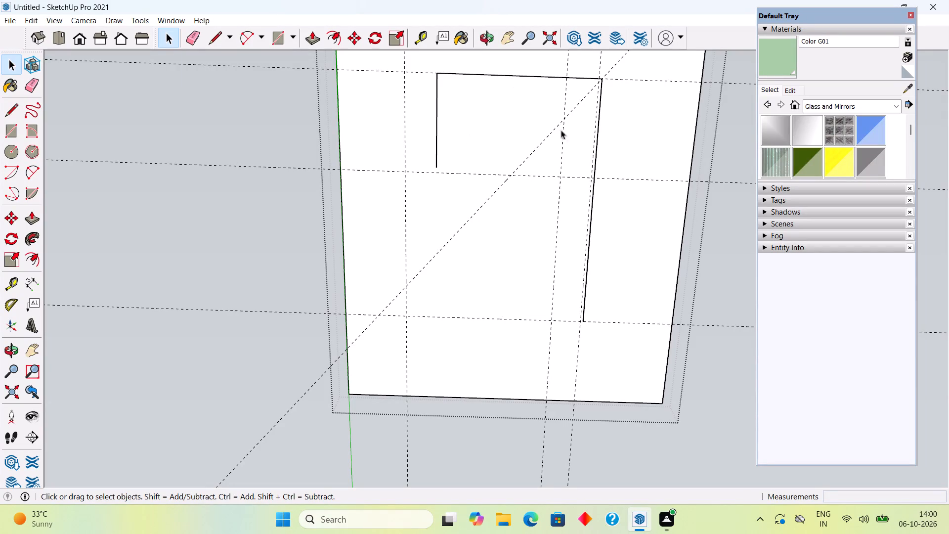
{"action": "left_click", "coordinate": [589, 239]}
{"action": "key", "text": "Delete"}
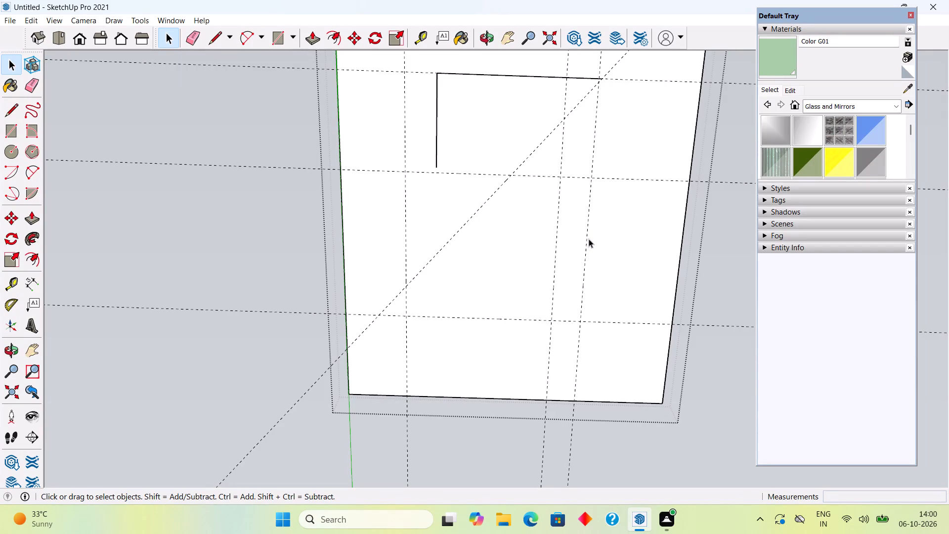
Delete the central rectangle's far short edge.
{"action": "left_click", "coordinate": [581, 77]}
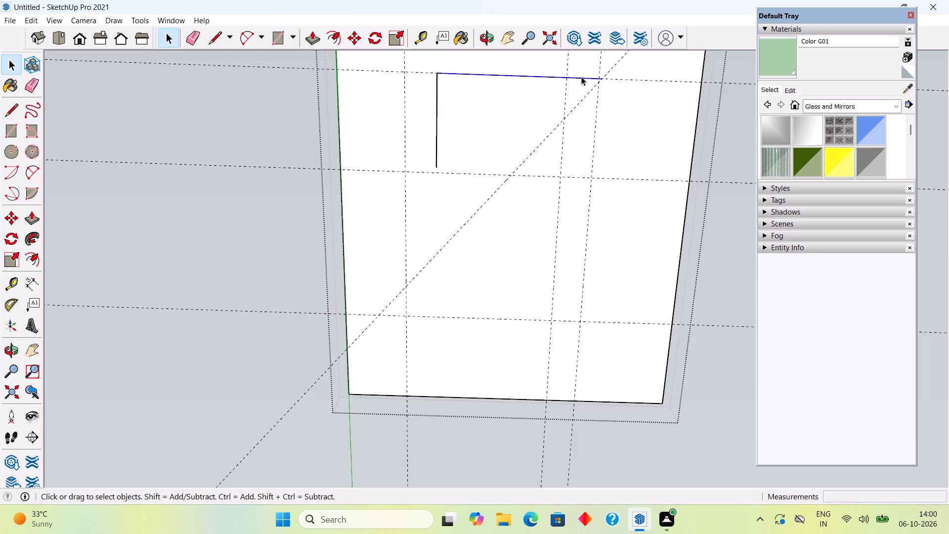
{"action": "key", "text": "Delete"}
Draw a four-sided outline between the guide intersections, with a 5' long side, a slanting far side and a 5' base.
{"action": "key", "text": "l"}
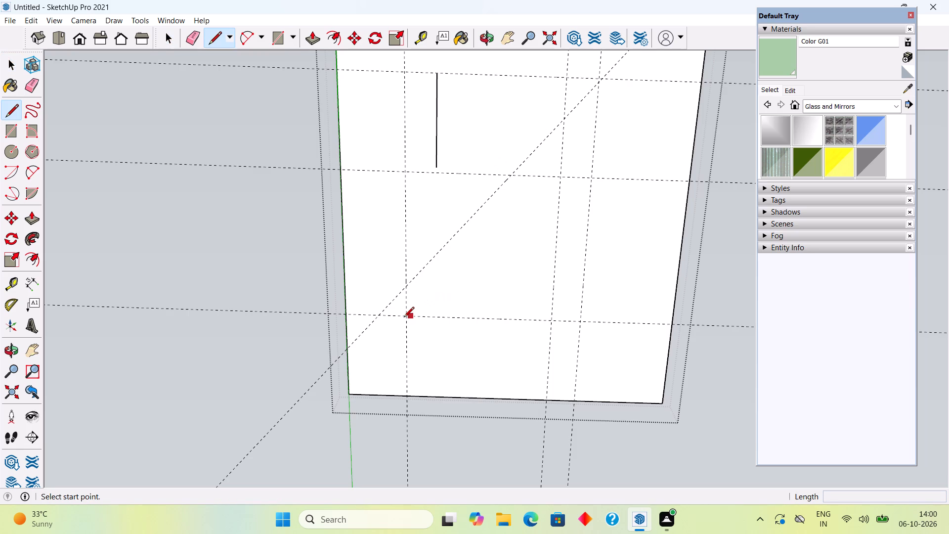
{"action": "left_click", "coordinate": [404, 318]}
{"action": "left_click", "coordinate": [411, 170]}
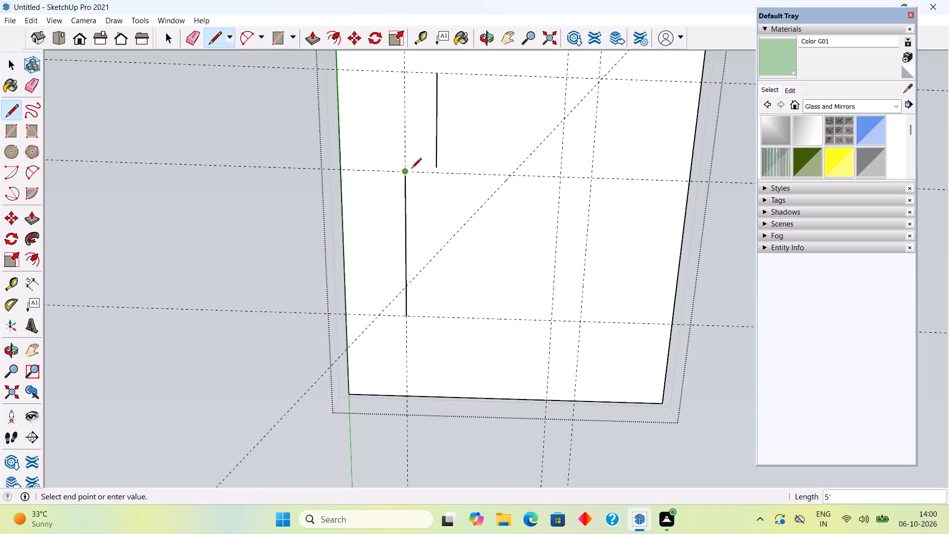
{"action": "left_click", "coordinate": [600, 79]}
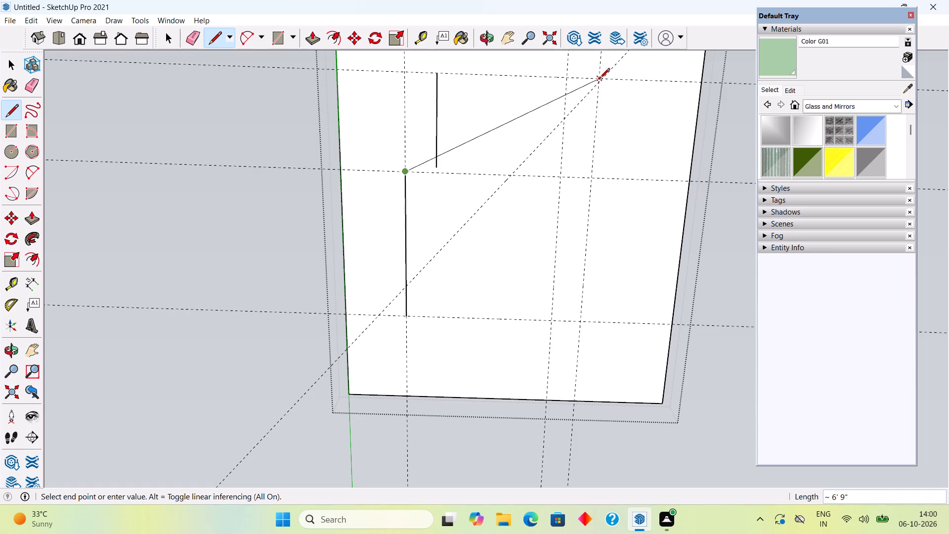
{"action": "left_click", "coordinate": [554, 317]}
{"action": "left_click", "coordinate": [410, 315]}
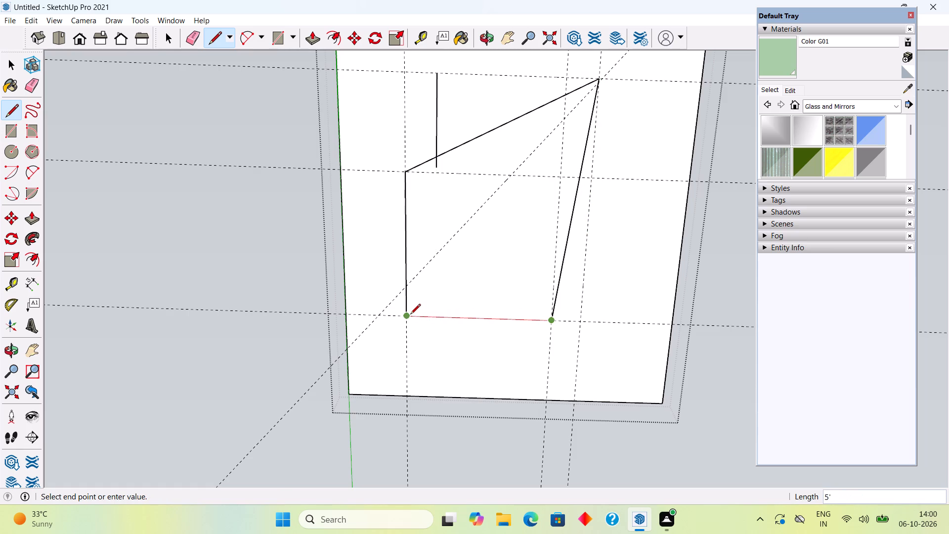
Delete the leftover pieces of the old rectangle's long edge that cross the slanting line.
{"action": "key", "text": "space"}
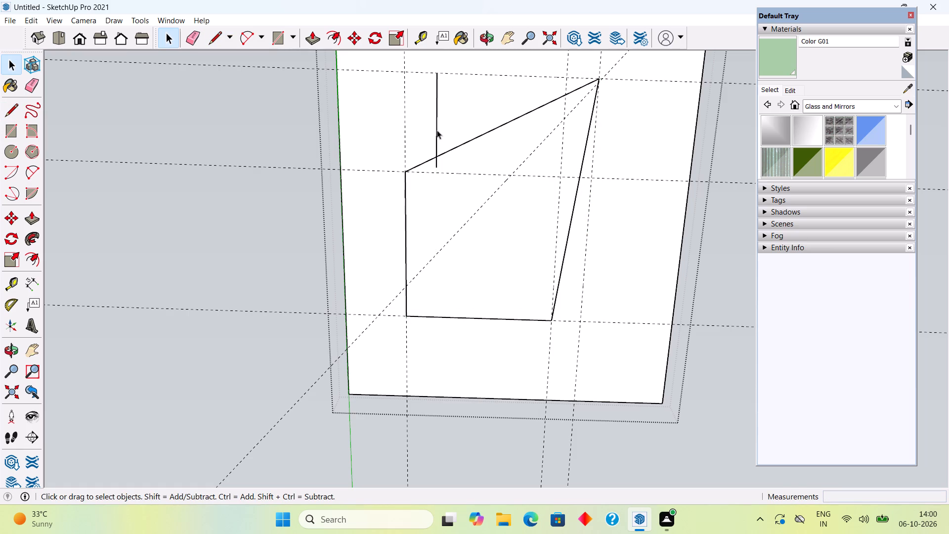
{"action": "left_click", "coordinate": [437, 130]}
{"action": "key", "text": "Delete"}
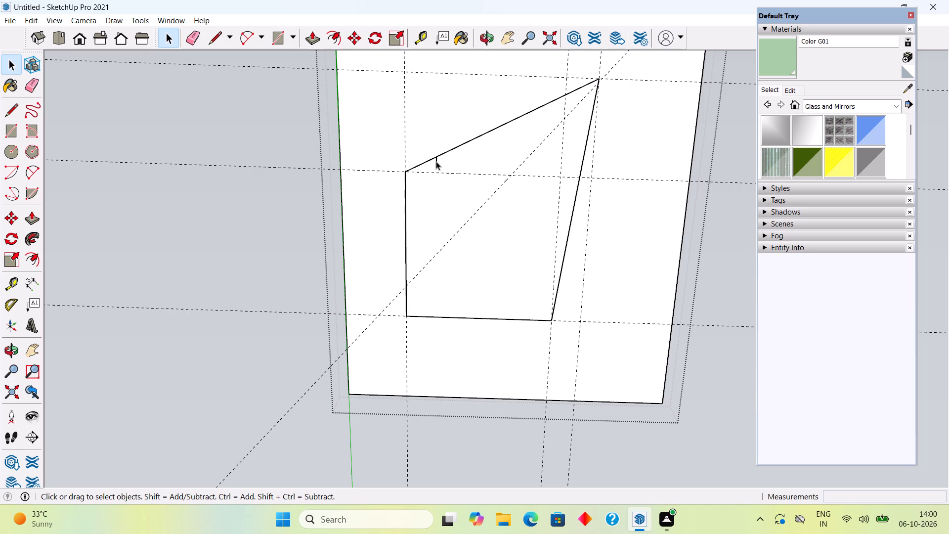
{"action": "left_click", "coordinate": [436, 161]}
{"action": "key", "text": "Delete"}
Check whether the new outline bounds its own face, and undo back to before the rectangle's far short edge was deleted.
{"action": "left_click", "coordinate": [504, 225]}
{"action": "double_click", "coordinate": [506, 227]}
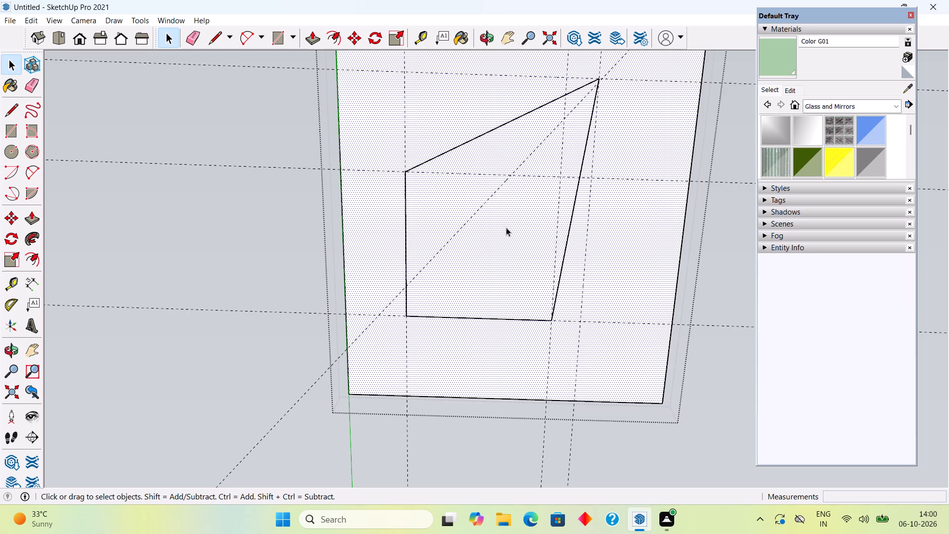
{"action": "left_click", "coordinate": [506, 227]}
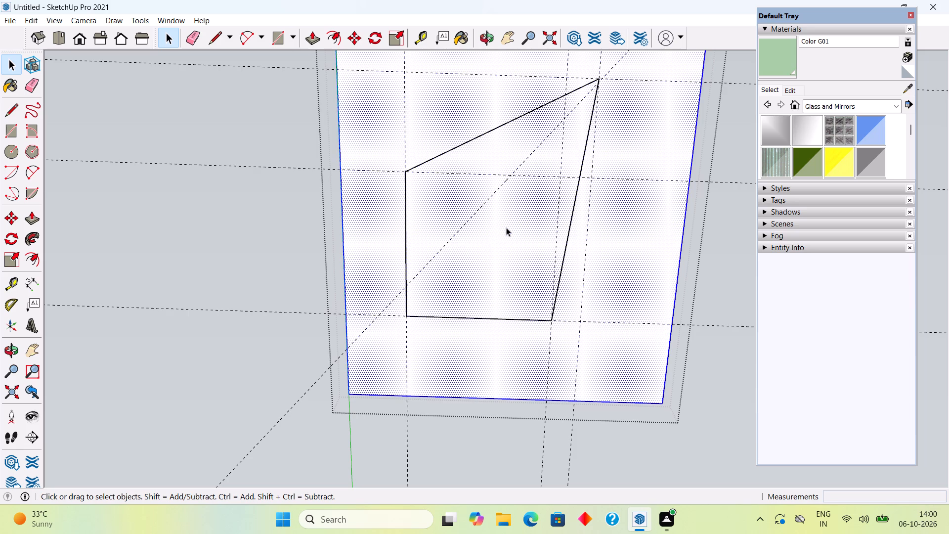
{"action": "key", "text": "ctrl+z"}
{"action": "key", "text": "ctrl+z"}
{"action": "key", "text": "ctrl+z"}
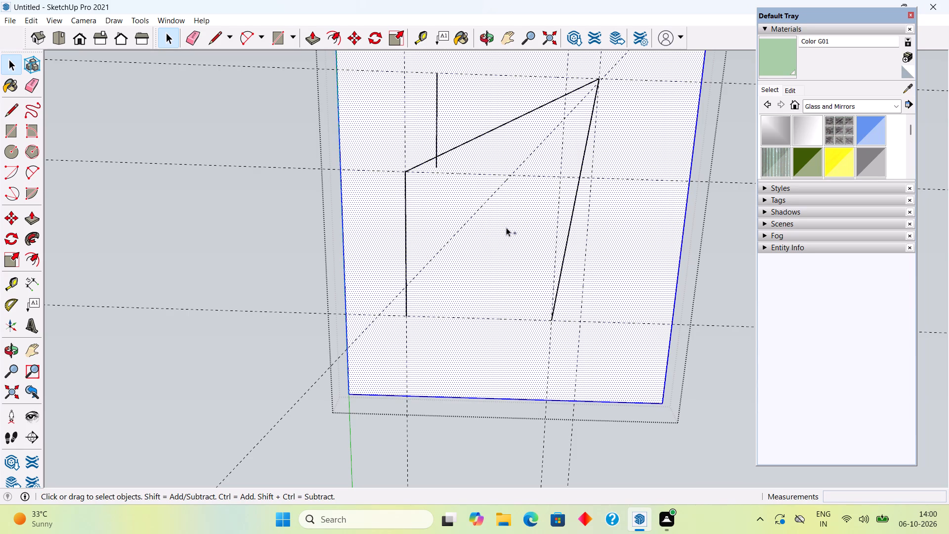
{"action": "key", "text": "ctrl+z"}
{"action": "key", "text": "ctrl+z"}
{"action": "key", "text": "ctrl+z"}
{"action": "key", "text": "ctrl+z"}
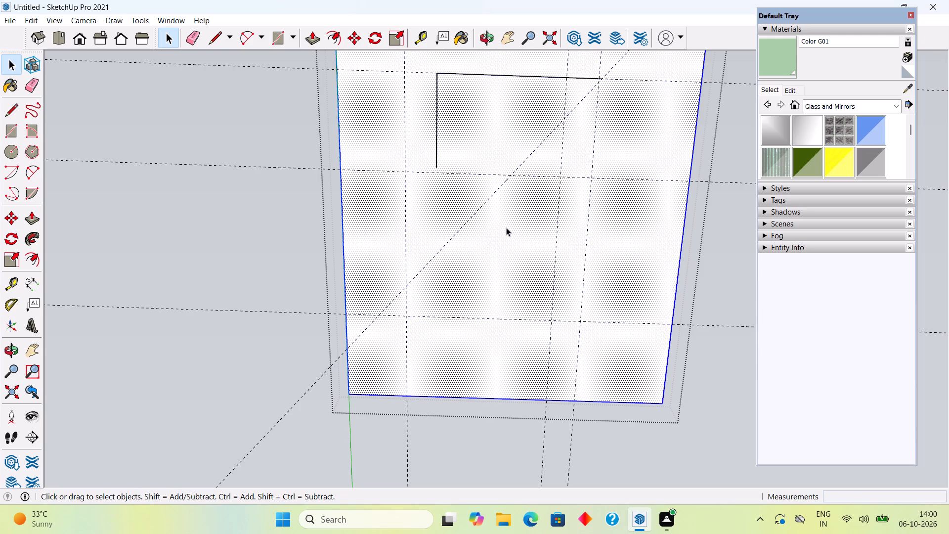
Delete the rectangle's two remaining edges, the far short edge and the leftover long-edge piece, and select the slab face.
{"action": "key", "text": "z"}
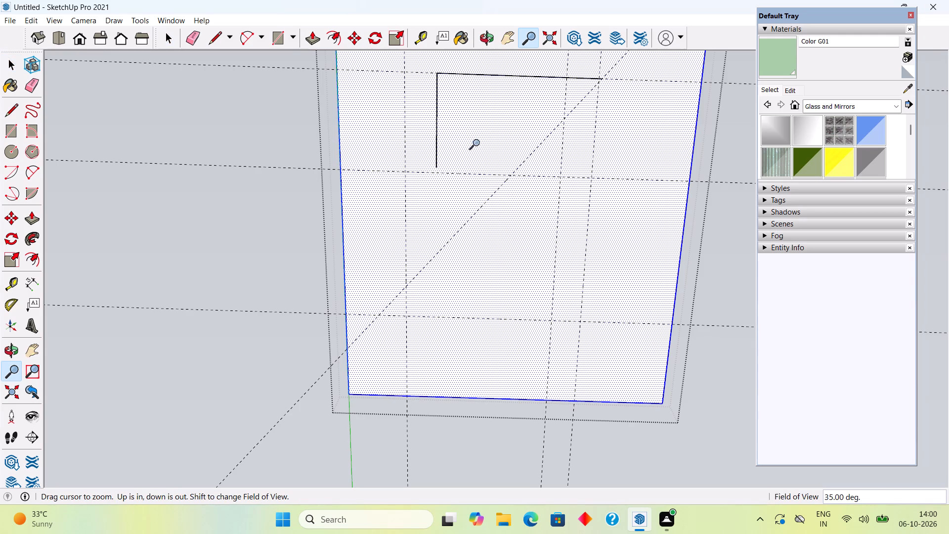
{"action": "key", "text": "space"}
{"action": "left_click", "coordinate": [502, 75]}
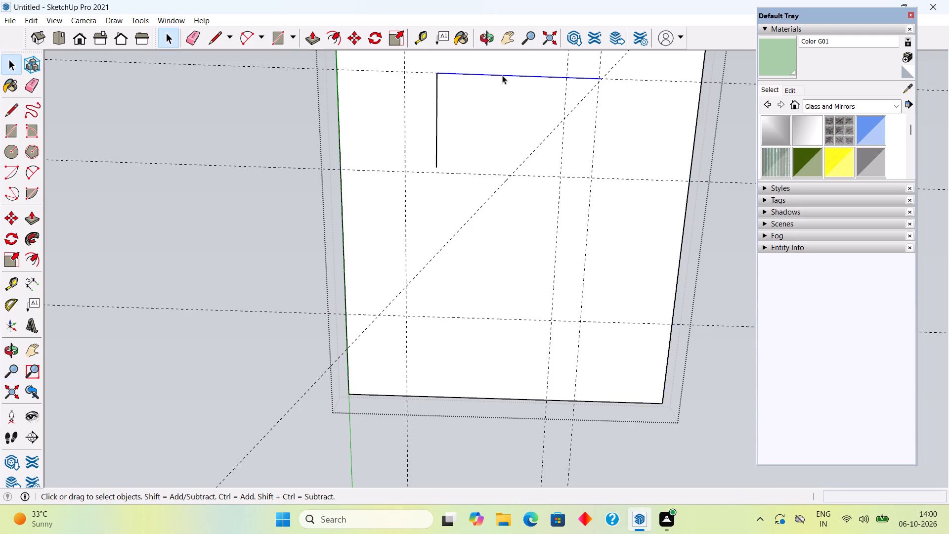
{"action": "key", "text": "Delete"}
{"action": "left_click", "coordinate": [437, 153]}
{"action": "key", "text": "Delete"}
{"action": "left_click", "coordinate": [449, 189]}
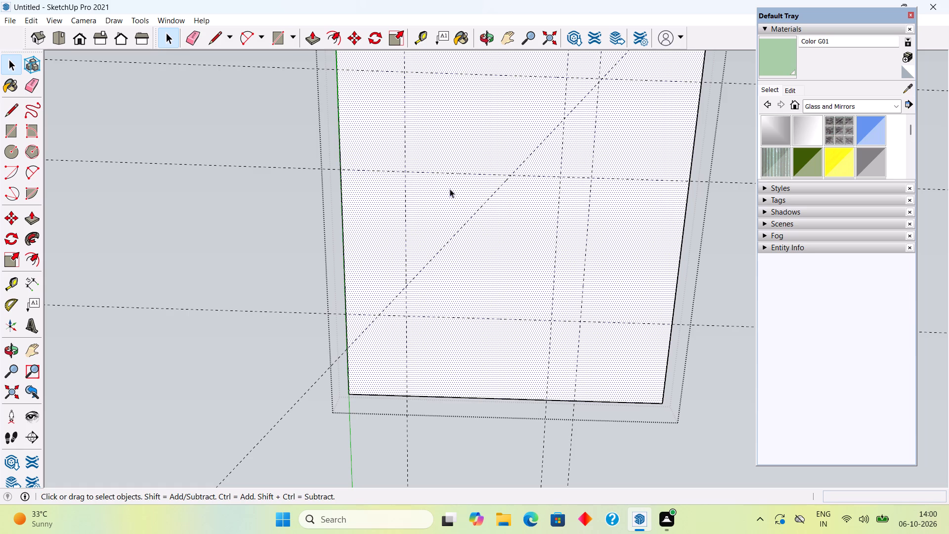
Redraw the four-sided opening outline on the slab face between the guide intersections, with a slanting far side.
{"action": "key", "text": "l"}
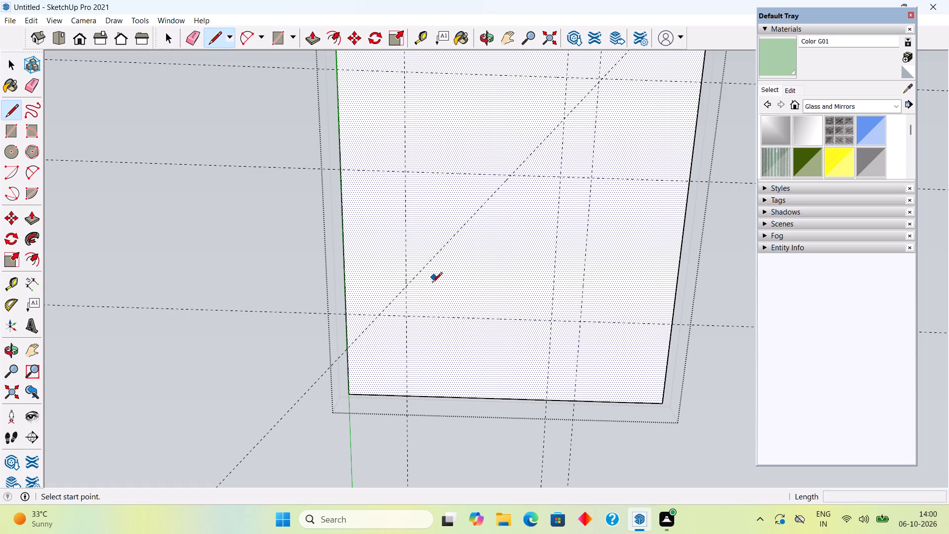
{"action": "left_click", "coordinate": [406, 315]}
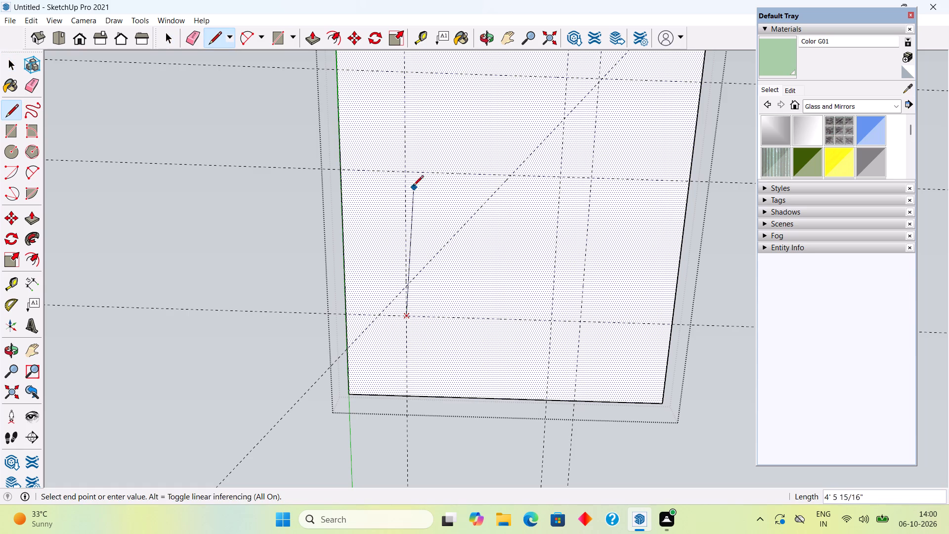
{"action": "left_click", "coordinate": [407, 170]}
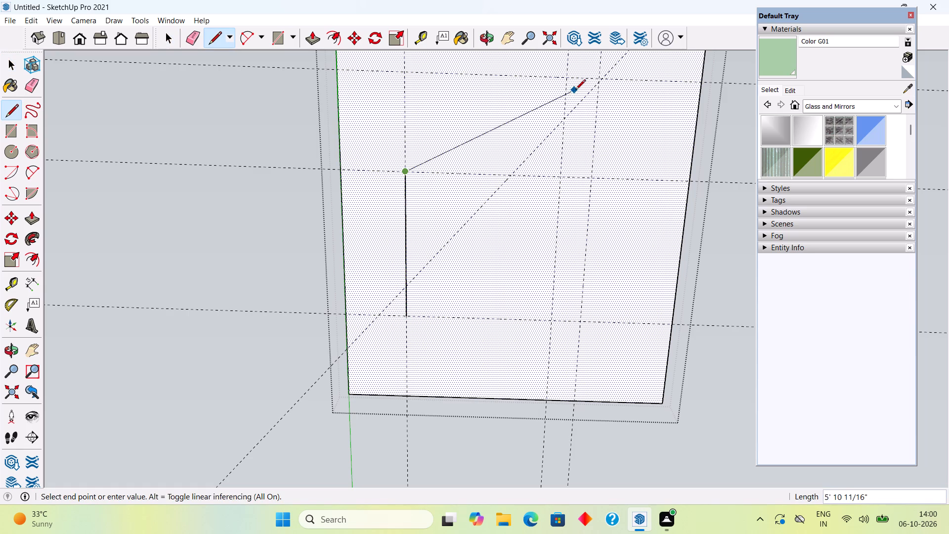
{"action": "left_click", "coordinate": [599, 78]}
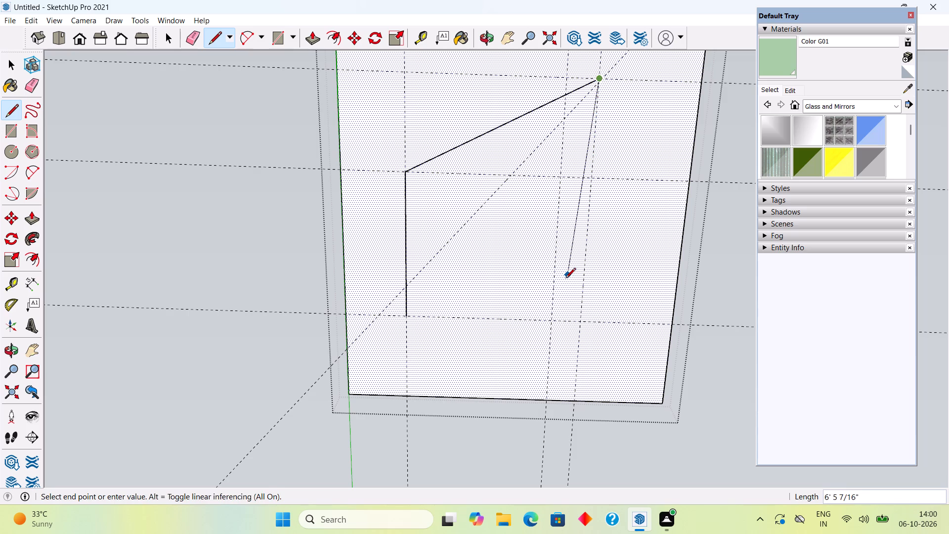
{"action": "left_click", "coordinate": [551, 319]}
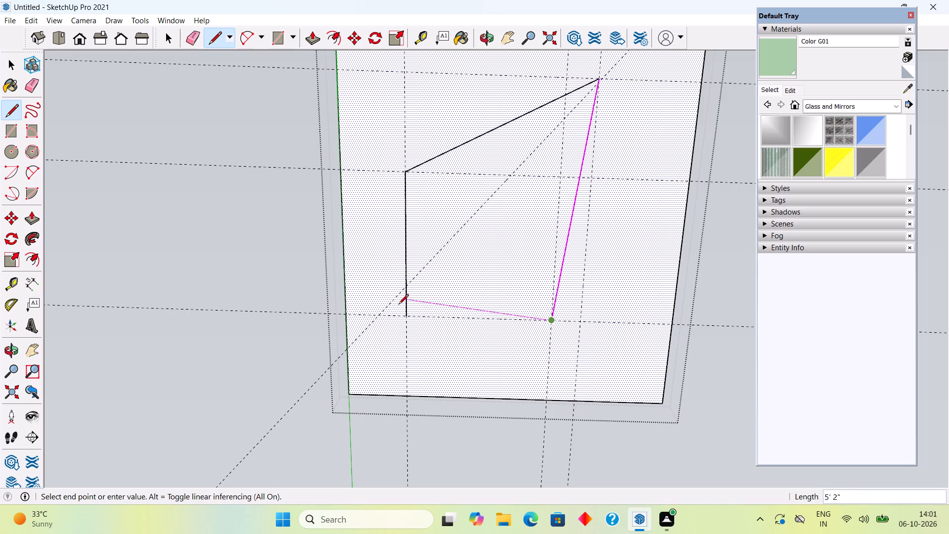
{"action": "left_click", "coordinate": [410, 317]}
{"action": "key", "text": "space"}
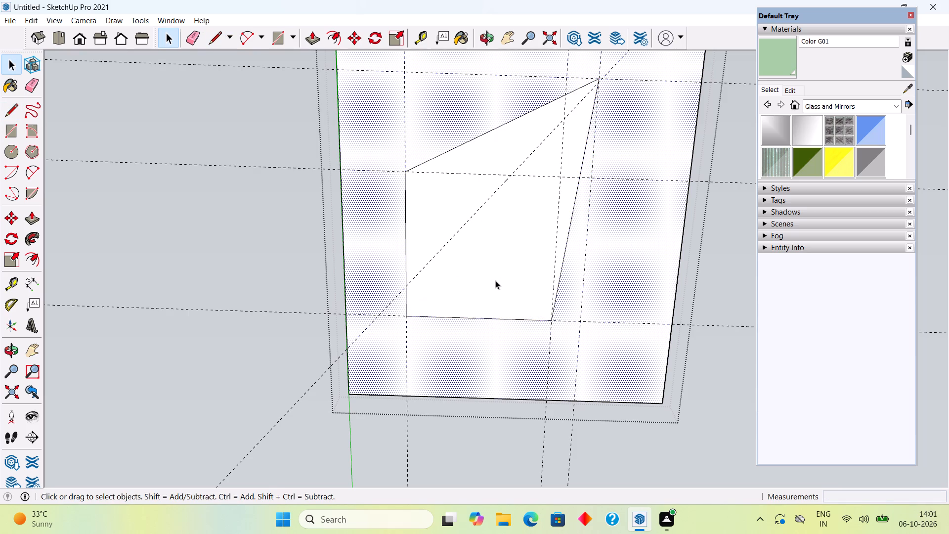
Push the four-sided face through the slab's full thickness with Push/Pull to cut the central opening.
{"action": "left_click", "coordinate": [495, 280]}
{"action": "key", "text": "p"}
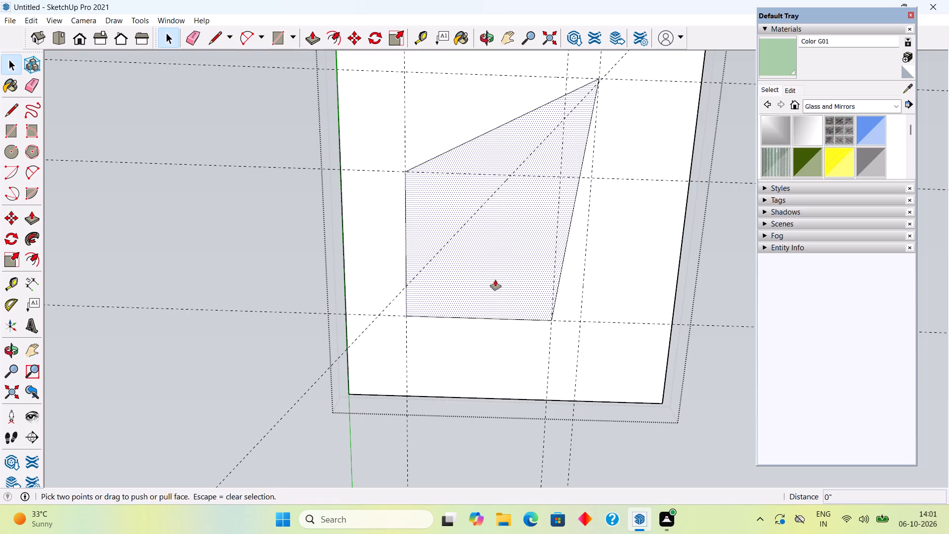
{"action": "left_click", "coordinate": [495, 280]}
{"action": "left_click", "coordinate": [507, 246]}
{"action": "key", "text": "space"}
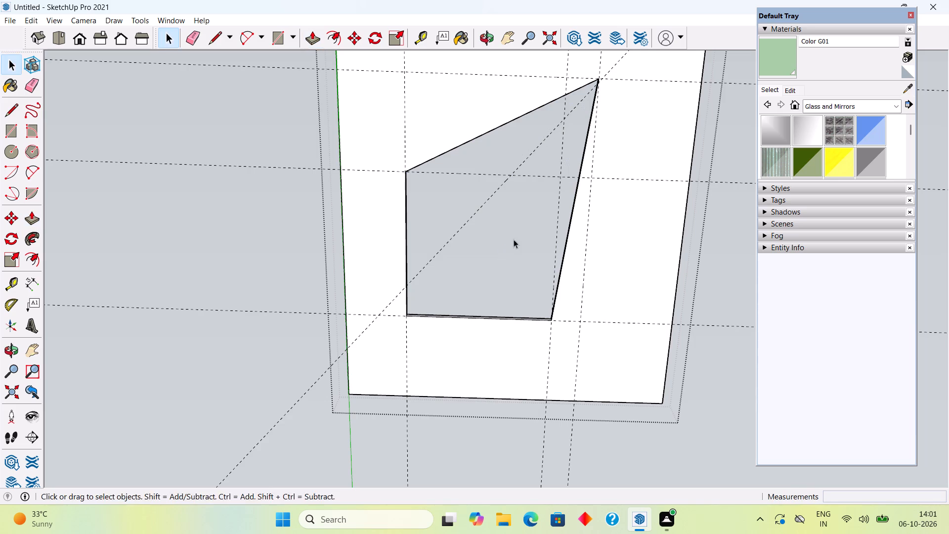
{"action": "middle_click_drag", "start_coordinate": [514, 239], "coordinate": [383, 400]}
{"action": "scroll", "coordinate": [392, 400], "scroll_direction": "down", "scroll_amount": 1}
{"action": "middle_click_drag", "start_coordinate": [652, 136], "coordinate": [536, 359]}
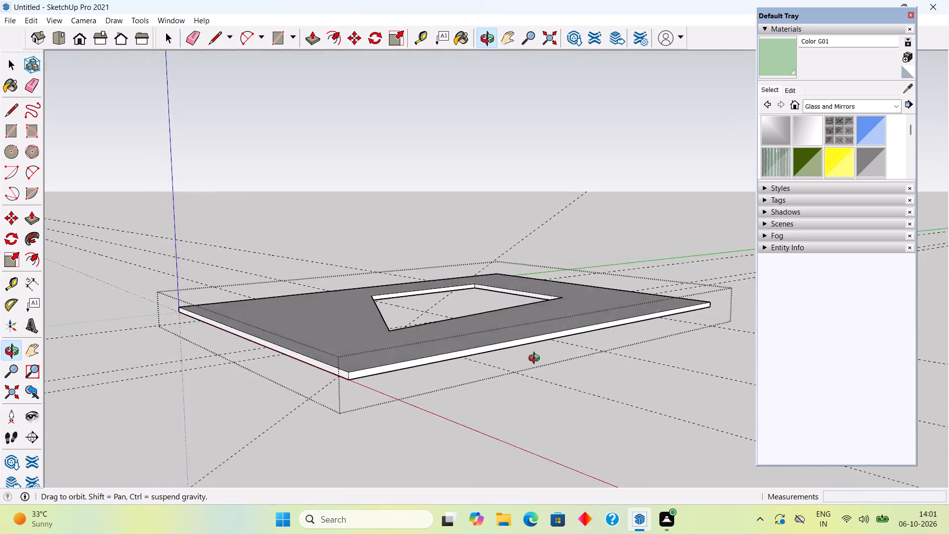
{"action": "middle_click_drag", "start_coordinate": [536, 359], "coordinate": [626, 170]}
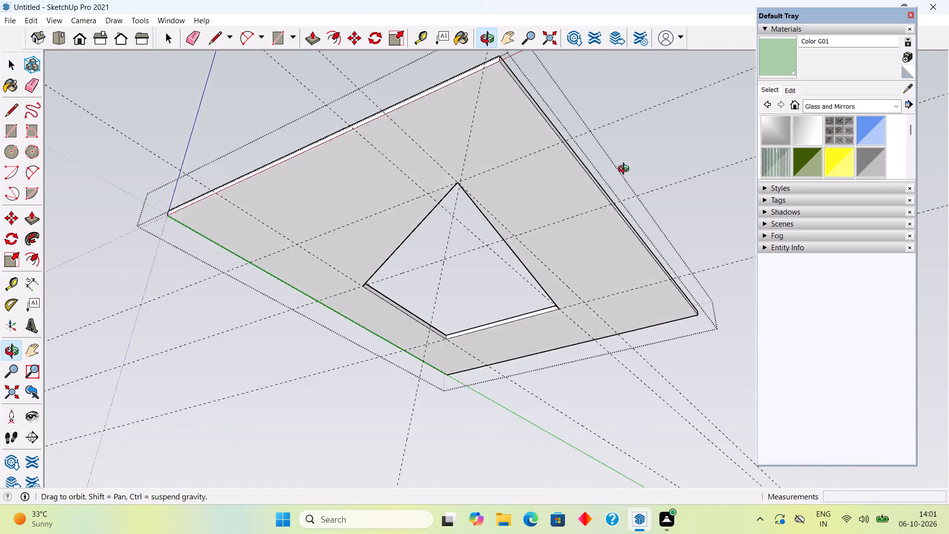
{"action": "middle_click_drag", "start_coordinate": [626, 170], "coordinate": [685, 165]}
{"action": "key", "text": "space"}
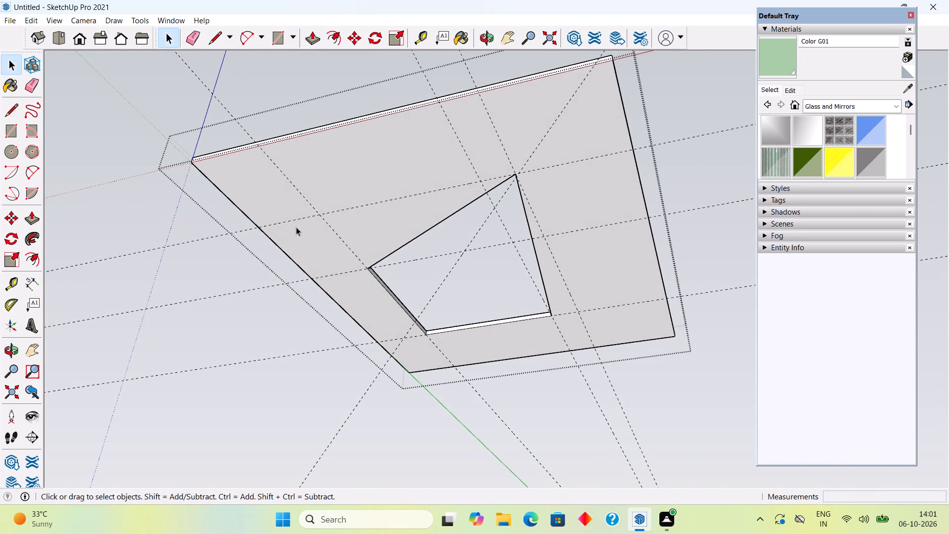
Close the slab group and delete all guides from the model.
{"action": "left_click", "coordinate": [162, 230]}
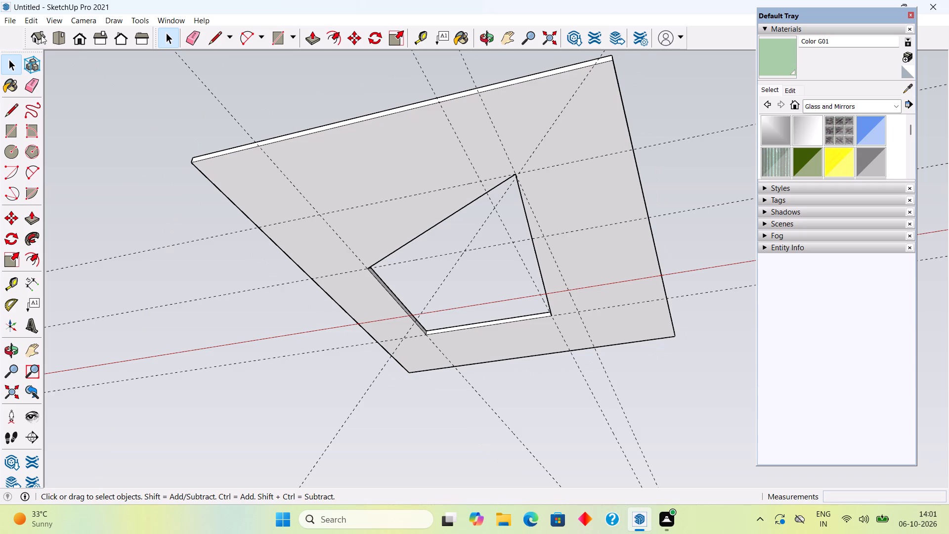
{"action": "left_click", "coordinate": [31, 13]}
{"action": "left_click", "coordinate": [31, 19]}
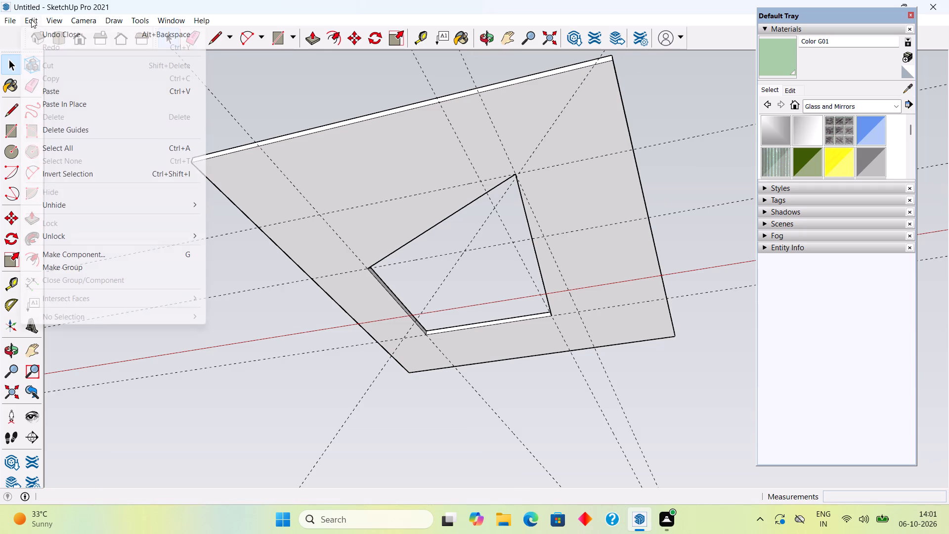
{"action": "left_click", "coordinate": [119, 134]}
Examine the slab and its slanted opening from below, from the sides and from above.
{"action": "middle_click_drag", "start_coordinate": [407, 222], "coordinate": [633, 227]}
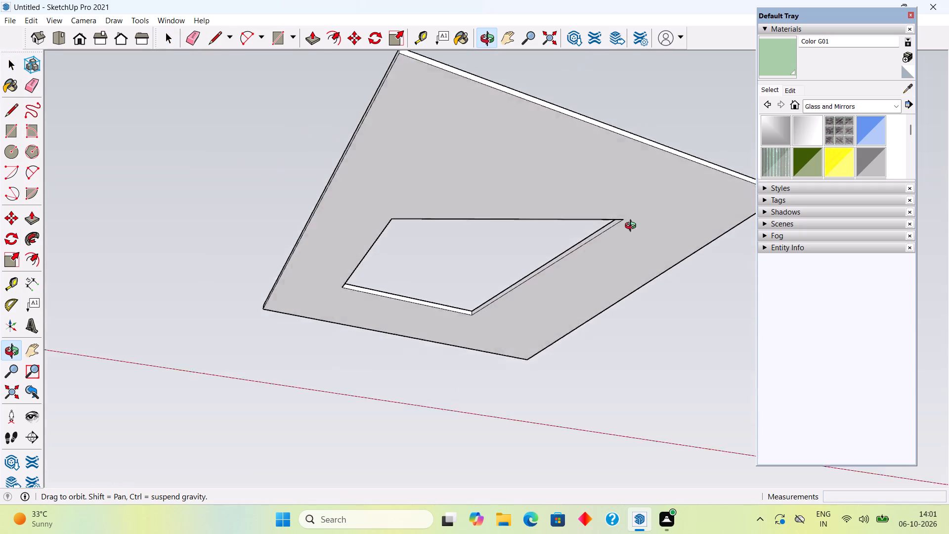
{"action": "middle_click_drag", "start_coordinate": [633, 227], "coordinate": [501, 228]}
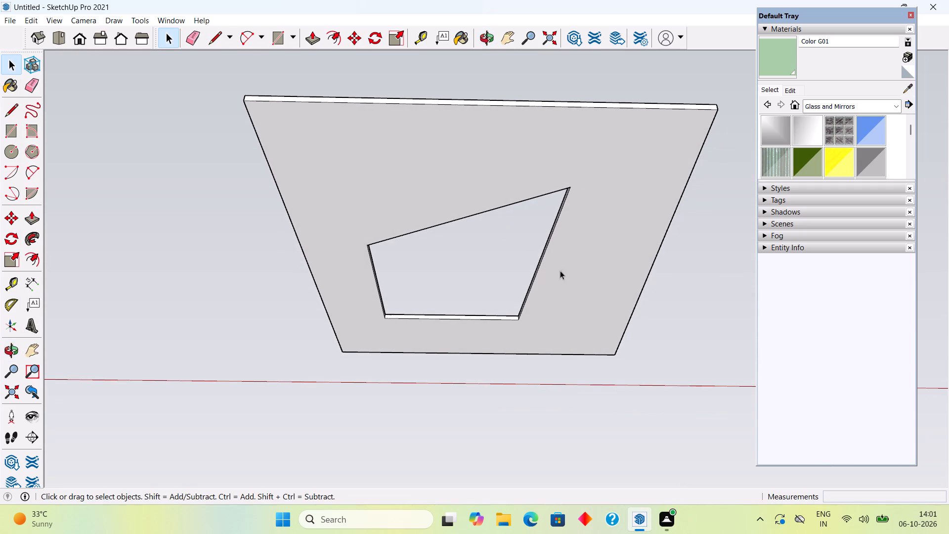
{"action": "middle_click_drag", "start_coordinate": [562, 272], "coordinate": [696, 327]}
{"action": "scroll", "coordinate": [622, 295], "scroll_direction": "up", "scroll_amount": 3}
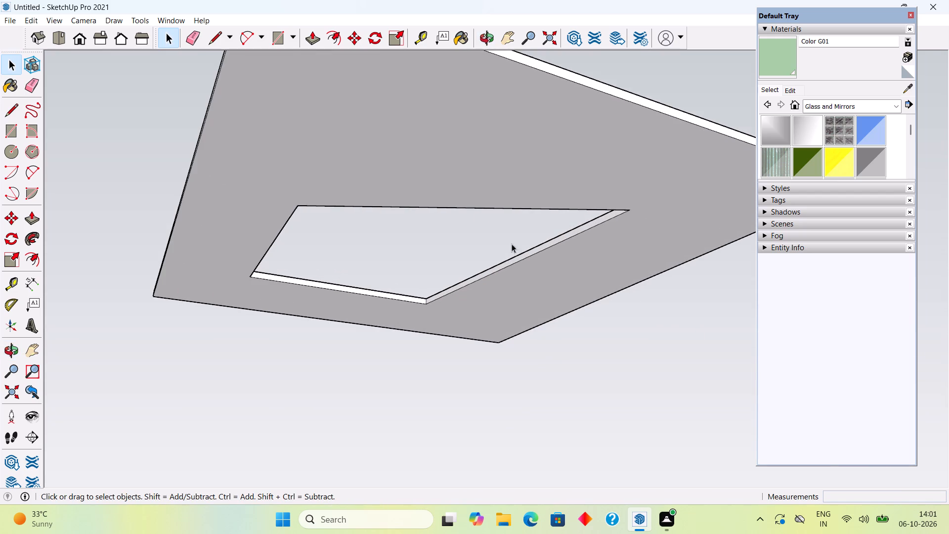
{"action": "scroll", "coordinate": [523, 247], "scroll_direction": "up", "scroll_amount": 4}
{"action": "middle_click_drag", "start_coordinate": [618, 230], "coordinate": [434, 388]}
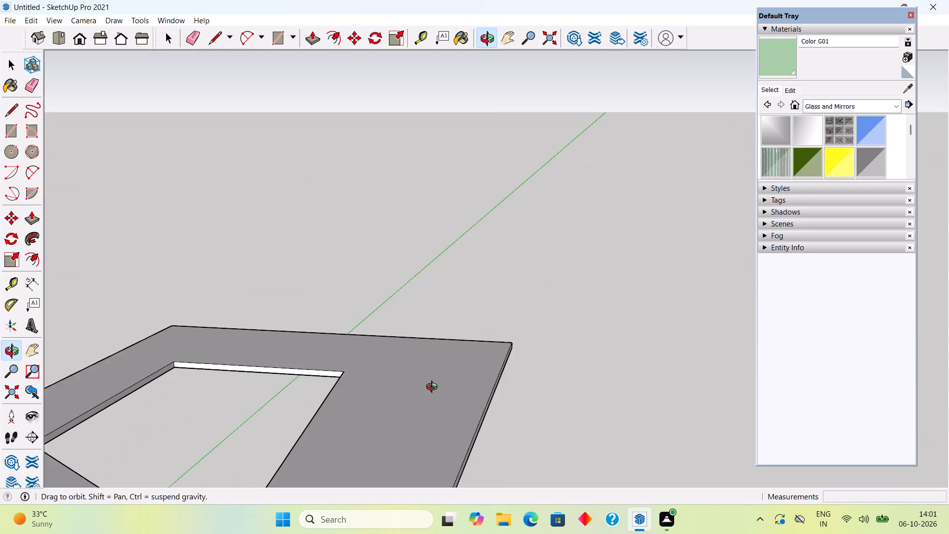
{"action": "middle_click_drag", "start_coordinate": [434, 388], "coordinate": [430, 247]}
{"action": "scroll", "coordinate": [430, 241], "scroll_direction": "down", "scroll_amount": 7}
{"action": "middle_click_drag", "start_coordinate": [379, 254], "coordinate": [297, 226]}
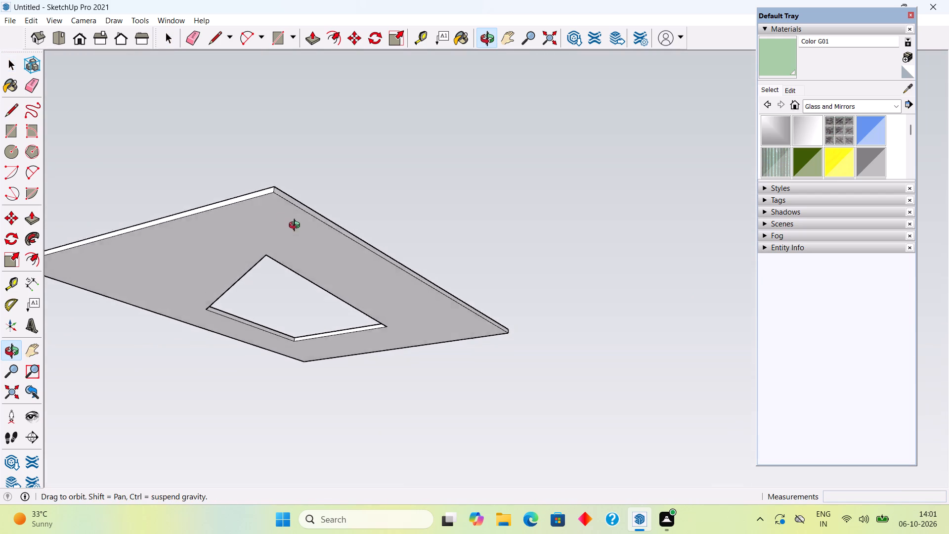
{"action": "middle_click_drag", "start_coordinate": [297, 226], "coordinate": [263, 169]}
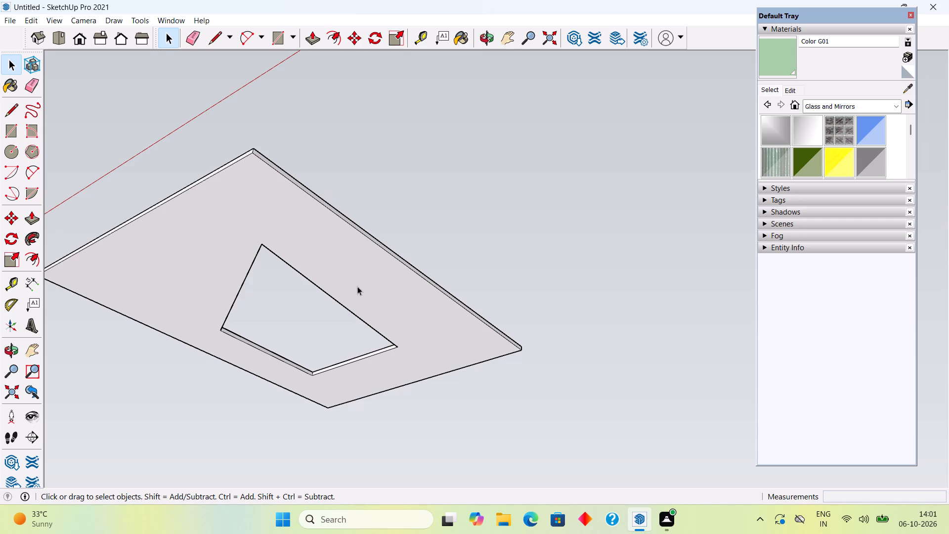
{"action": "scroll", "coordinate": [374, 291], "scroll_direction": "down", "scroll_amount": 2}
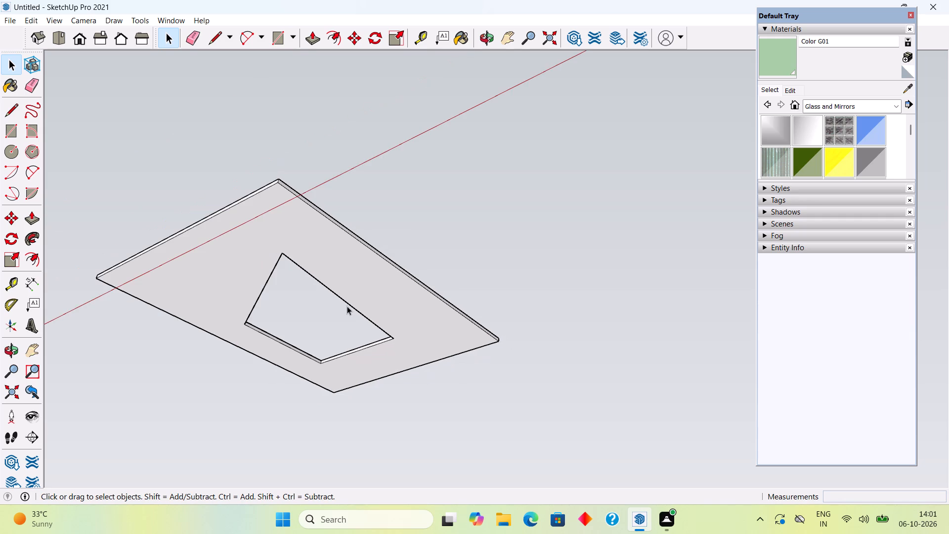
{"action": "middle_click_drag", "start_coordinate": [369, 267], "coordinate": [390, 238]}
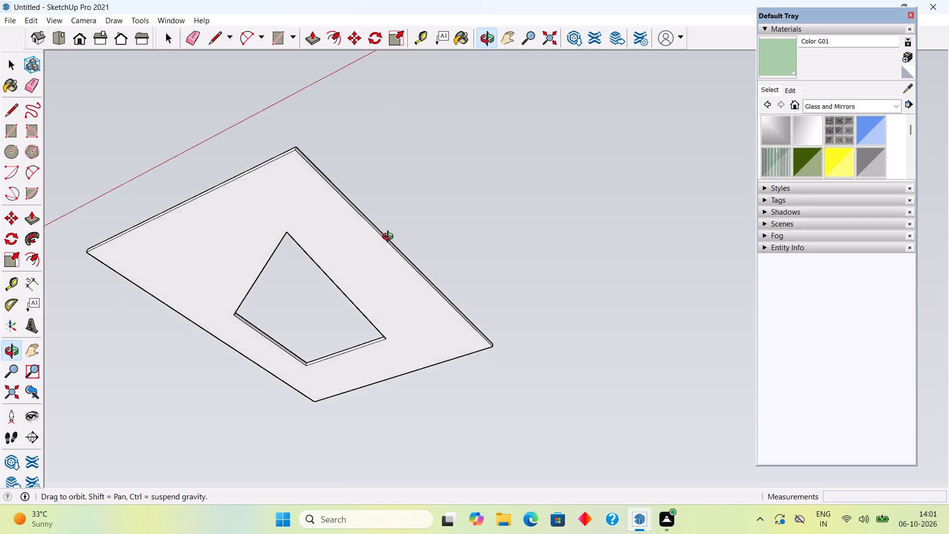
{"action": "middle_click_drag", "start_coordinate": [390, 238], "coordinate": [565, 265]}
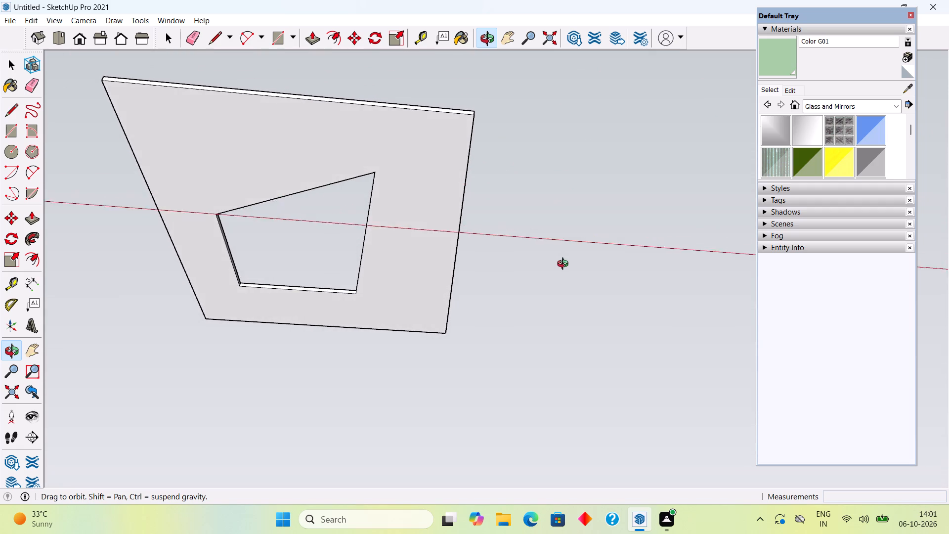
{"action": "middle_click_drag", "start_coordinate": [565, 265], "coordinate": [553, 338]}
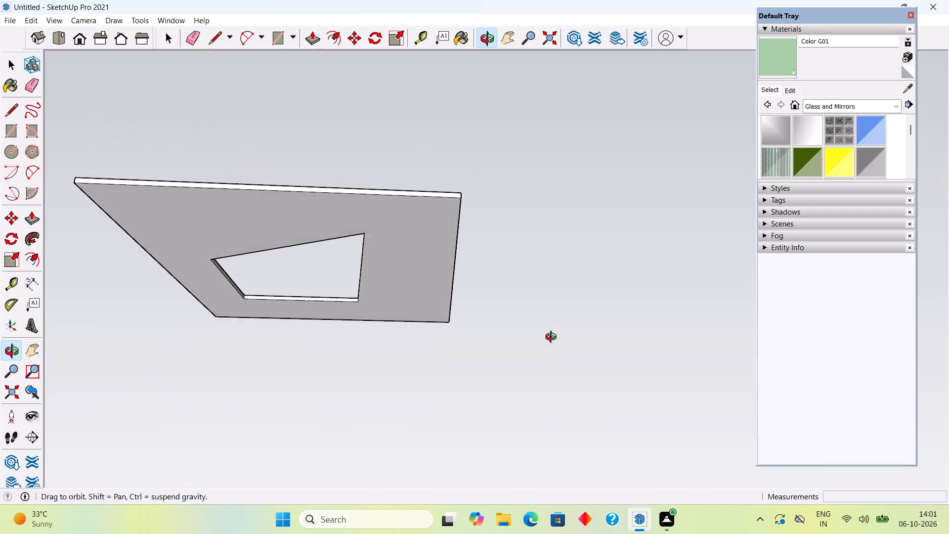
{"action": "middle_click_drag", "start_coordinate": [553, 338], "coordinate": [473, 317]}
{"action": "scroll", "coordinate": [473, 317], "scroll_direction": "down", "scroll_amount": 3}
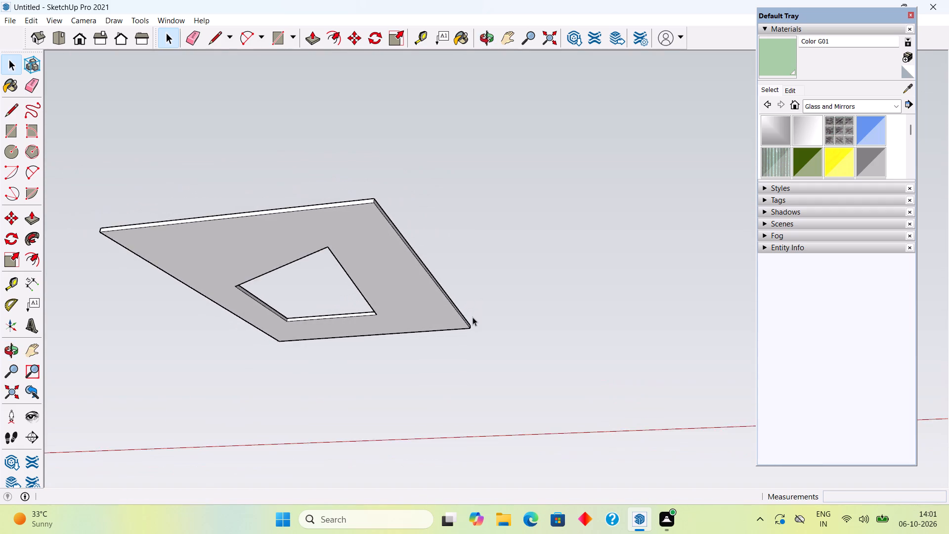
{"action": "scroll", "coordinate": [473, 317], "scroll_direction": "down", "scroll_amount": 6}
{"action": "middle_click_drag", "start_coordinate": [472, 323], "coordinate": [470, 337]}
{"action": "middle_click", "coordinate": [466, 331]}
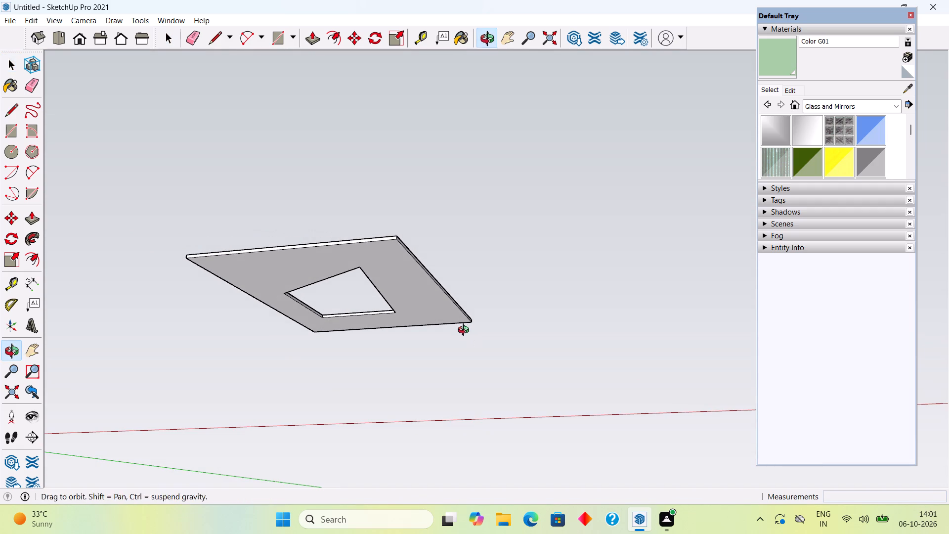
{"action": "scroll", "coordinate": [398, 97], "scroll_direction": "down", "scroll_amount": 1}
{"action": "middle_click_drag", "start_coordinate": [366, 188], "coordinate": [390, 262]}
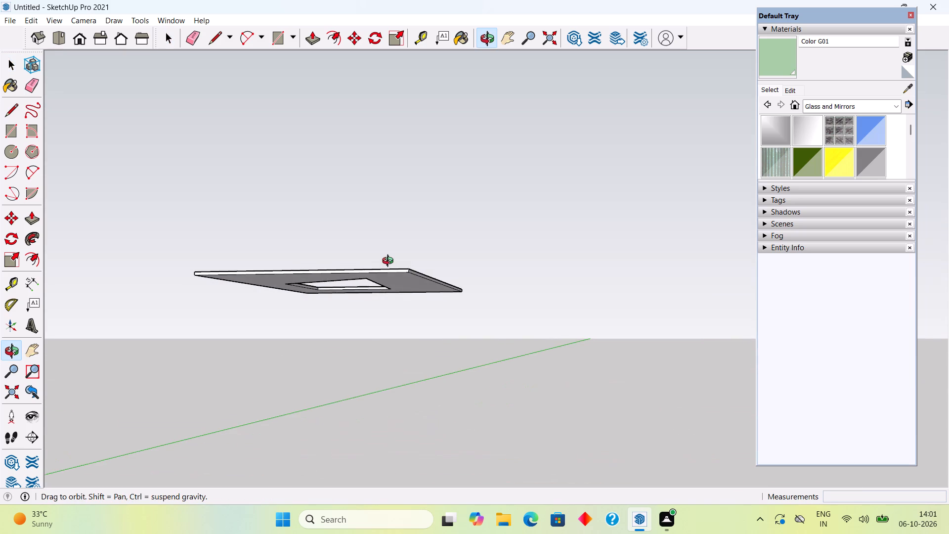
{"action": "middle_click_drag", "start_coordinate": [390, 262], "coordinate": [390, 265]}
{"action": "middle_click_drag", "start_coordinate": [388, 250], "coordinate": [388, 319]}
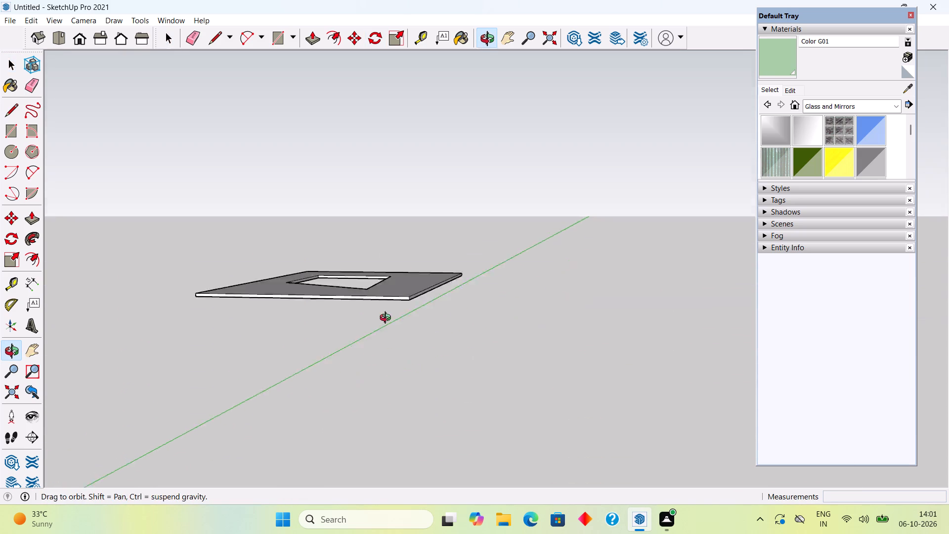
{"action": "middle_click_drag", "start_coordinate": [388, 319], "coordinate": [387, 356]}
Copy the slab group 4" straight up from its corner to stack a second layer above it.
{"action": "scroll", "coordinate": [410, 332], "scroll_direction": "up", "scroll_amount": 5}
{"action": "left_click", "coordinate": [414, 319]}
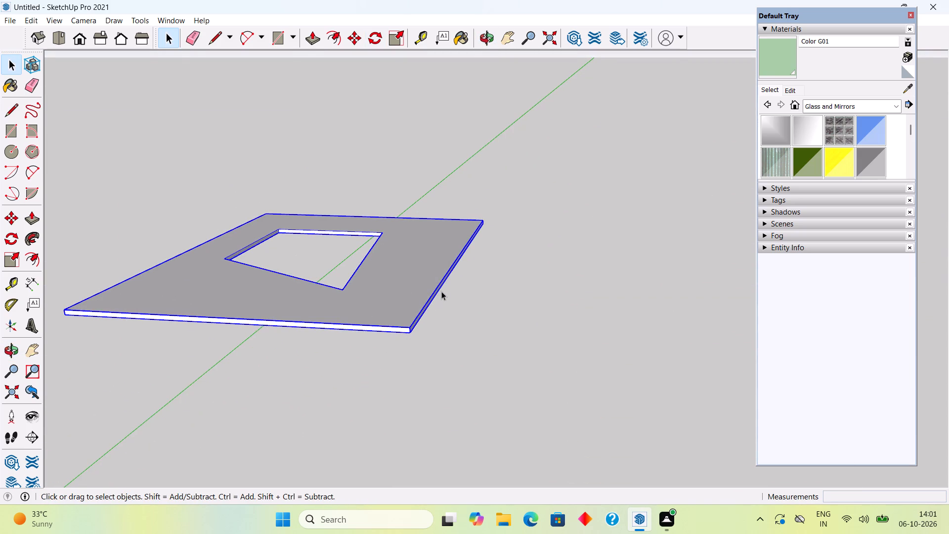
{"action": "key", "text": "m"}
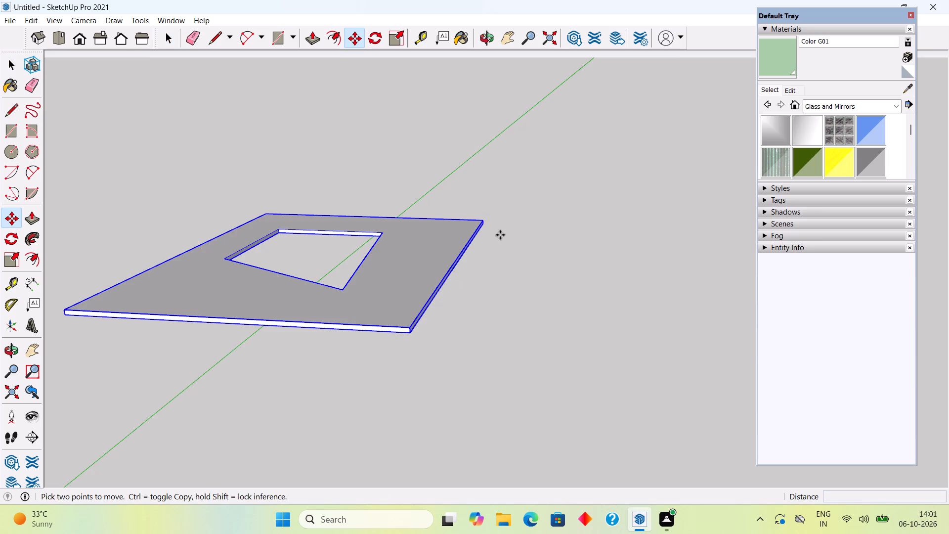
{"action": "middle_click_drag", "start_coordinate": [480, 232], "coordinate": [278, 240]}
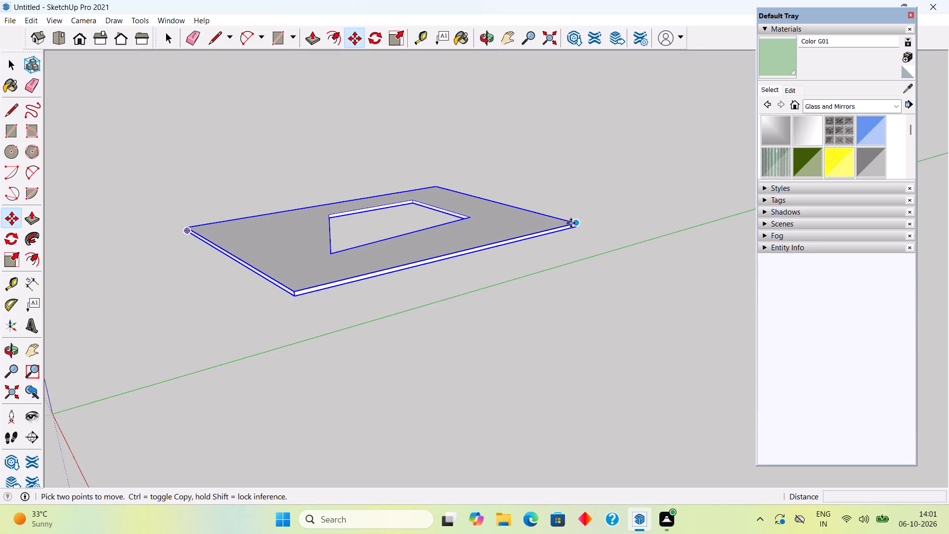
{"action": "left_click", "coordinate": [573, 222]}
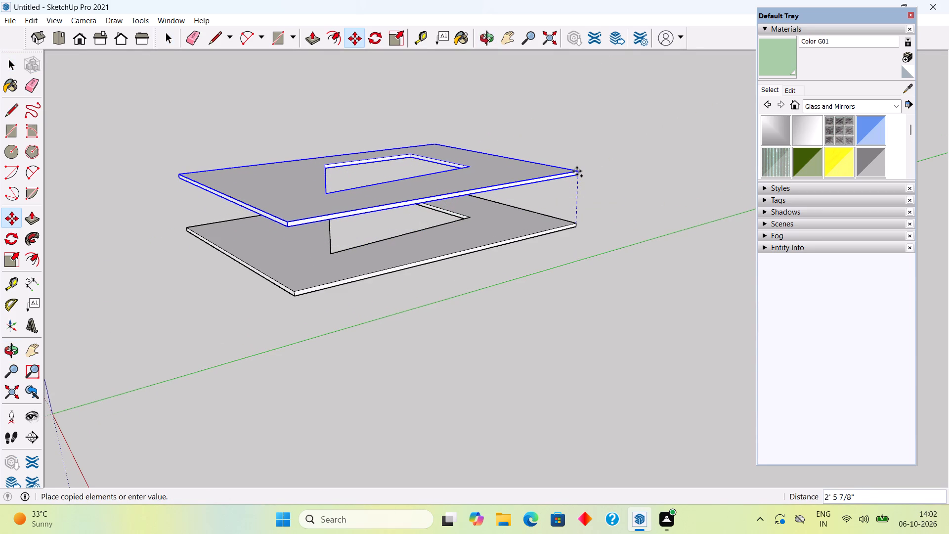
{"action": "type", "text": "4\""}
{"action": "key", "text": "Return"}
{"action": "key", "text": "space"}
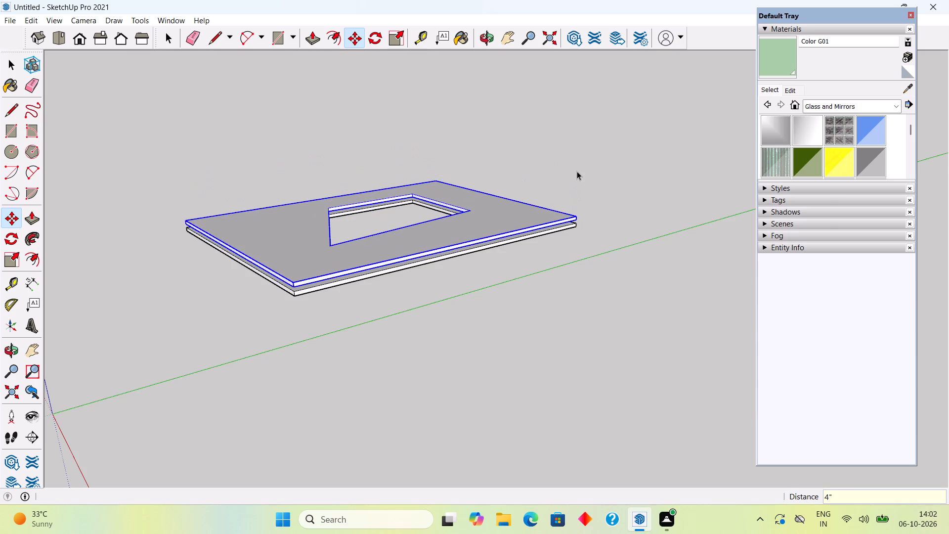
Examine how the openings and edges of the two stacked slabs line up.
{"action": "scroll", "coordinate": [441, 254], "scroll_direction": "up", "scroll_amount": 4}
{"action": "middle_click_drag", "start_coordinate": [425, 177], "coordinate": [461, 192]}
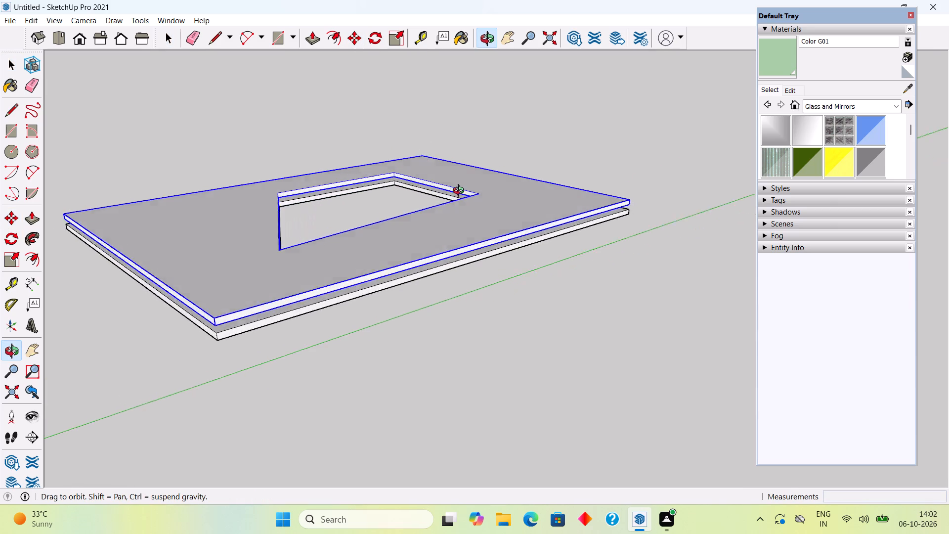
{"action": "middle_click_drag", "start_coordinate": [461, 192], "coordinate": [758, 292]}
{"action": "scroll", "coordinate": [296, 253], "scroll_direction": "up", "scroll_amount": 3}
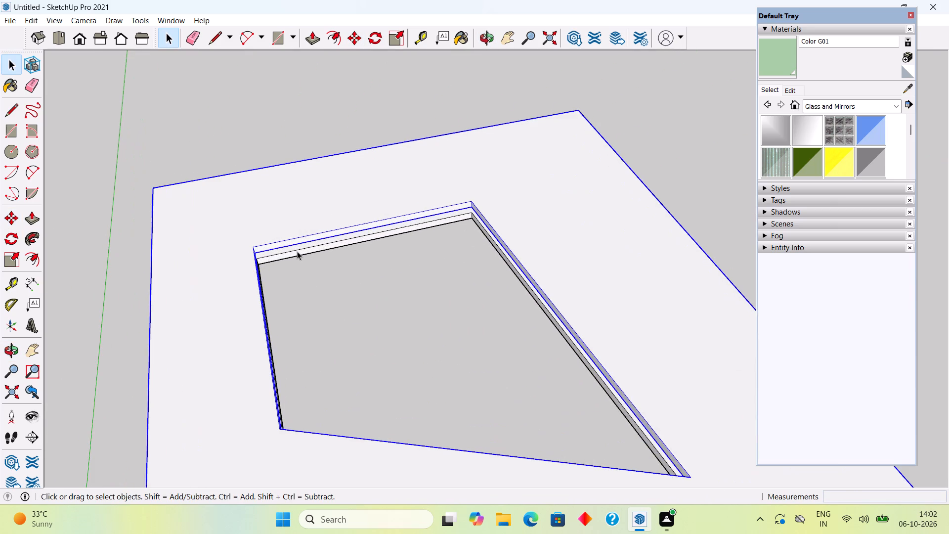
{"action": "middle_click_drag", "start_coordinate": [300, 263], "coordinate": [293, 217]}
{"action": "scroll", "coordinate": [323, 201], "scroll_direction": "down", "scroll_amount": 4}
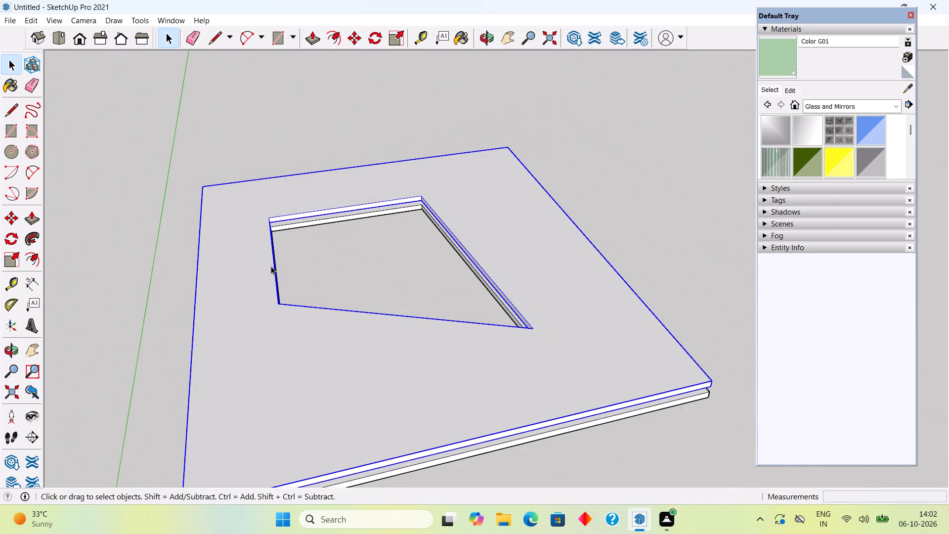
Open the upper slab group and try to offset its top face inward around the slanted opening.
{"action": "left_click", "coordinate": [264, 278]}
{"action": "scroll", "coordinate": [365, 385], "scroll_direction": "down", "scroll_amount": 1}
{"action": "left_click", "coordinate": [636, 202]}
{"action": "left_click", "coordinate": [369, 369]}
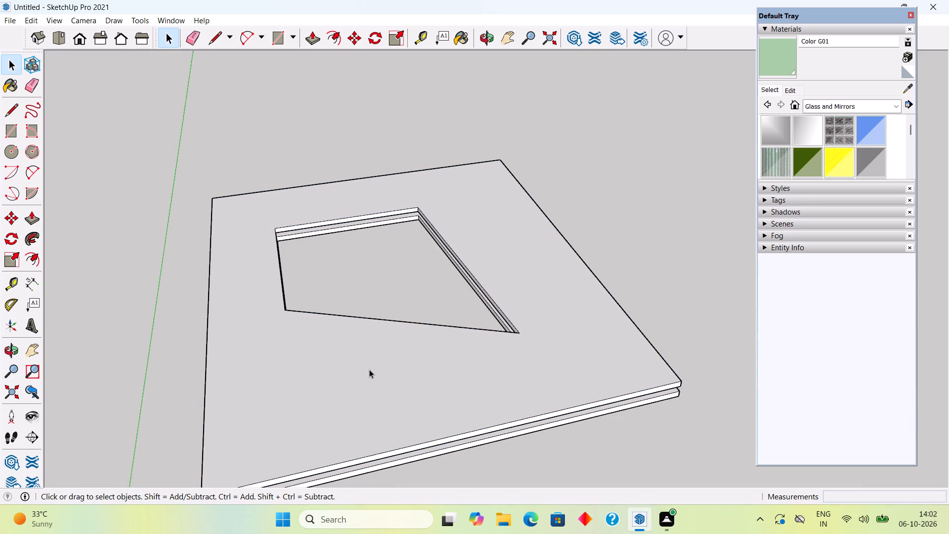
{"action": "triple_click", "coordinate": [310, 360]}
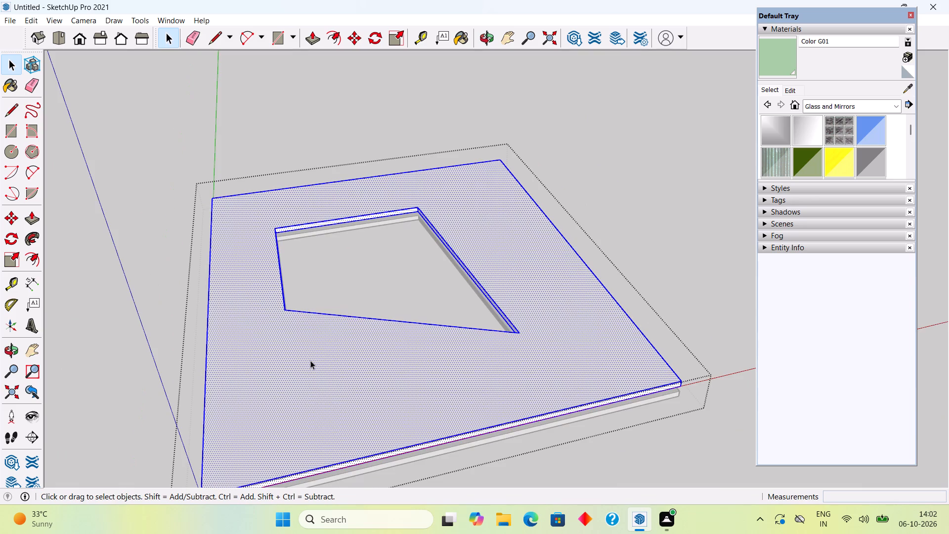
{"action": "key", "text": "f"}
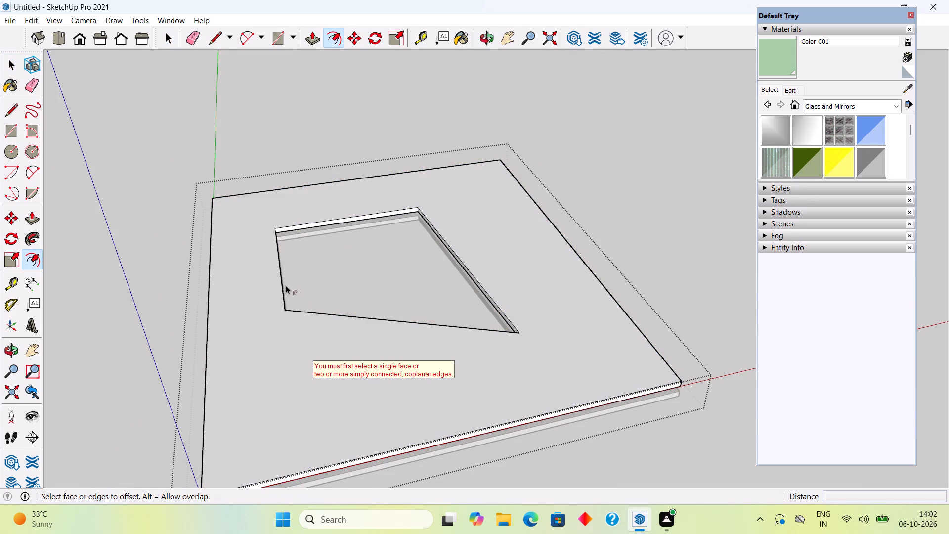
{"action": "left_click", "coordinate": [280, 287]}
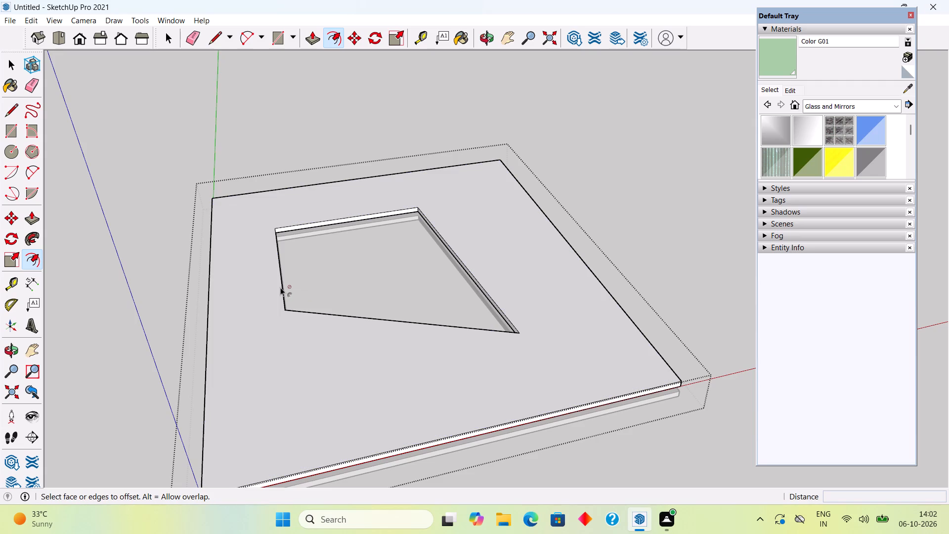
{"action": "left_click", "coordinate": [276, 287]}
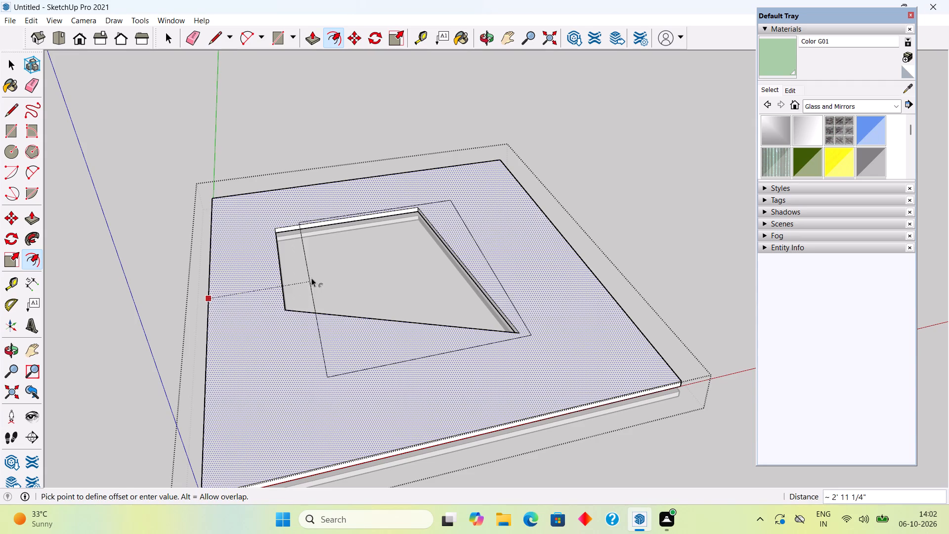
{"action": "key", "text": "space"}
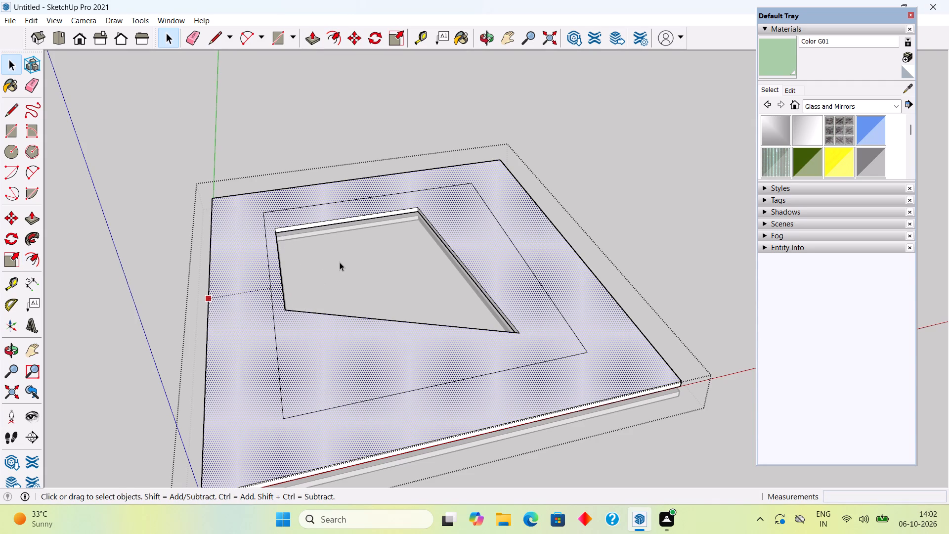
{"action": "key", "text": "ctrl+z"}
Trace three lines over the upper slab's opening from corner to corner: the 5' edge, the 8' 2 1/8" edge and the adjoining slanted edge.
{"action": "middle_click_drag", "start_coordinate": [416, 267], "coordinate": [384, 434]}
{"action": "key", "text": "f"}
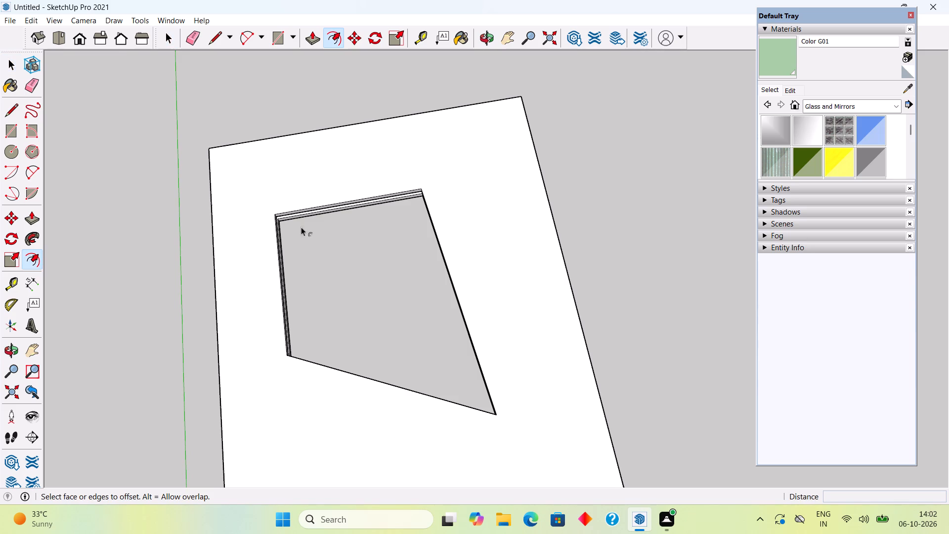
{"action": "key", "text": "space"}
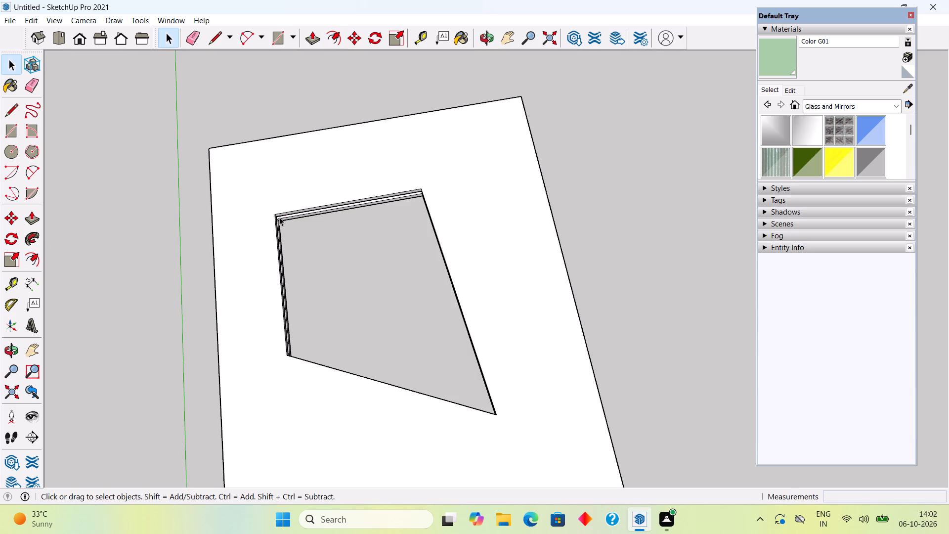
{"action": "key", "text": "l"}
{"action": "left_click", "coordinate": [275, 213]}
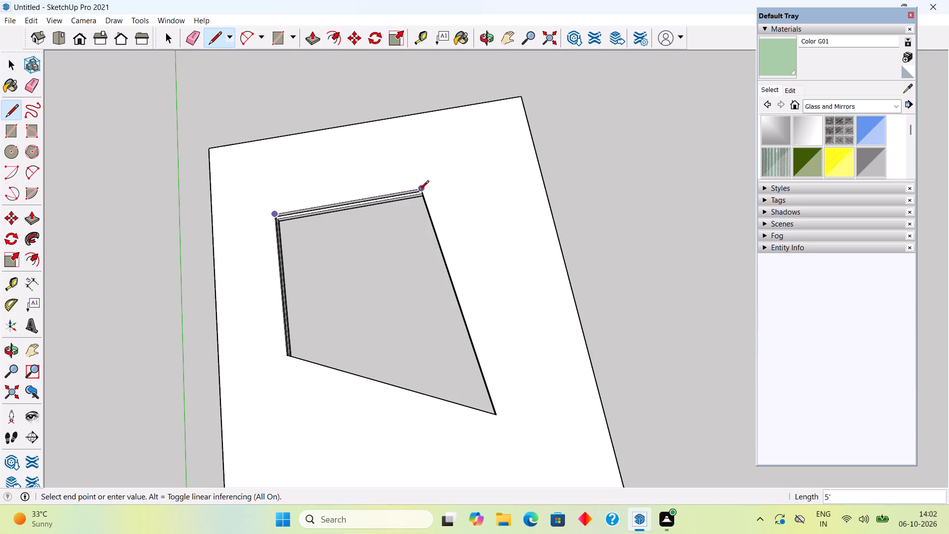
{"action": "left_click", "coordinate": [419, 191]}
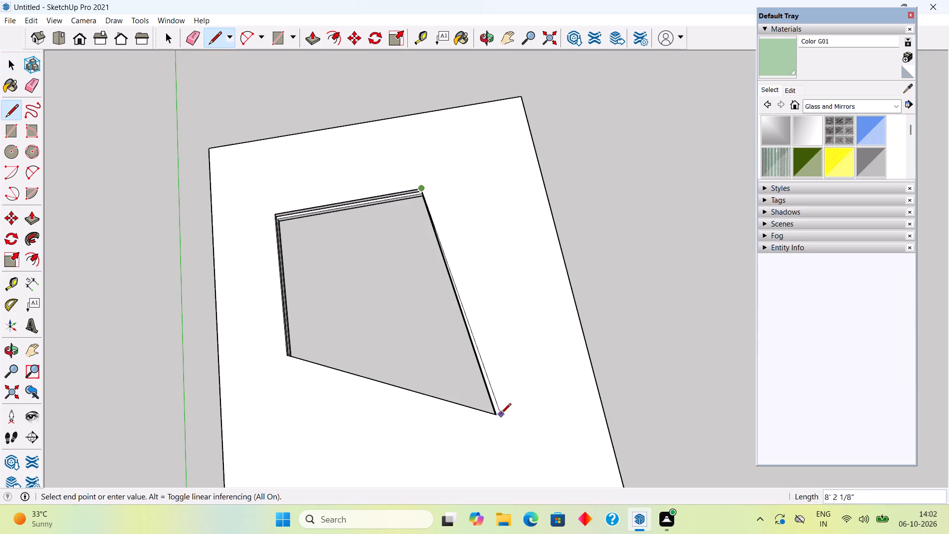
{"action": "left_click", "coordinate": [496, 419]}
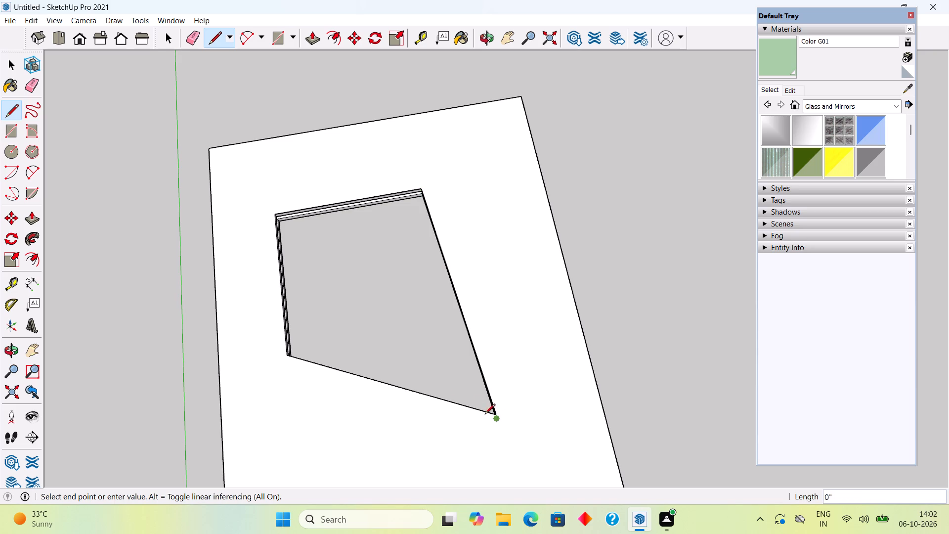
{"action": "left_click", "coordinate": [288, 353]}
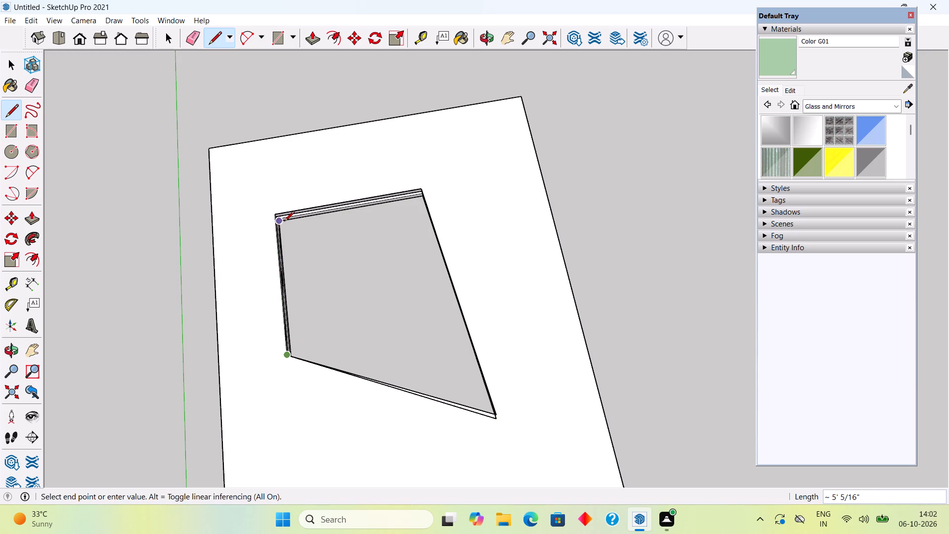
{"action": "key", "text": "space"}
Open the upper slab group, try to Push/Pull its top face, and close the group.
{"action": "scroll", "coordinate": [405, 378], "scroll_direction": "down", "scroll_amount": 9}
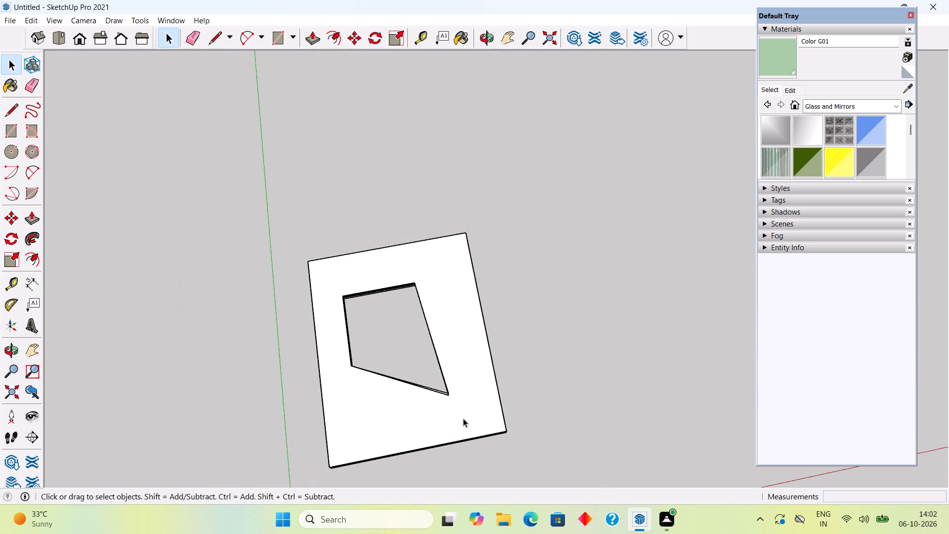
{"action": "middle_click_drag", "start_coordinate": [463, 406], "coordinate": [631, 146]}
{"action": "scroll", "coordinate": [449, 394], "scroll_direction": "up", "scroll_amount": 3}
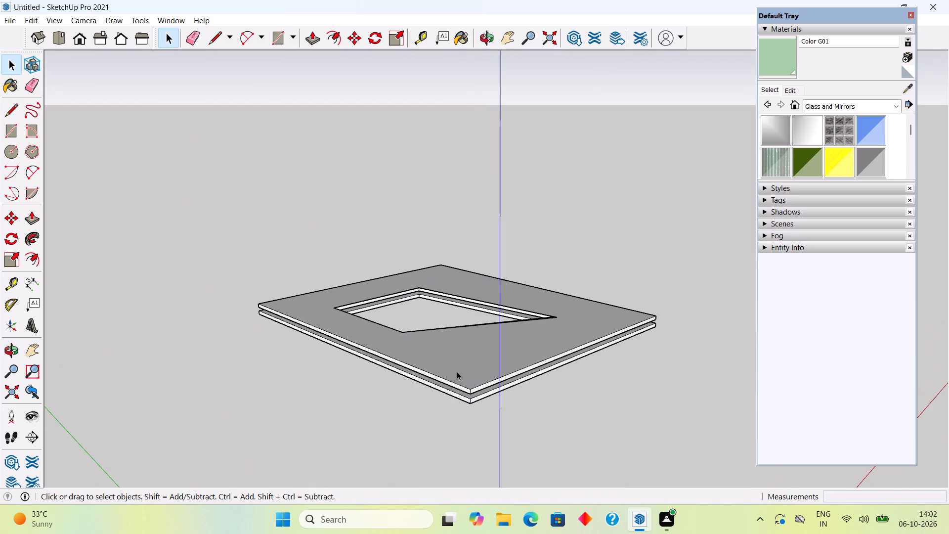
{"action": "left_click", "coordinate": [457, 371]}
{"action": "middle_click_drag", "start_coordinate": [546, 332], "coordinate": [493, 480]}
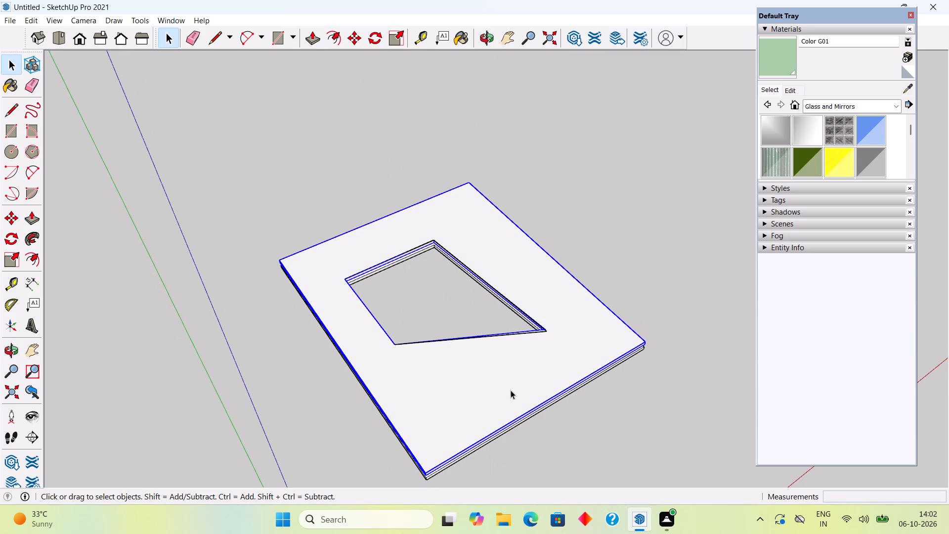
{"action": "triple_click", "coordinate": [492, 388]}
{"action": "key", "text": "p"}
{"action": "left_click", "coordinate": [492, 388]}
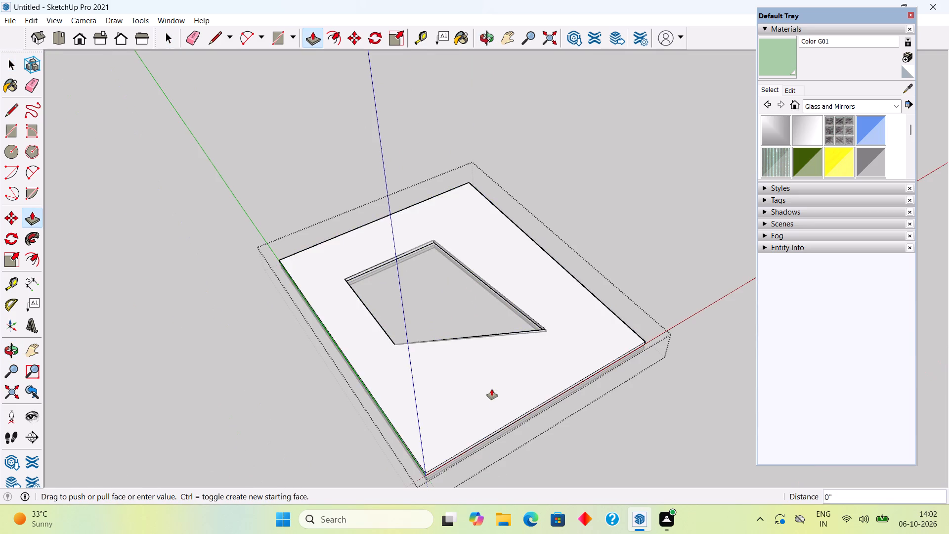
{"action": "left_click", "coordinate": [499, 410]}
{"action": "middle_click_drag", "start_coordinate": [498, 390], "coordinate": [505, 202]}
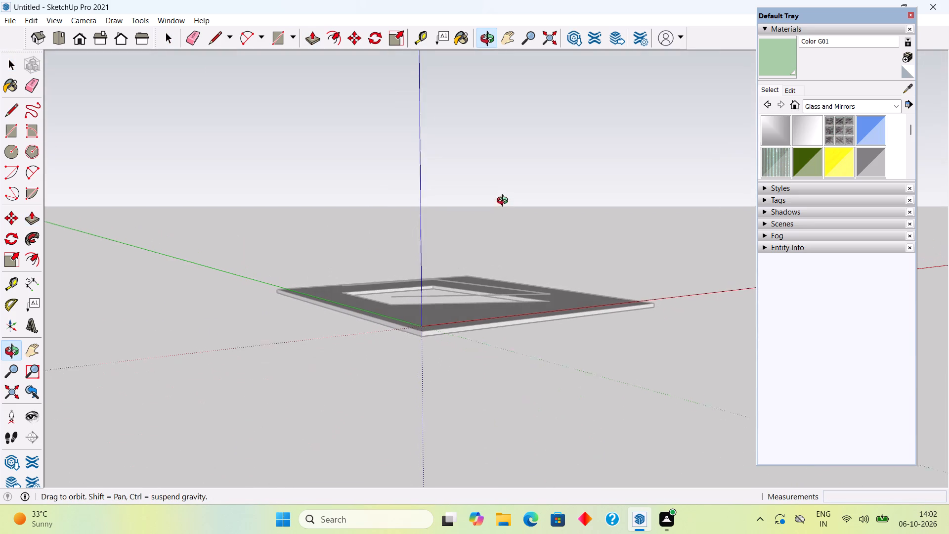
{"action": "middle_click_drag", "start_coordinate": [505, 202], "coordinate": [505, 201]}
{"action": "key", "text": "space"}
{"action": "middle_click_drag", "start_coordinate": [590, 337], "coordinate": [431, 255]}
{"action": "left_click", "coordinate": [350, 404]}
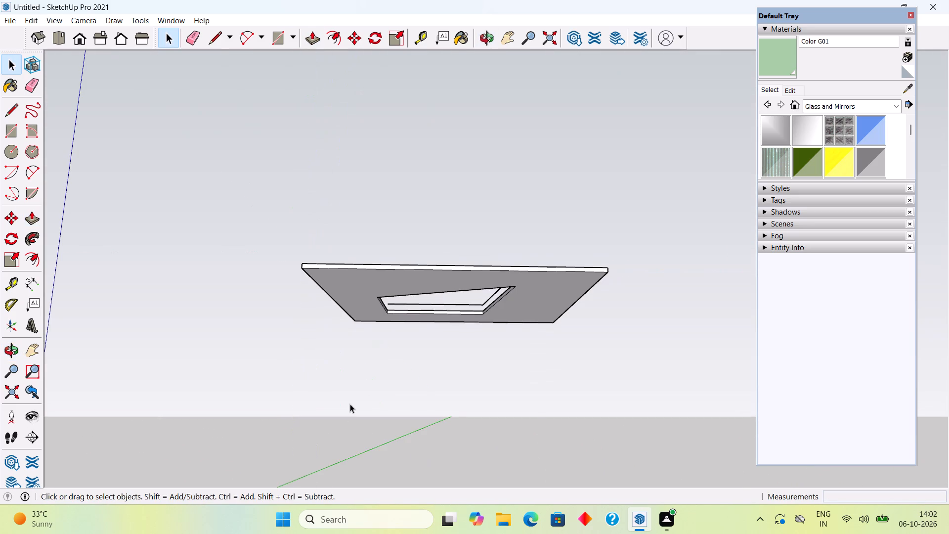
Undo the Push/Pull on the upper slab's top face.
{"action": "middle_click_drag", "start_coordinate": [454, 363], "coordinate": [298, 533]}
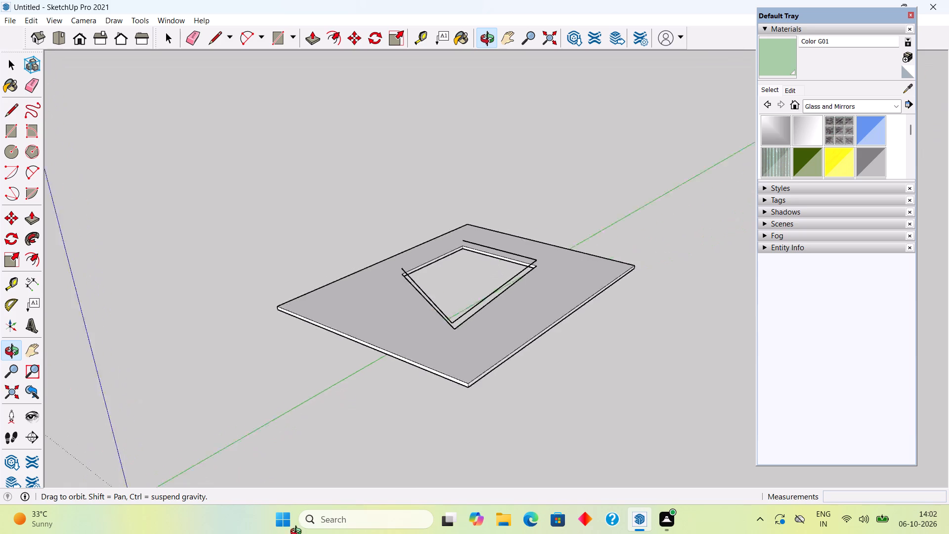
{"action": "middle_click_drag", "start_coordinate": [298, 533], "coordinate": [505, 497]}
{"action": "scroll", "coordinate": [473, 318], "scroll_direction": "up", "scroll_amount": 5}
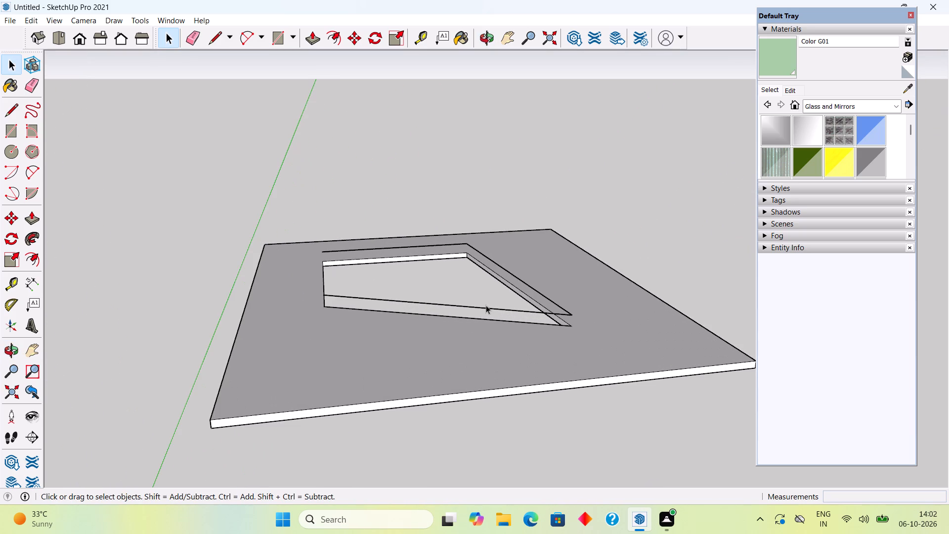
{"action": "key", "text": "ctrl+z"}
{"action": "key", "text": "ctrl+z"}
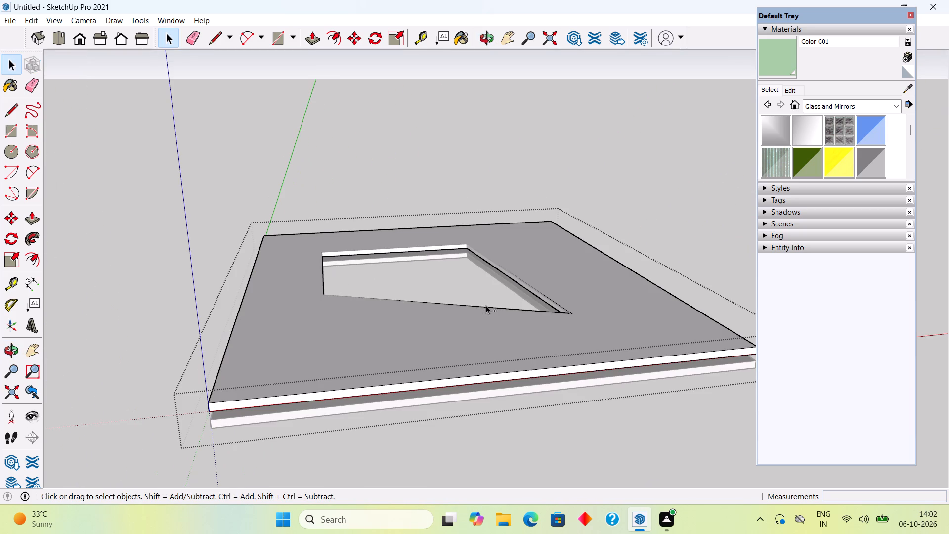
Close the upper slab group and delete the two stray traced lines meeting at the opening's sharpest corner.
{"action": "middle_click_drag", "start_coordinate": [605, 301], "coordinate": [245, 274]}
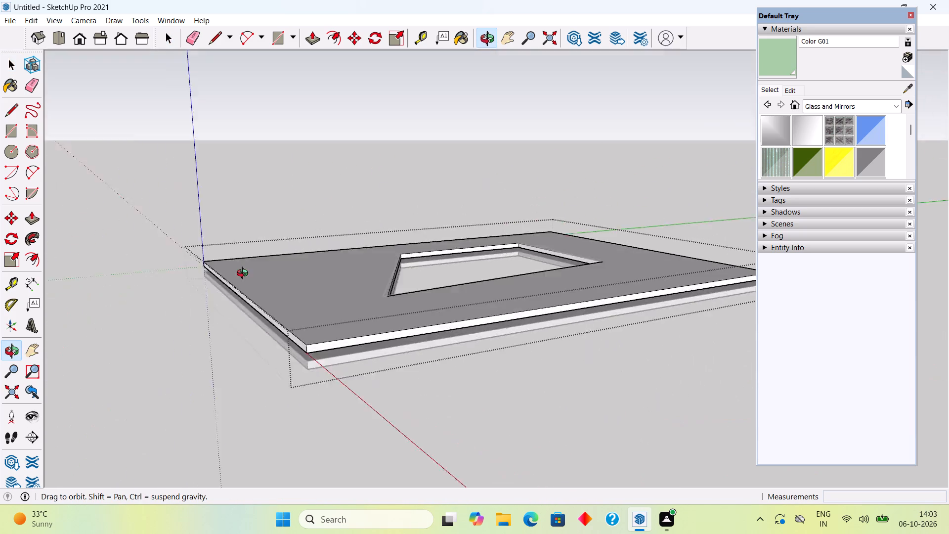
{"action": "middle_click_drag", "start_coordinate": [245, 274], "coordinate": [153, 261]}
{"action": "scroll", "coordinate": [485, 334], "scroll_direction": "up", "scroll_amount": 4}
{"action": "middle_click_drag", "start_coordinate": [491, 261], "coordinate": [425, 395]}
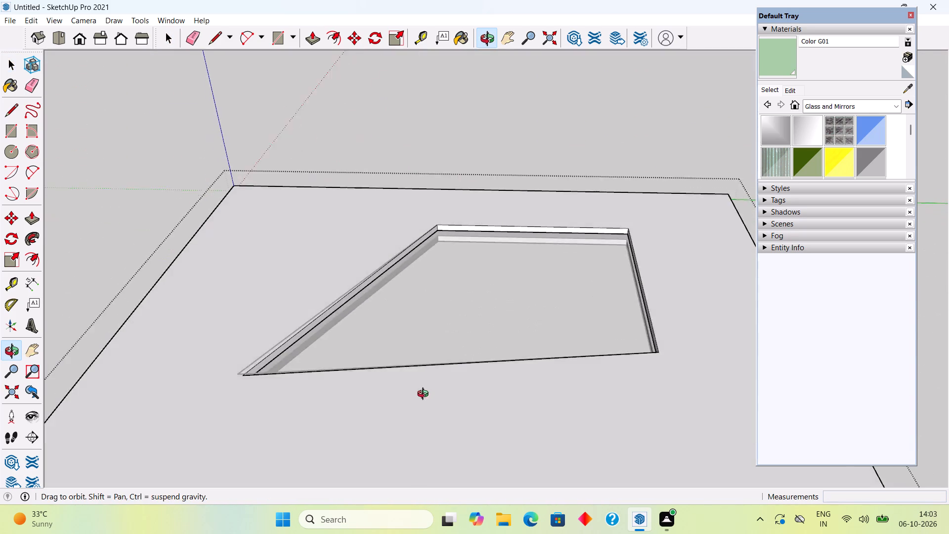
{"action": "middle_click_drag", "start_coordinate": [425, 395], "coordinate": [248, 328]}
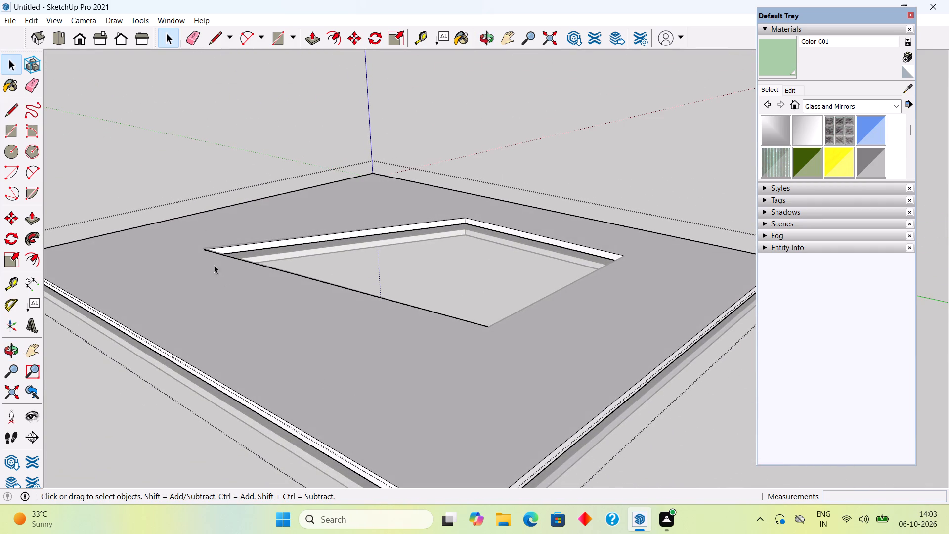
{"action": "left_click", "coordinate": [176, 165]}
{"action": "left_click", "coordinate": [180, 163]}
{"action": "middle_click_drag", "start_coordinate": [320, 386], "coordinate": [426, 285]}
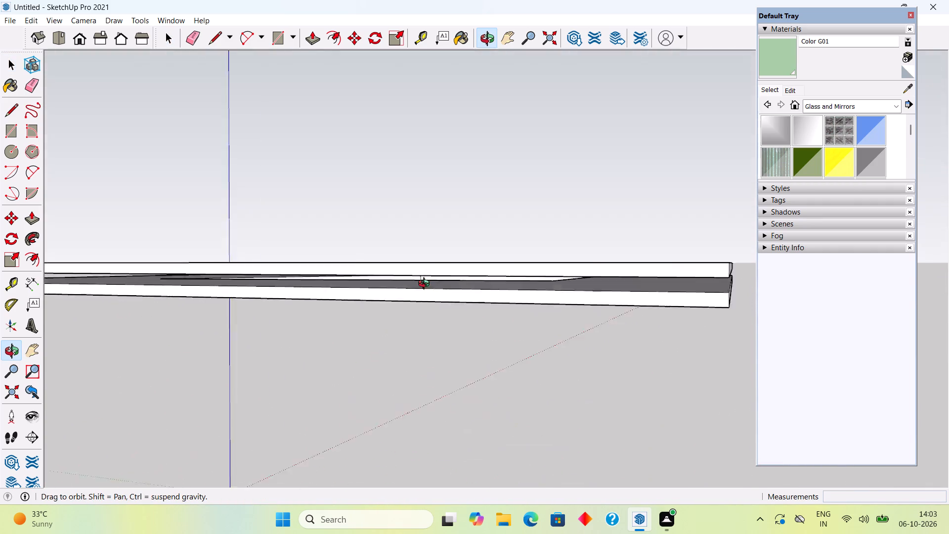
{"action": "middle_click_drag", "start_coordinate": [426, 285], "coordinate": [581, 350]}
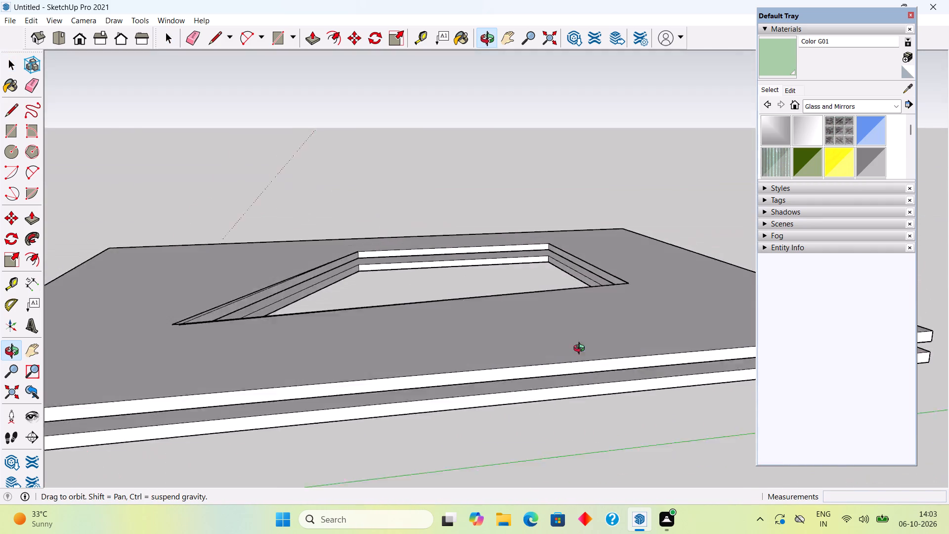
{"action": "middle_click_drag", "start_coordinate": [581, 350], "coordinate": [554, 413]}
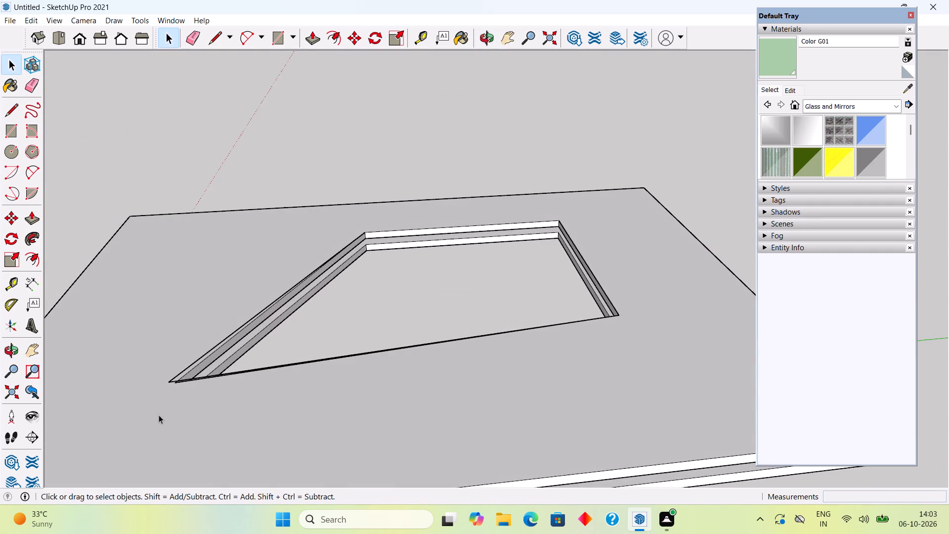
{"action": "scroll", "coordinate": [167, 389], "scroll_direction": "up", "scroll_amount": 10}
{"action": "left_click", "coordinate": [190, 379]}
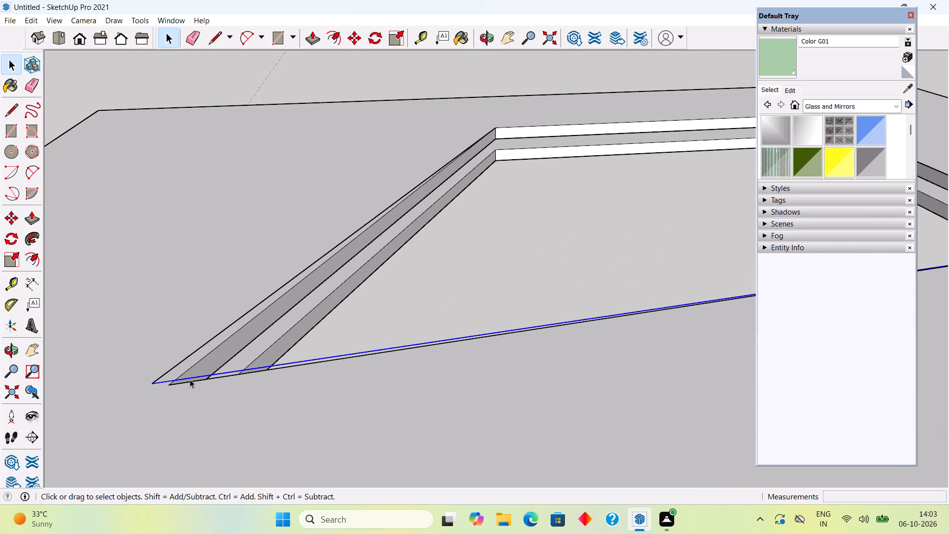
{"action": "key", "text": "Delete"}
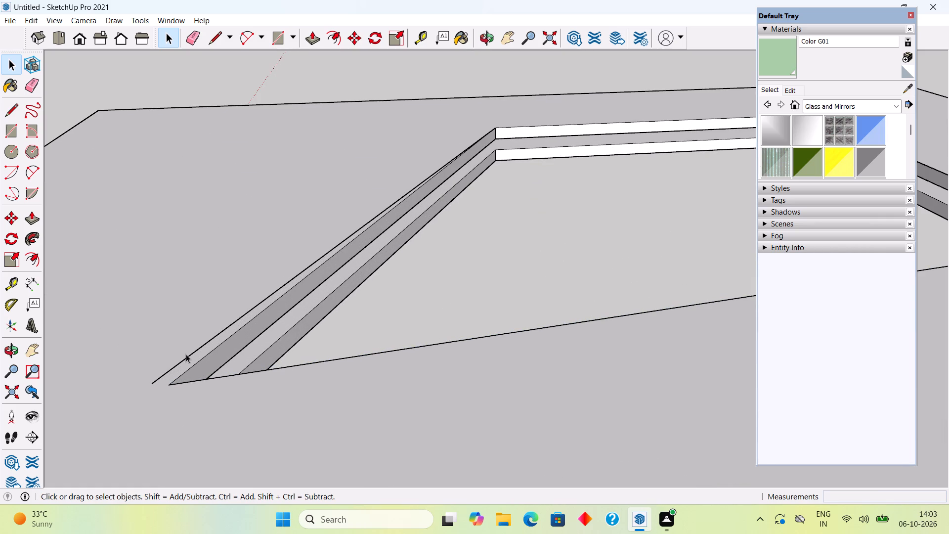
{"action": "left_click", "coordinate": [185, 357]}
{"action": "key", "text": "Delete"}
Examine the opening and outer edges of the two stacked slabs from above and from the side.
{"action": "scroll", "coordinate": [284, 342], "scroll_direction": "down", "scroll_amount": 7}
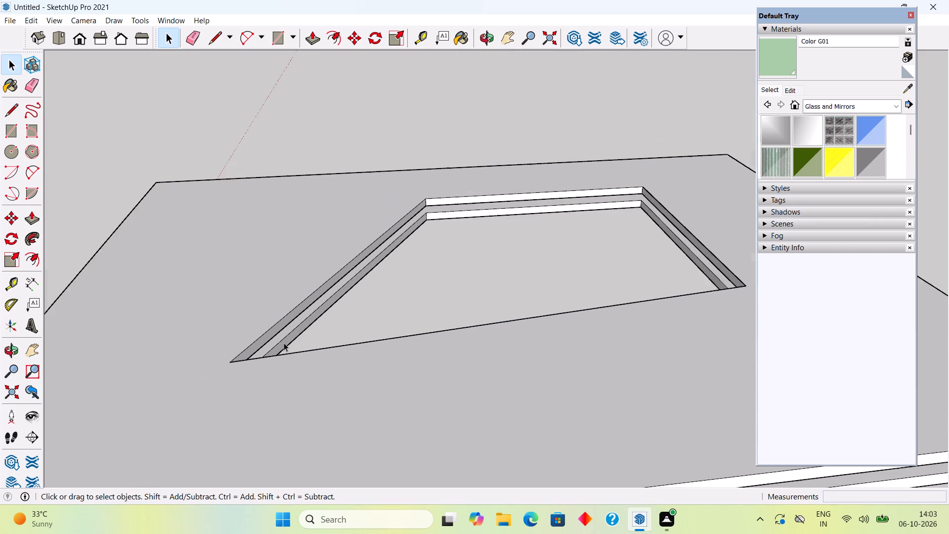
{"action": "scroll", "coordinate": [284, 343], "scroll_direction": "down", "scroll_amount": 1}
{"action": "middle_click_drag", "start_coordinate": [300, 365], "coordinate": [314, 442]}
{"action": "scroll", "coordinate": [302, 377], "scroll_direction": "down", "scroll_amount": 1}
{"action": "scroll", "coordinate": [314, 442], "scroll_direction": "down", "scroll_amount": 3}
{"action": "scroll", "coordinate": [282, 364], "scroll_direction": "down", "scroll_amount": 5}
{"action": "scroll", "coordinate": [327, 421], "scroll_direction": "down", "scroll_amount": 1}
{"action": "middle_click_drag", "start_coordinate": [326, 423], "coordinate": [165, 480]}
{"action": "scroll", "coordinate": [578, 327], "scroll_direction": "up", "scroll_amount": 4}
{"action": "scroll", "coordinate": [418, 351], "scroll_direction": "up", "scroll_amount": 4}
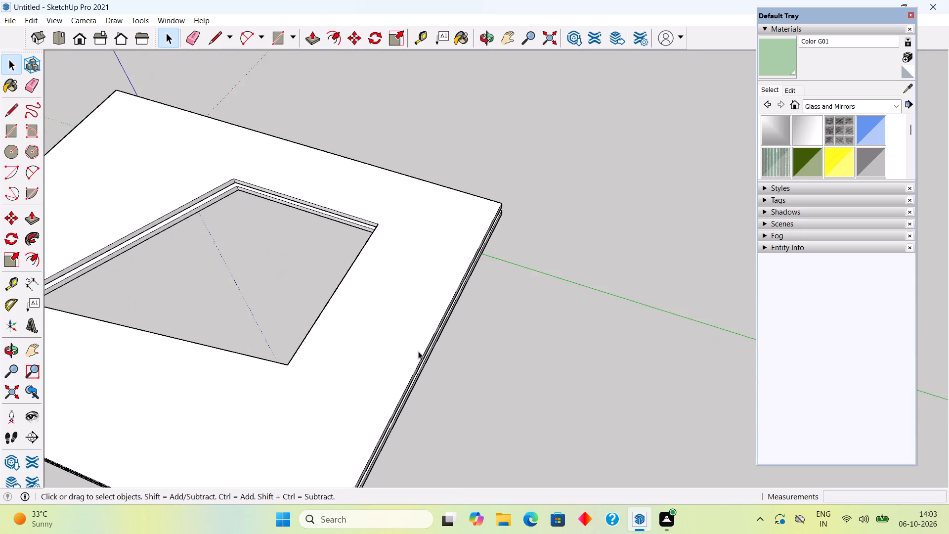
{"action": "scroll", "coordinate": [416, 351], "scroll_direction": "down", "scroll_amount": 7}
{"action": "middle_click_drag", "start_coordinate": [291, 400], "coordinate": [366, 310]}
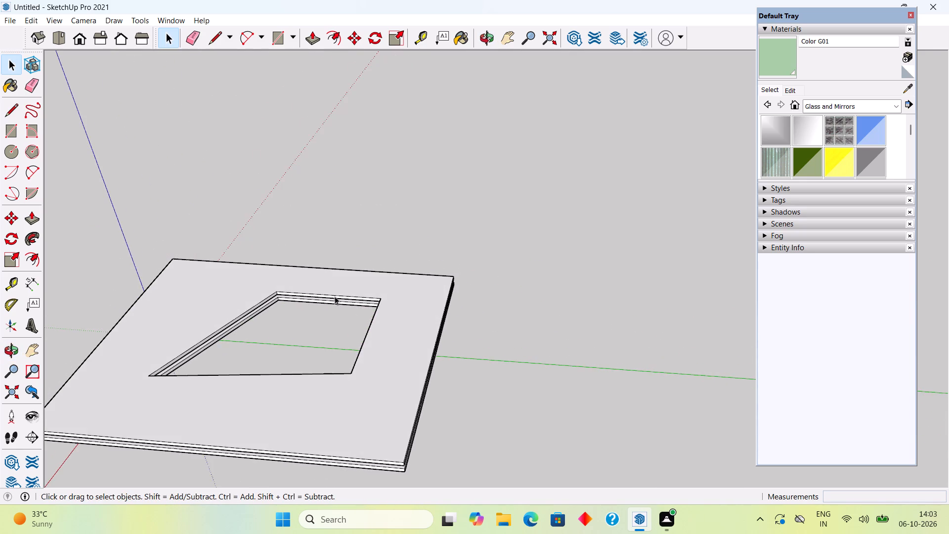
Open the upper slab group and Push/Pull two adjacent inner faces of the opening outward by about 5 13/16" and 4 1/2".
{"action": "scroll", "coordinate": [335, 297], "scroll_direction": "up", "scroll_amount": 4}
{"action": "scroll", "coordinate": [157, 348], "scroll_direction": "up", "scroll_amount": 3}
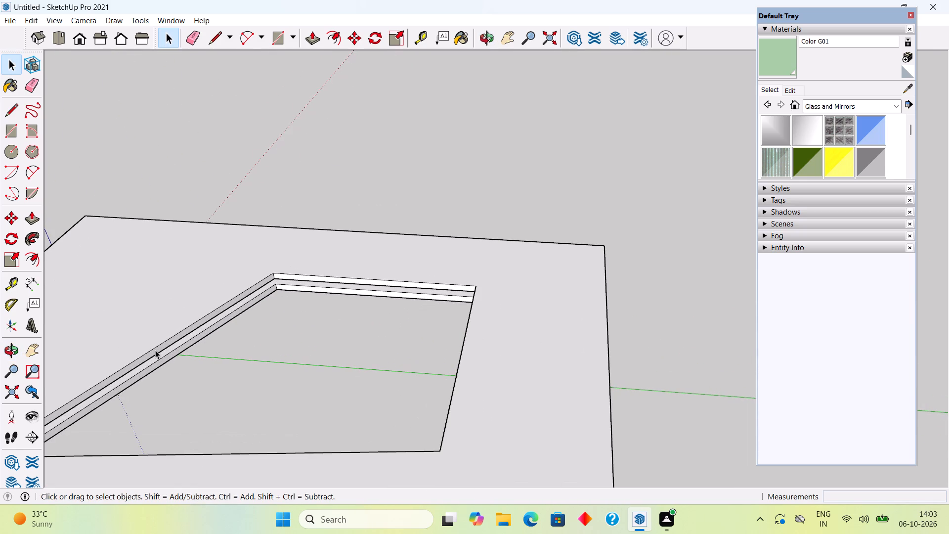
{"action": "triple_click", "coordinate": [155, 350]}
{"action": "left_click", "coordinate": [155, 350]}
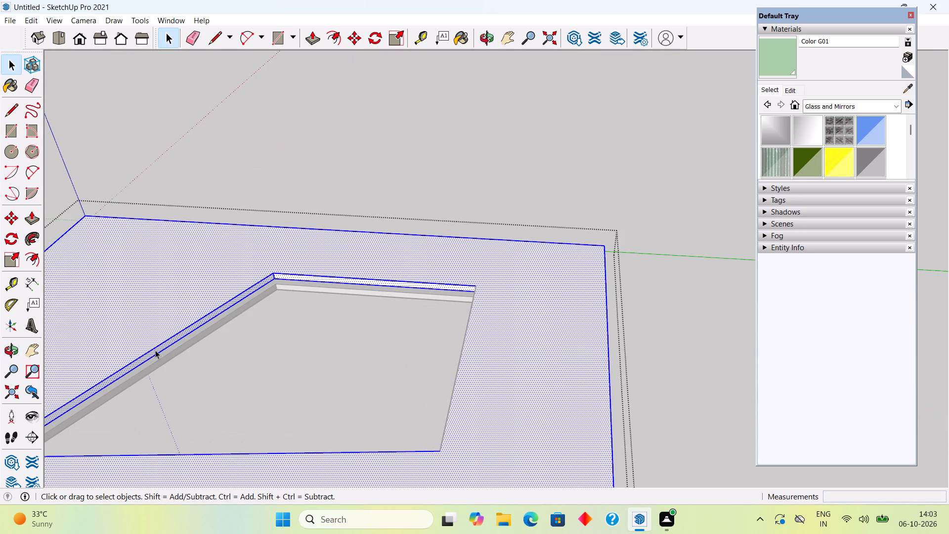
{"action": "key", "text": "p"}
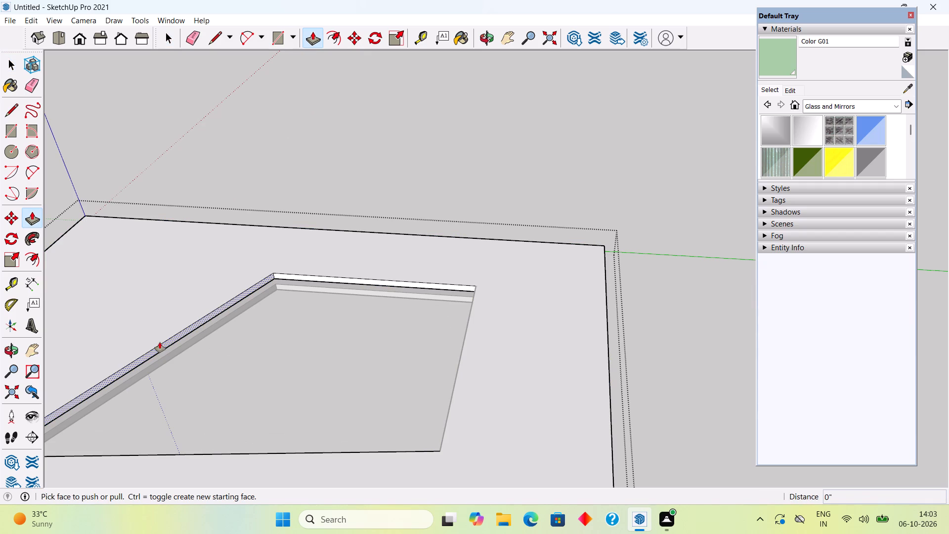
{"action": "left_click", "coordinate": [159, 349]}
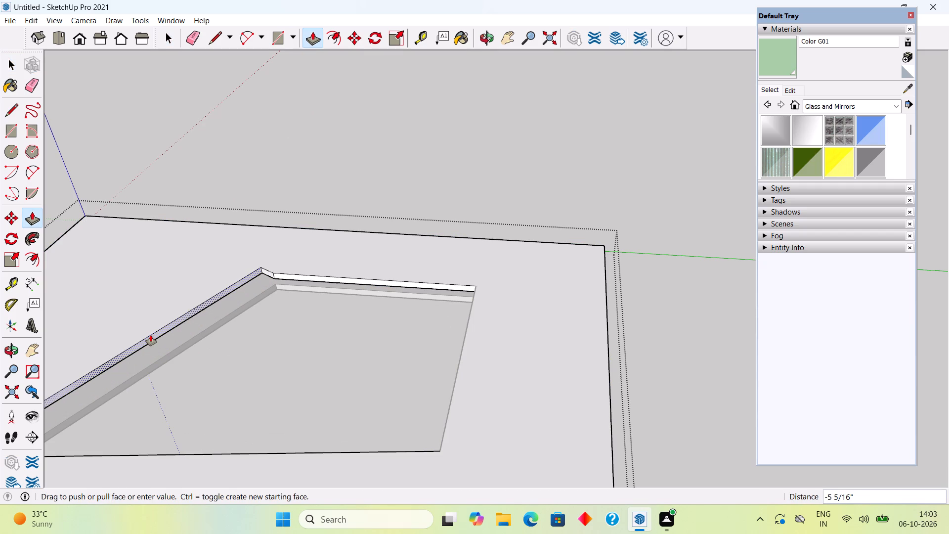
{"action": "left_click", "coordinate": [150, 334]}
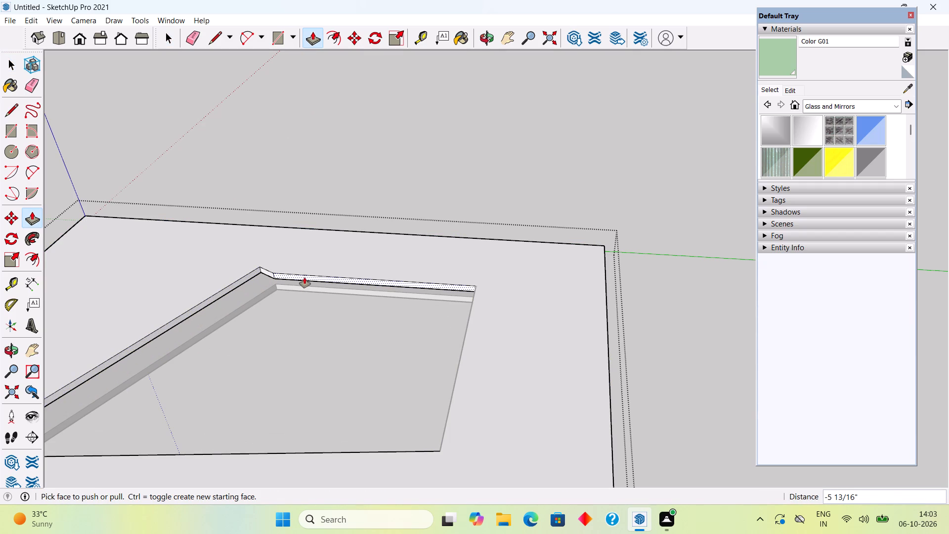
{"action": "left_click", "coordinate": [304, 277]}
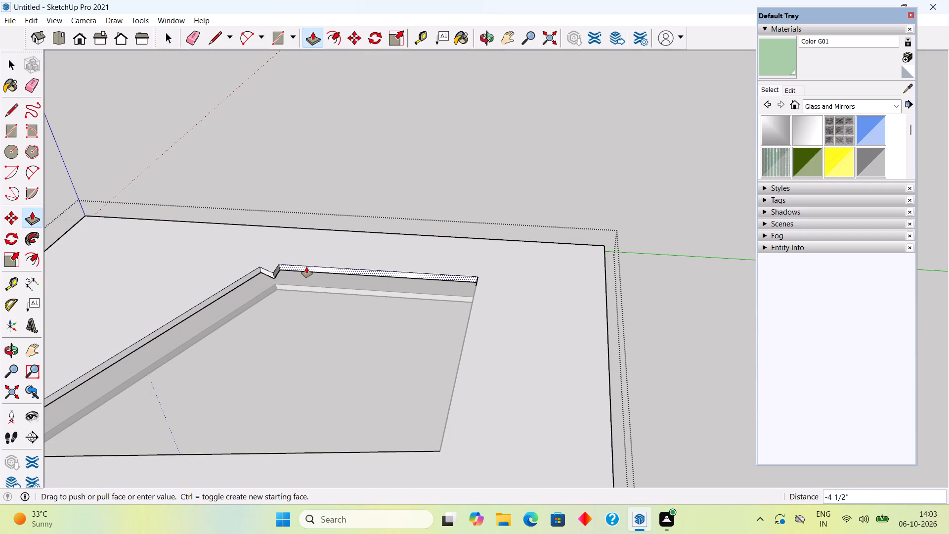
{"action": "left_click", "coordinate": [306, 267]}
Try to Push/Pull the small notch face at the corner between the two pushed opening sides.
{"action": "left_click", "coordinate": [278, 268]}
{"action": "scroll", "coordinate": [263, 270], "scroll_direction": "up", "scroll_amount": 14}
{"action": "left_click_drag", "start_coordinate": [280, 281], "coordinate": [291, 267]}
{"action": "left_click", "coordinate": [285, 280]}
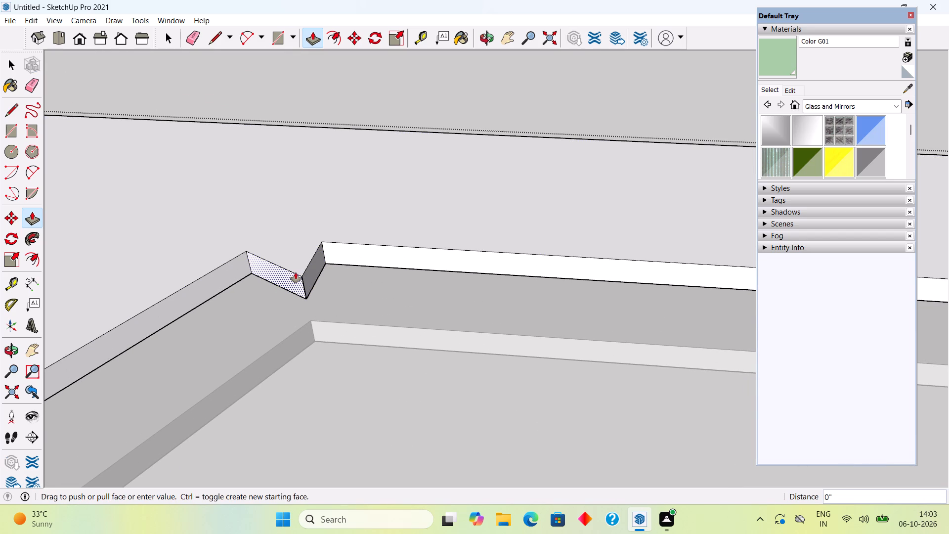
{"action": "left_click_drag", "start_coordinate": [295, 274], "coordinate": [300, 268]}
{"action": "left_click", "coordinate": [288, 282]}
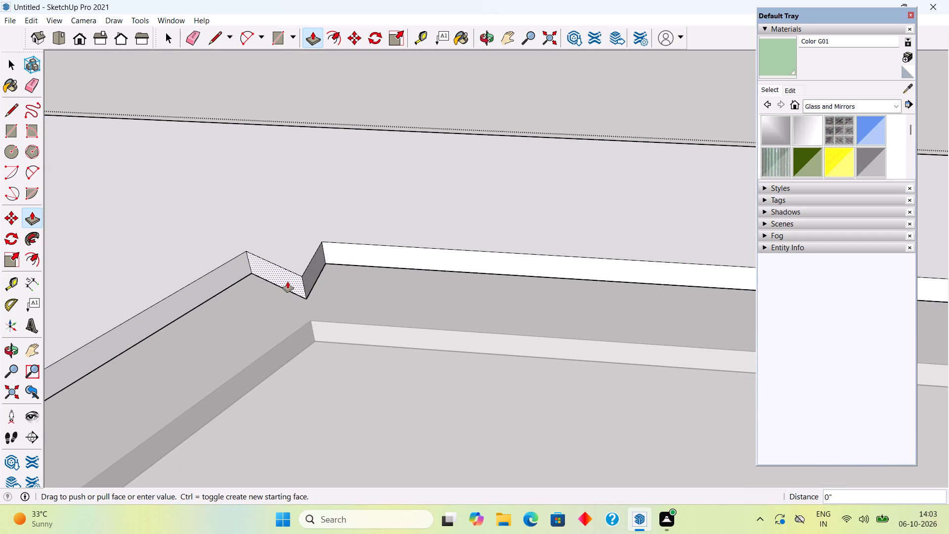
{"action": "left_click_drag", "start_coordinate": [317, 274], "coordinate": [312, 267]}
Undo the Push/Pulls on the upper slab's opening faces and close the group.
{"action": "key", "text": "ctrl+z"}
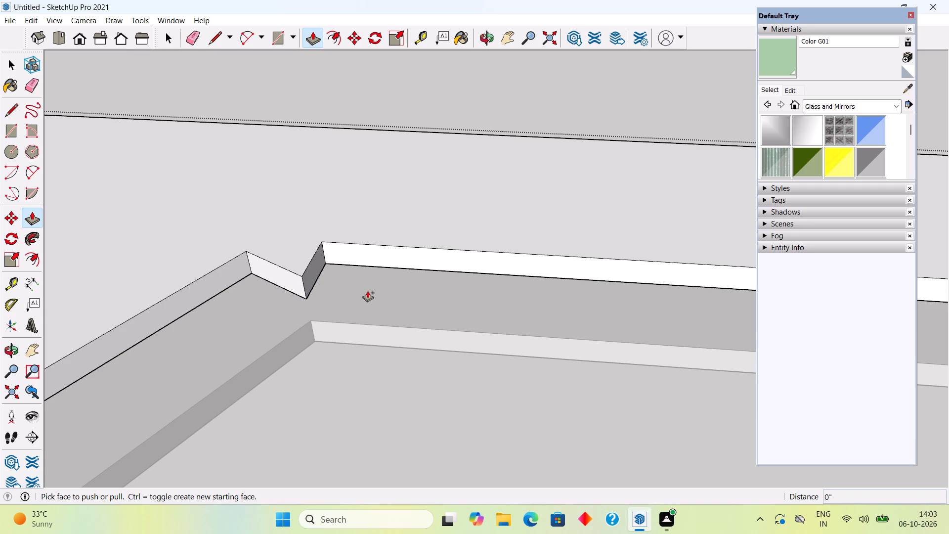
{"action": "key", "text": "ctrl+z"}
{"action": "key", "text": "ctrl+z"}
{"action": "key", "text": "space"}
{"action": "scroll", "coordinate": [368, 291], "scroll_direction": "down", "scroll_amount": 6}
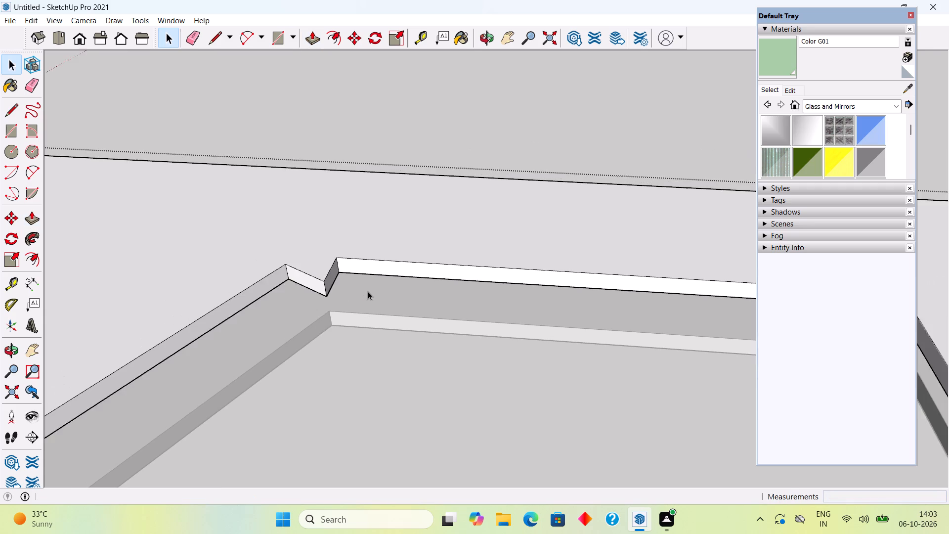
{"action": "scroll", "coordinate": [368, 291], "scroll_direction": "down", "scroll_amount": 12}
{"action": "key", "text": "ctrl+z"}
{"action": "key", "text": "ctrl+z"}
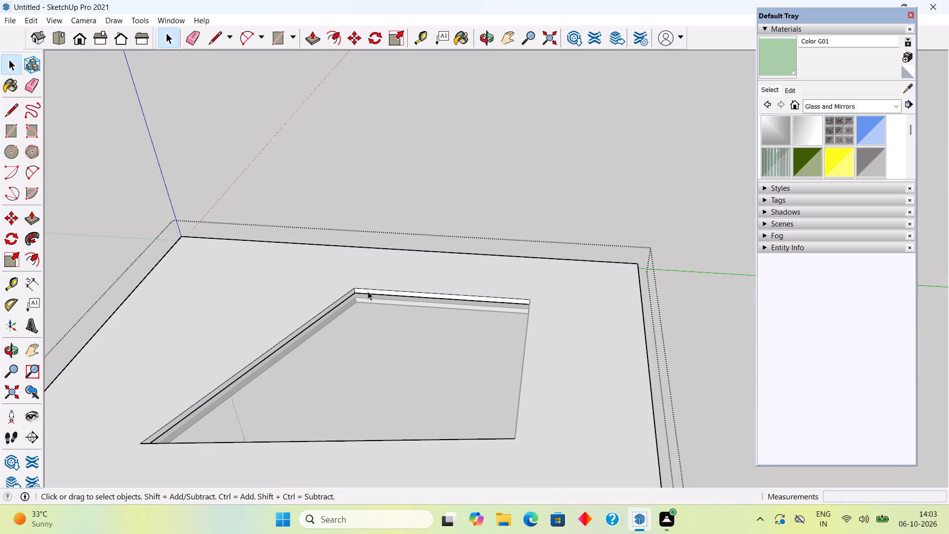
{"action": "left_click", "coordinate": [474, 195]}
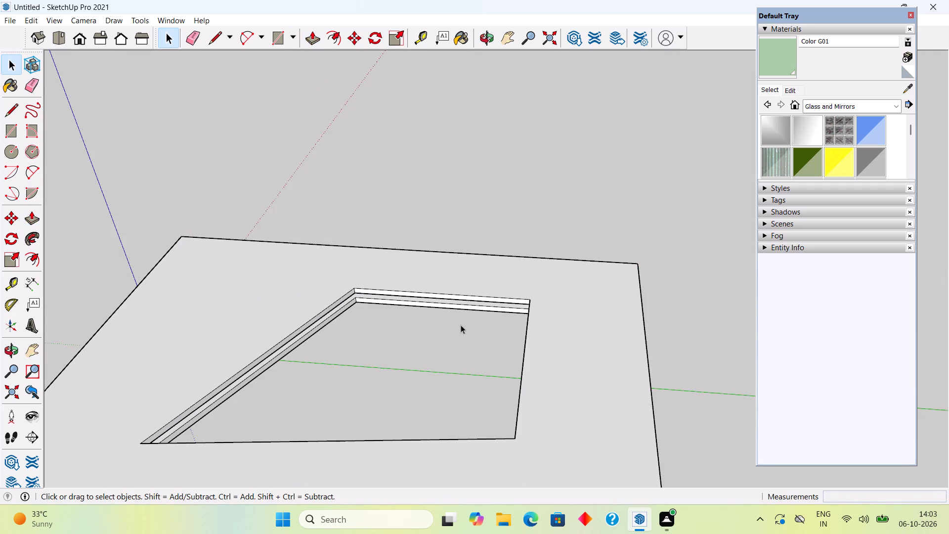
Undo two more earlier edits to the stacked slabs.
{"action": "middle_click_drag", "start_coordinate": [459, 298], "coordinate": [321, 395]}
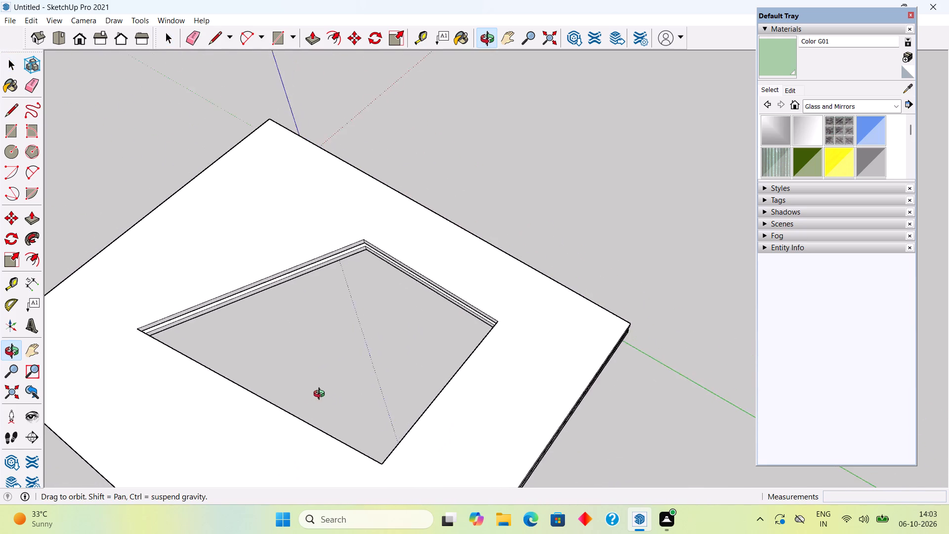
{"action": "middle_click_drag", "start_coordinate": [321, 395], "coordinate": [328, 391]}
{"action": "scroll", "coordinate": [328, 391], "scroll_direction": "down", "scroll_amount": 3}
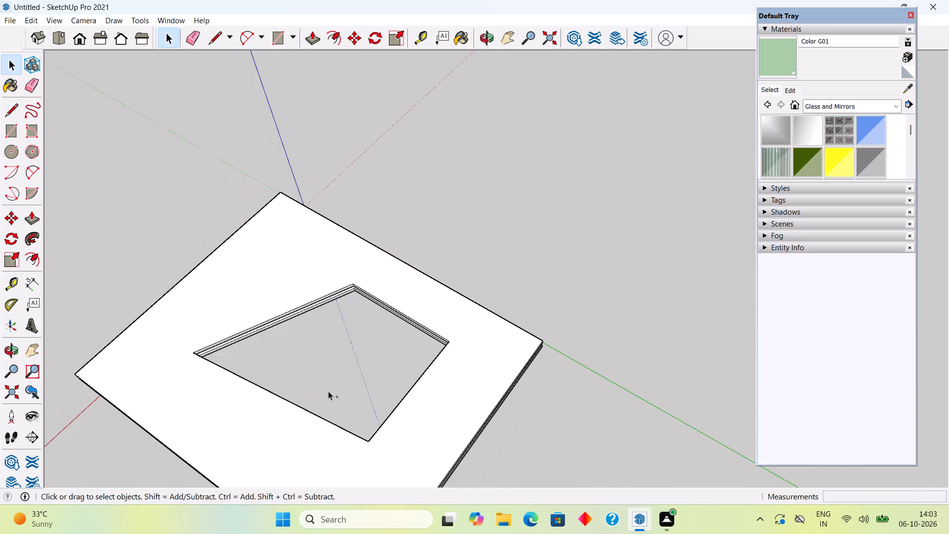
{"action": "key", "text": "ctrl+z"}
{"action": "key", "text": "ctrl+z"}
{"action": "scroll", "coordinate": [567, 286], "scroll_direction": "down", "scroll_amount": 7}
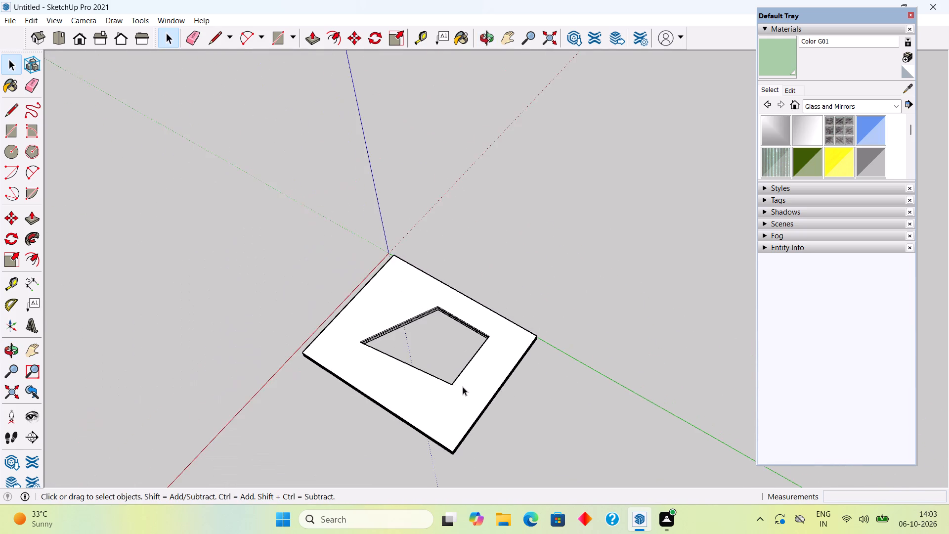
Delete the upper of the two stacked slab groups.
{"action": "middle_click_drag", "start_coordinate": [463, 387], "coordinate": [531, 196]}
{"action": "left_click", "coordinate": [484, 359]}
{"action": "right_click", "coordinate": [486, 357]}
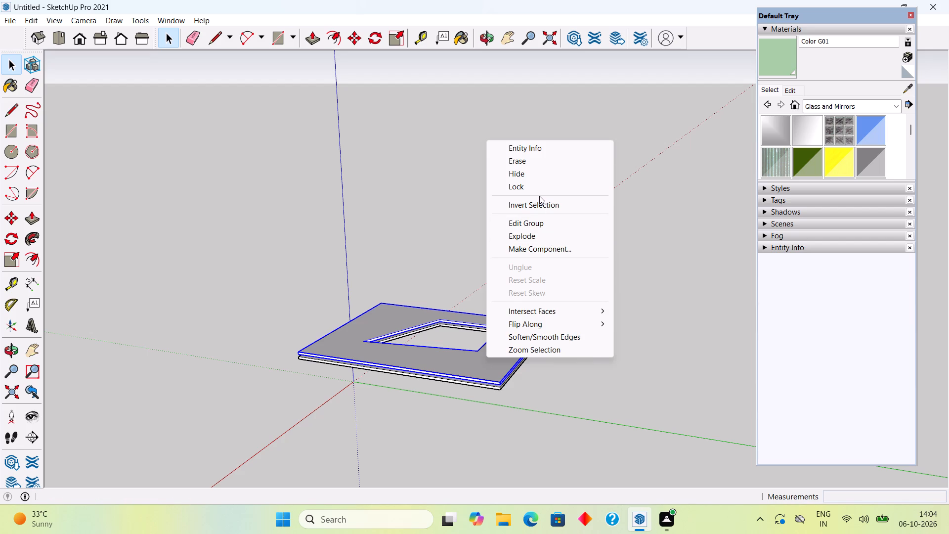
{"action": "key", "text": "Delete"}
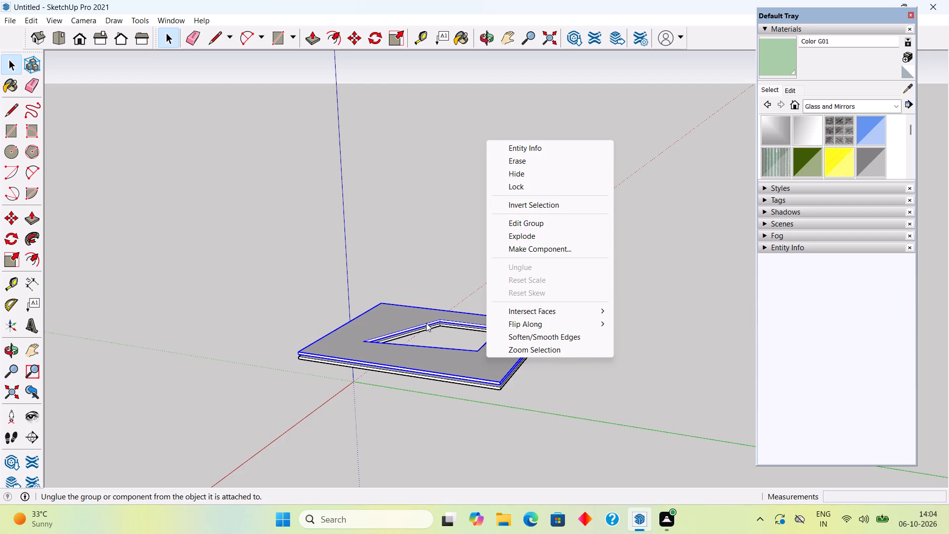
{"action": "left_click", "coordinate": [374, 268]}
{"action": "key", "text": "Delete"}
{"action": "left_click", "coordinate": [373, 335]}
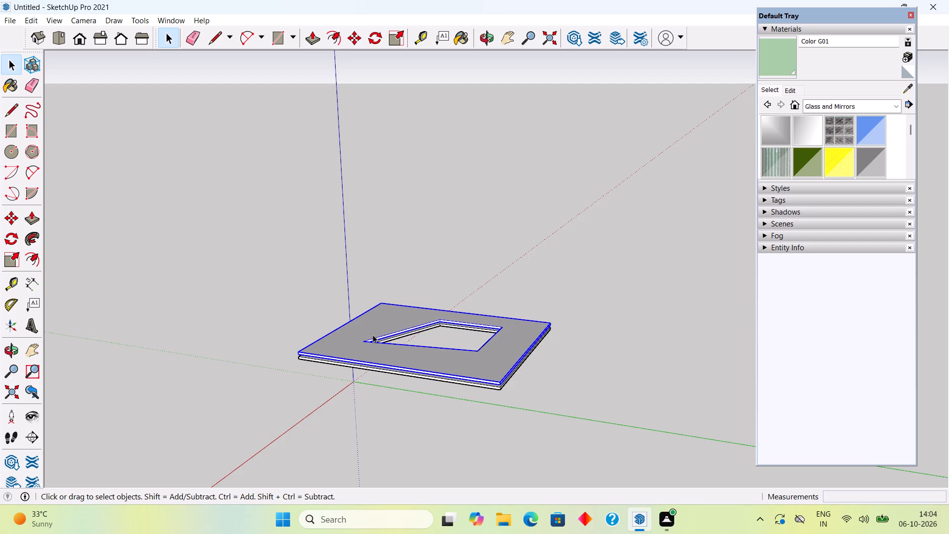
{"action": "key", "text": "Delete"}
Delete the stray line floating beside one side of the remaining slab's opening.
{"action": "middle_click_drag", "start_coordinate": [405, 386], "coordinate": [458, 456]}
{"action": "scroll", "coordinate": [504, 354], "scroll_direction": "up", "scroll_amount": 11}
{"action": "left_click", "coordinate": [473, 352]}
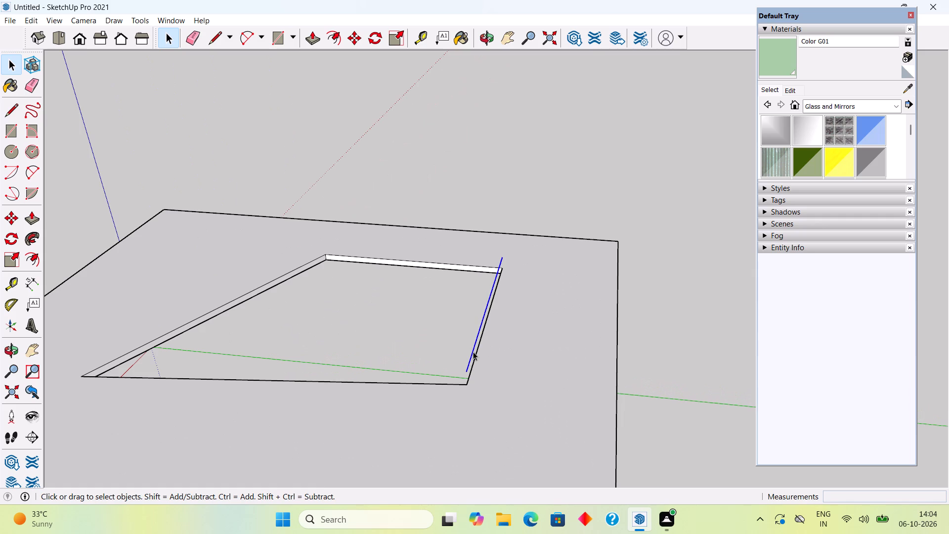
{"action": "key", "text": "Delete"}
Unhide all hidden geometry to bring back the kitchen around the slab.
{"action": "scroll", "coordinate": [473, 352], "scroll_direction": "down", "scroll_amount": 4}
{"action": "middle_click_drag", "start_coordinate": [459, 404], "coordinate": [526, 173]}
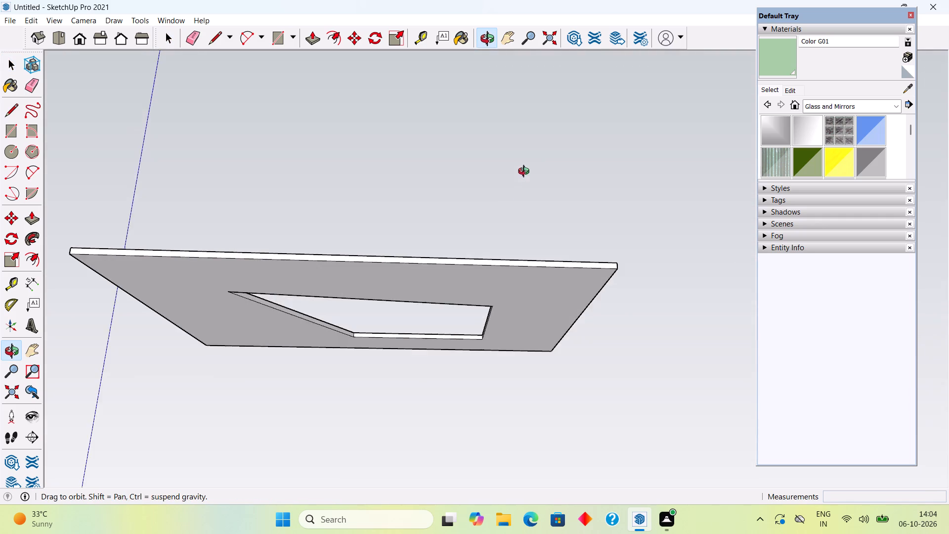
{"action": "middle_click_drag", "start_coordinate": [526, 173], "coordinate": [652, 210]}
{"action": "scroll", "coordinate": [532, 185], "scroll_direction": "down", "scroll_amount": 1}
{"action": "scroll", "coordinate": [386, 382], "scroll_direction": "up", "scroll_amount": 5}
{"action": "scroll", "coordinate": [375, 357], "scroll_direction": "down", "scroll_amount": 5}
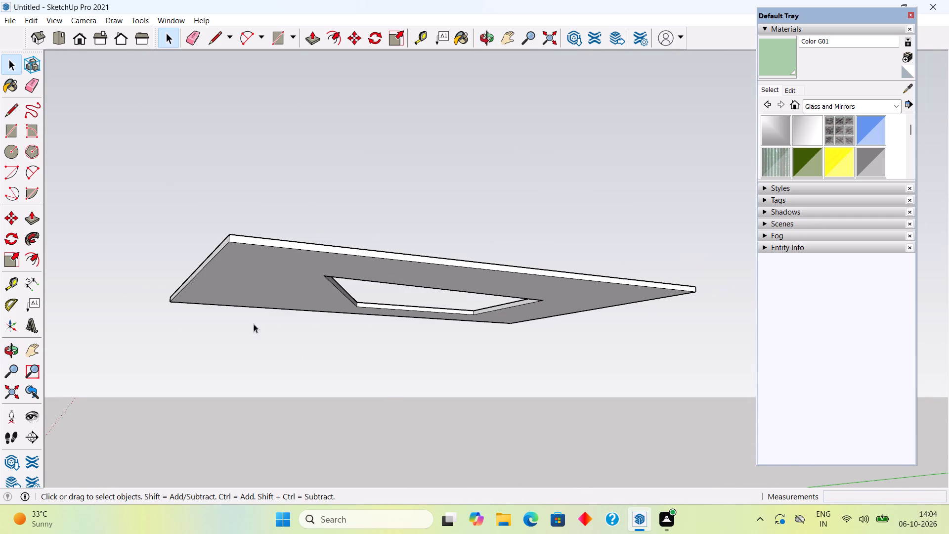
{"action": "left_click", "coordinate": [34, 25]}
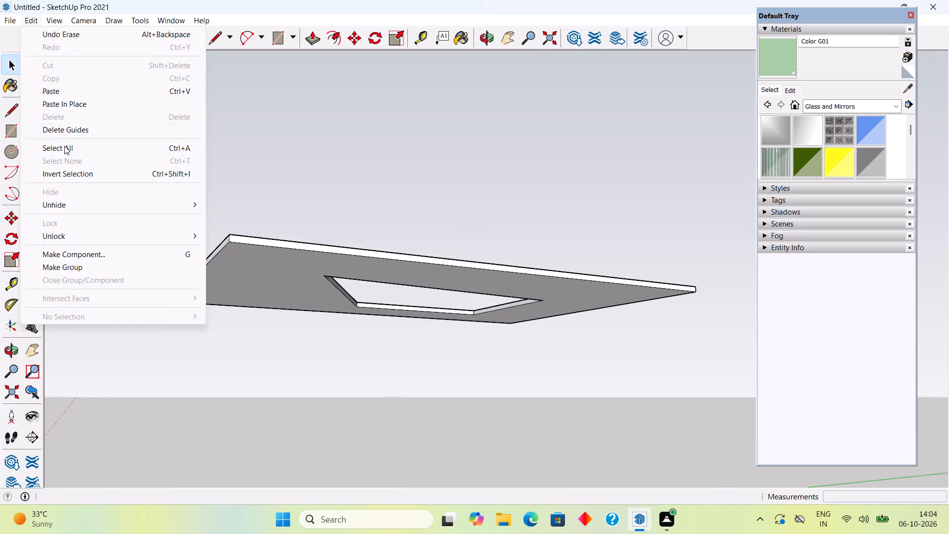
{"action": "left_click", "coordinate": [96, 204]}
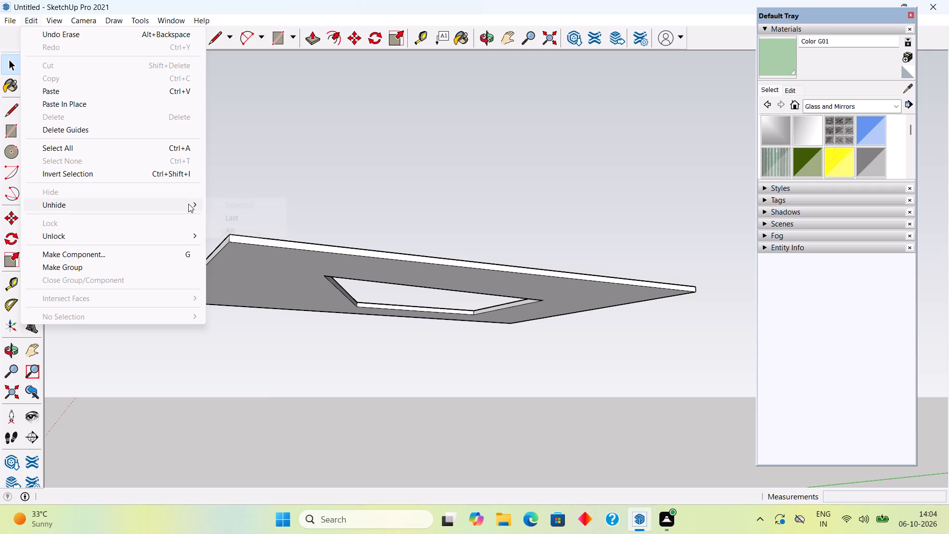
{"action": "left_click", "coordinate": [188, 204]}
{"action": "left_click", "coordinate": [222, 228]}
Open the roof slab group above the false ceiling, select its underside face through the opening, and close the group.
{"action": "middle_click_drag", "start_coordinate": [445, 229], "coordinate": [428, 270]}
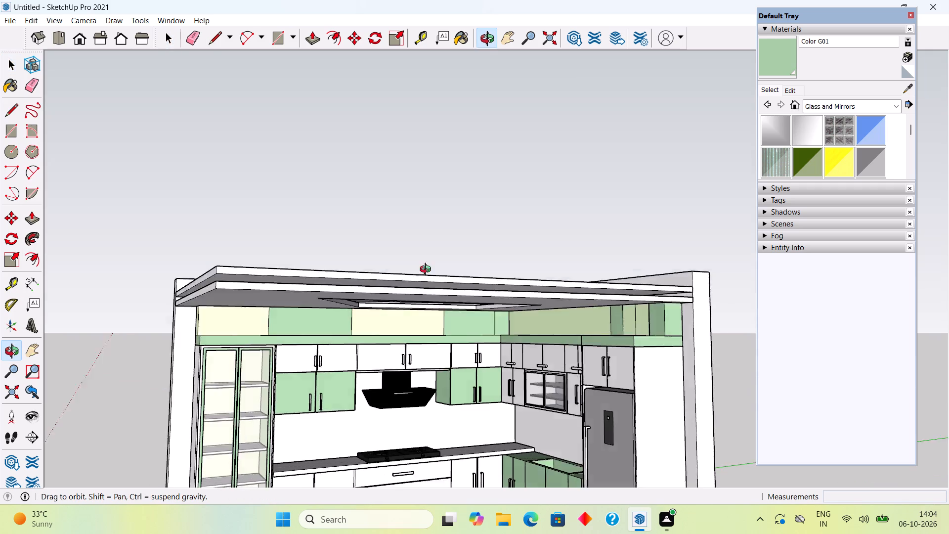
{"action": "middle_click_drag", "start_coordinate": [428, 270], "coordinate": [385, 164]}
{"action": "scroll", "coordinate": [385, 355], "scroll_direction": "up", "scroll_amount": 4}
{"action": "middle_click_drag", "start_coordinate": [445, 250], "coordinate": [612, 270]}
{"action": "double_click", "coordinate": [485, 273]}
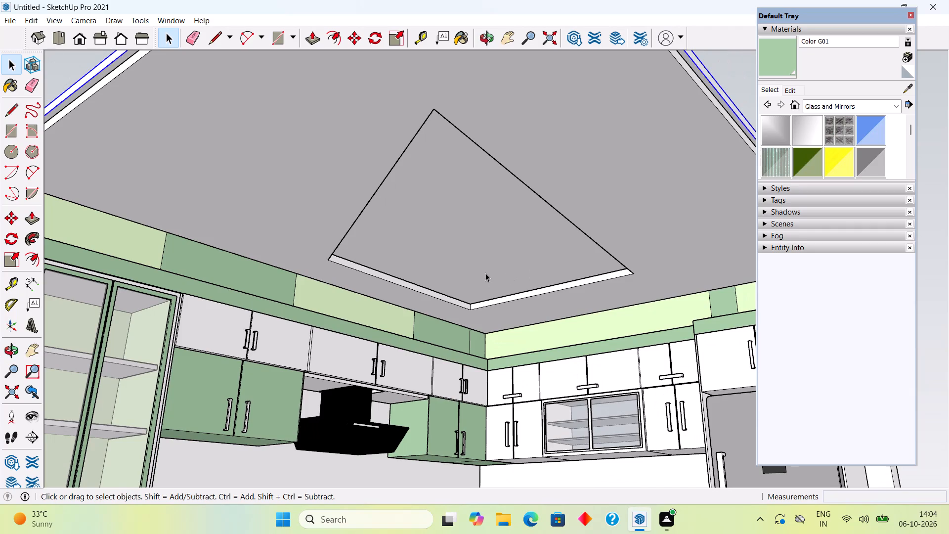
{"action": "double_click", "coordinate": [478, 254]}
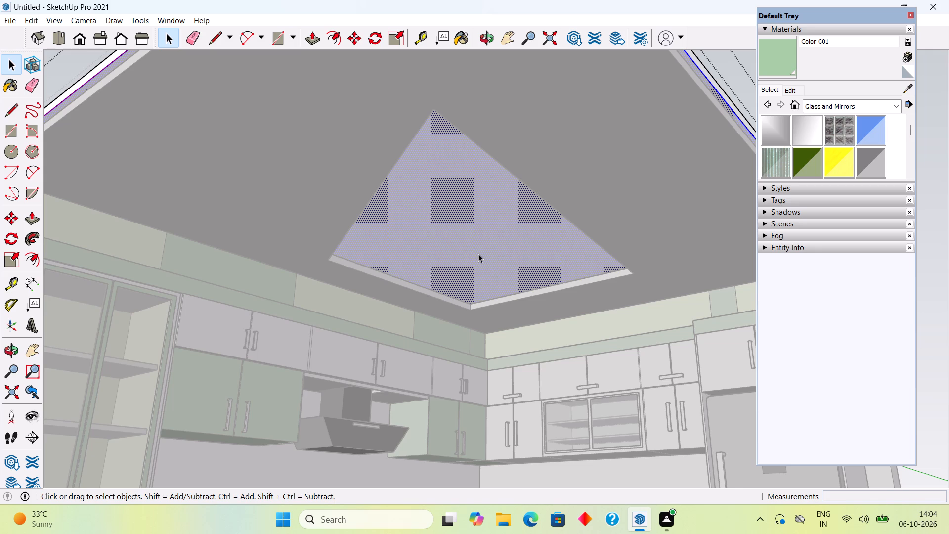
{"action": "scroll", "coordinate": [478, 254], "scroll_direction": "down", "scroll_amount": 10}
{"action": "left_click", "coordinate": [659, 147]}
Examine how the false ceiling slab and its opening sit between the roof slab and the kitchen cabinets.
{"action": "scroll", "coordinate": [571, 300], "scroll_direction": "up", "scroll_amount": 4}
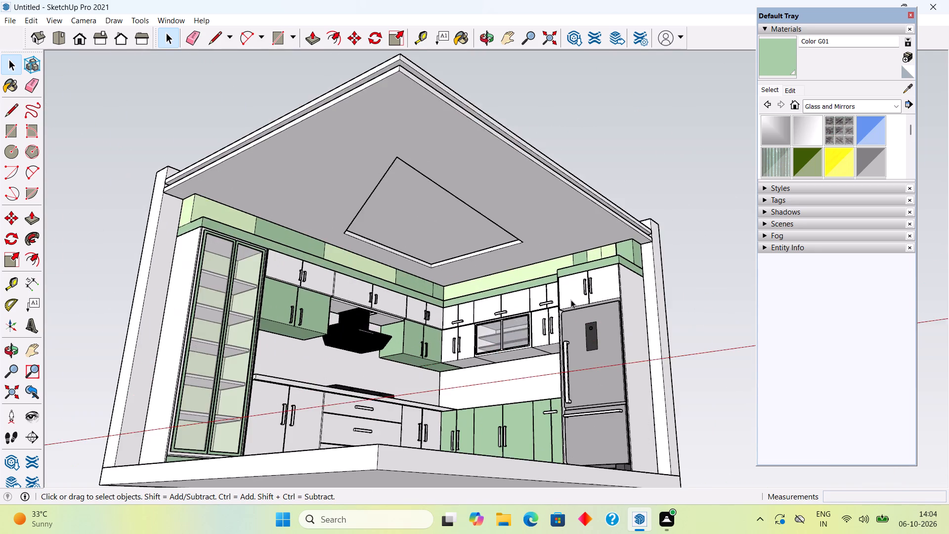
{"action": "middle_click_drag", "start_coordinate": [564, 312], "coordinate": [537, 321]}
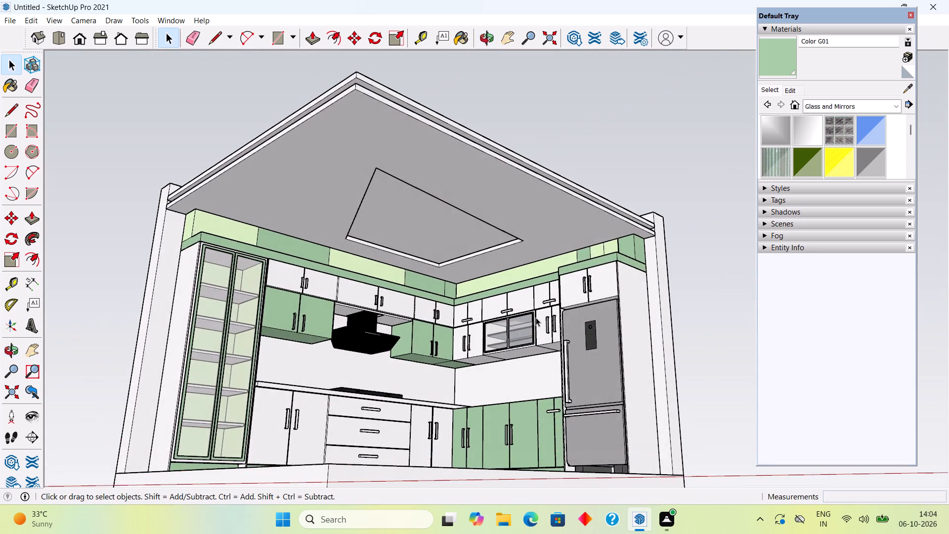
{"action": "scroll", "coordinate": [535, 316], "scroll_direction": "up", "scroll_amount": 4}
{"action": "scroll", "coordinate": [542, 303], "scroll_direction": "down", "scroll_amount": 3}
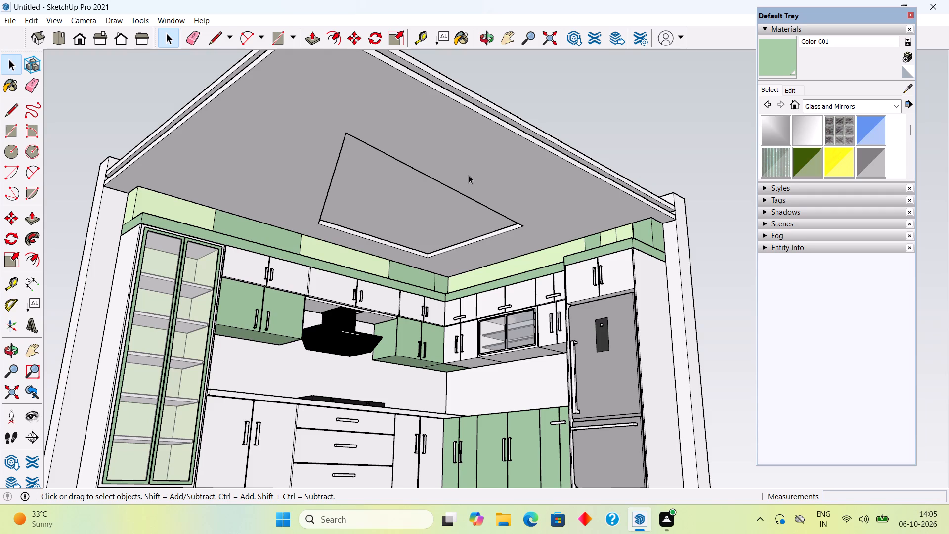
{"action": "middle_click_drag", "start_coordinate": [469, 175], "coordinate": [355, 234]}
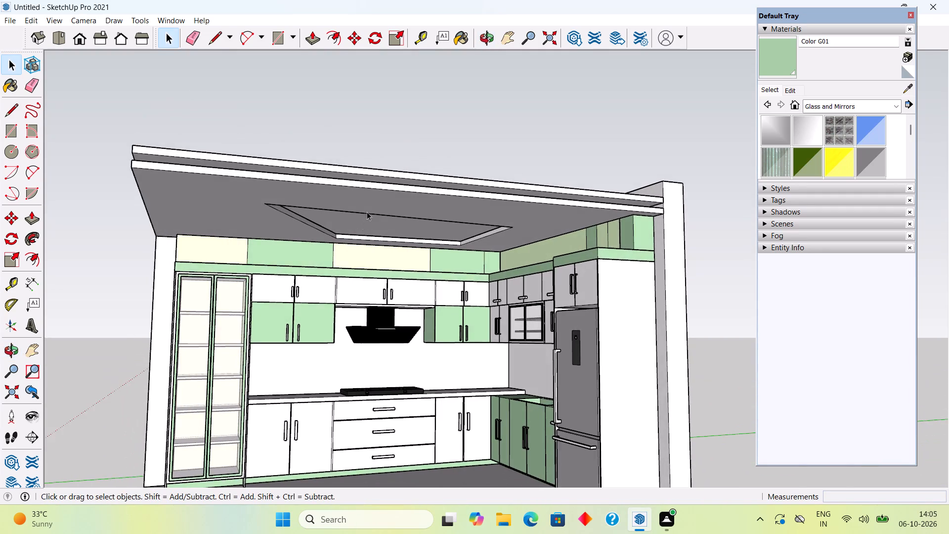
{"action": "scroll", "coordinate": [367, 210], "scroll_direction": "up", "scroll_amount": 6}
{"action": "left_click", "coordinate": [373, 200]}
{"action": "middle_click_drag", "start_coordinate": [450, 167], "coordinate": [435, 260]}
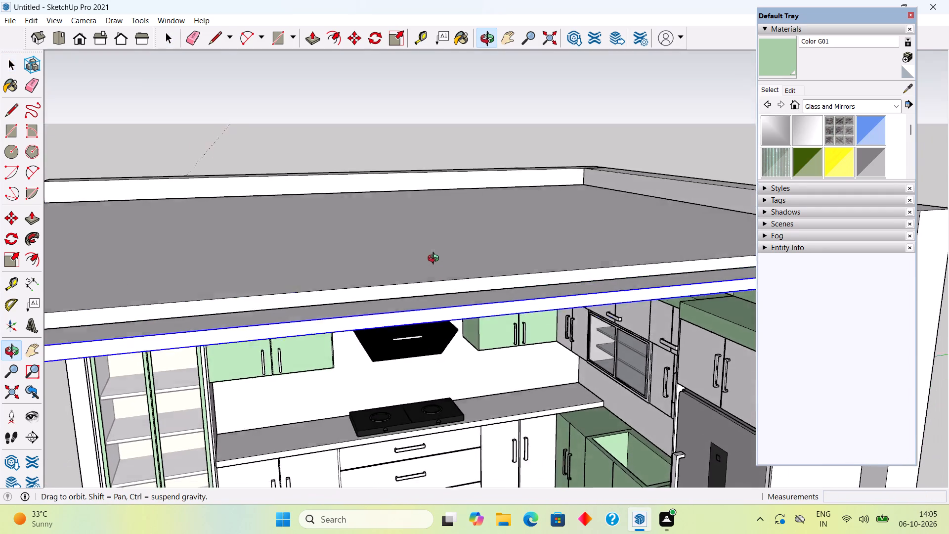
{"action": "middle_click_drag", "start_coordinate": [435, 260], "coordinate": [666, 201]}
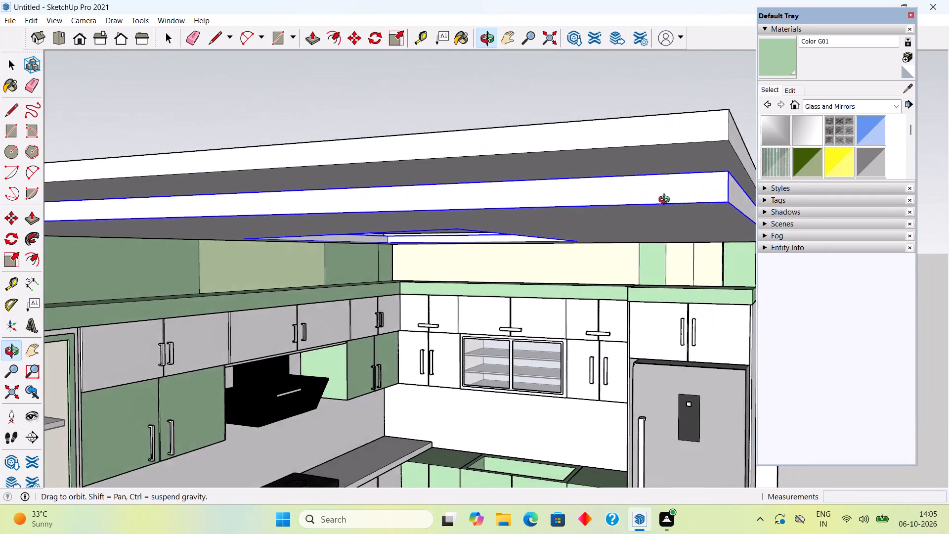
{"action": "middle_click_drag", "start_coordinate": [666, 201], "coordinate": [644, 195]}
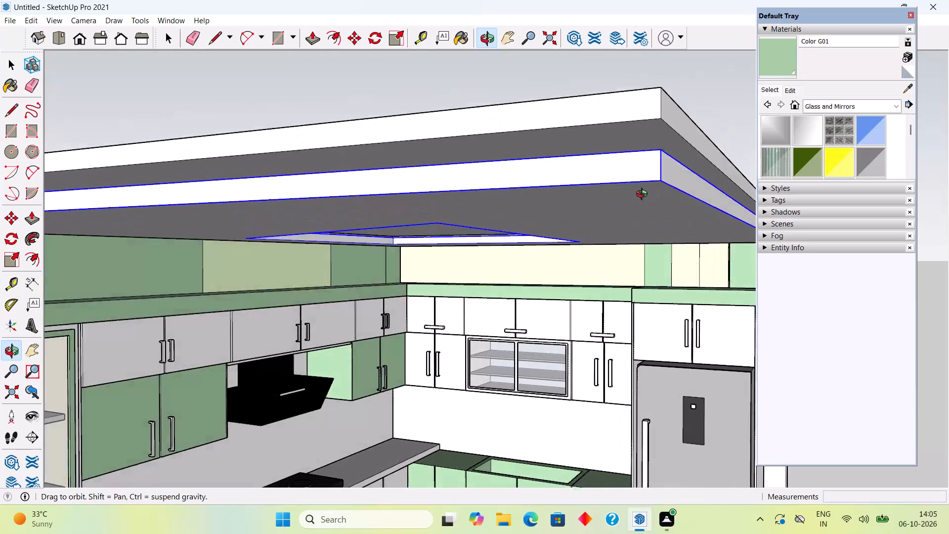
{"action": "middle_click_drag", "start_coordinate": [644, 195], "coordinate": [462, 225]}
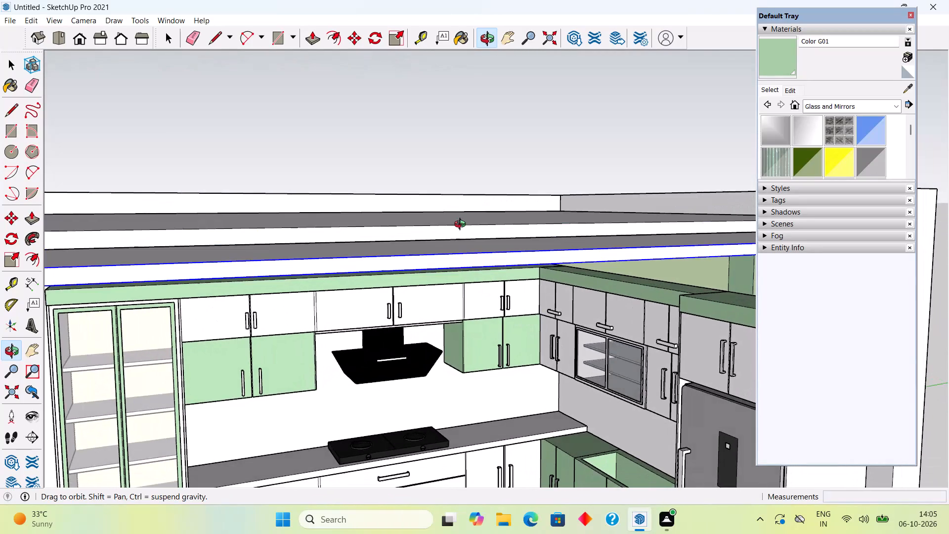
Examine the false ceiling's slanted opening and its fit above the cabinets from outside and below the kitchen.
{"action": "middle_click_drag", "start_coordinate": [462, 225], "coordinate": [418, 178]}
{"action": "scroll", "coordinate": [418, 178], "scroll_direction": "down", "scroll_amount": 13}
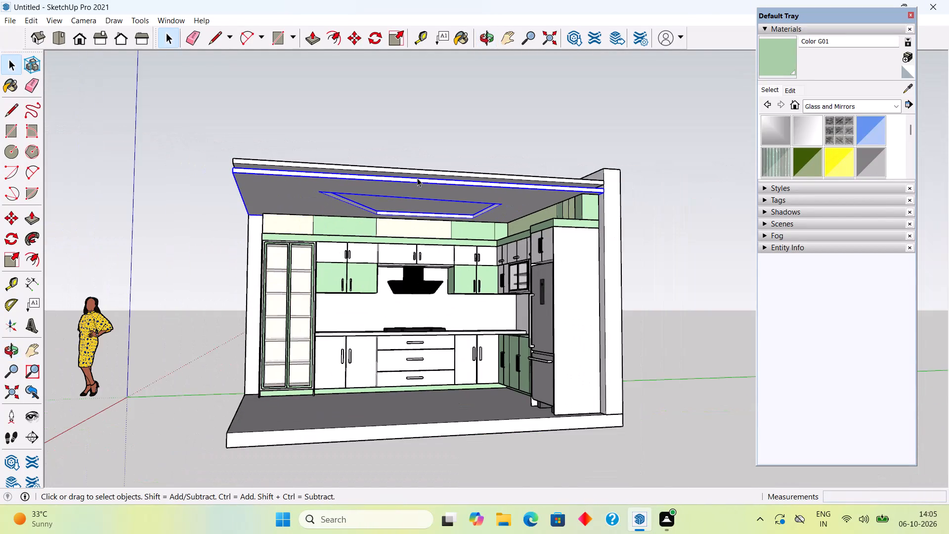
{"action": "middle_click_drag", "start_coordinate": [417, 178], "coordinate": [629, 134]}
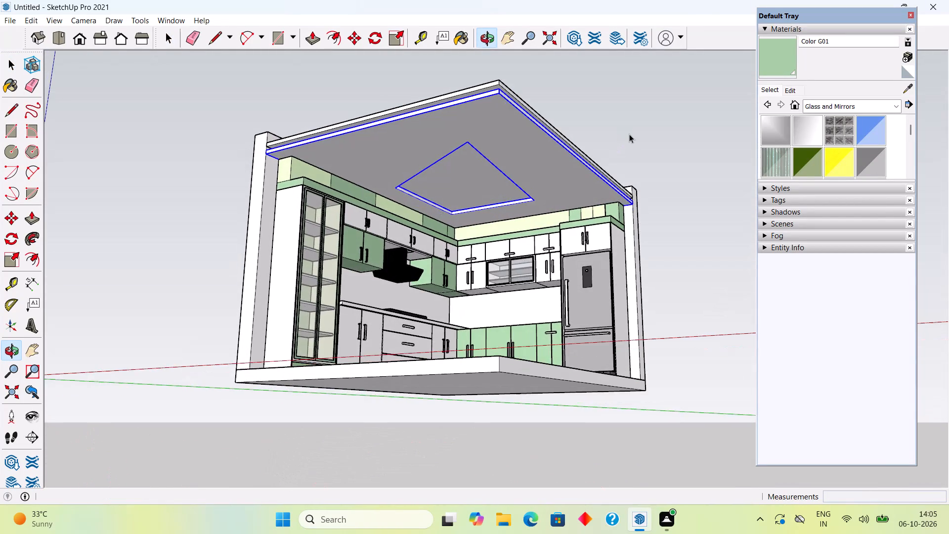
{"action": "scroll", "coordinate": [629, 134], "scroll_direction": "up", "scroll_amount": 1}
{"action": "left_click", "coordinate": [629, 134]}
{"action": "scroll", "coordinate": [481, 219], "scroll_direction": "up", "scroll_amount": 6}
{"action": "middle_click_drag", "start_coordinate": [447, 228], "coordinate": [403, 234]}
{"action": "scroll", "coordinate": [441, 229], "scroll_direction": "down", "scroll_amount": 1}
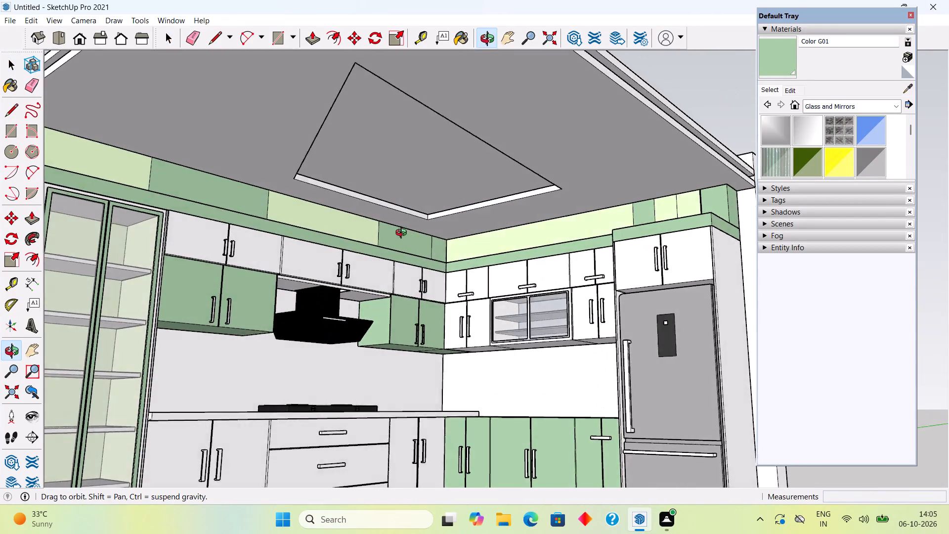
{"action": "middle_click_drag", "start_coordinate": [403, 234], "coordinate": [373, 251]}
{"action": "scroll", "coordinate": [359, 189], "scroll_direction": "down", "scroll_amount": 9}
{"action": "middle_click_drag", "start_coordinate": [363, 240], "coordinate": [363, 251]}
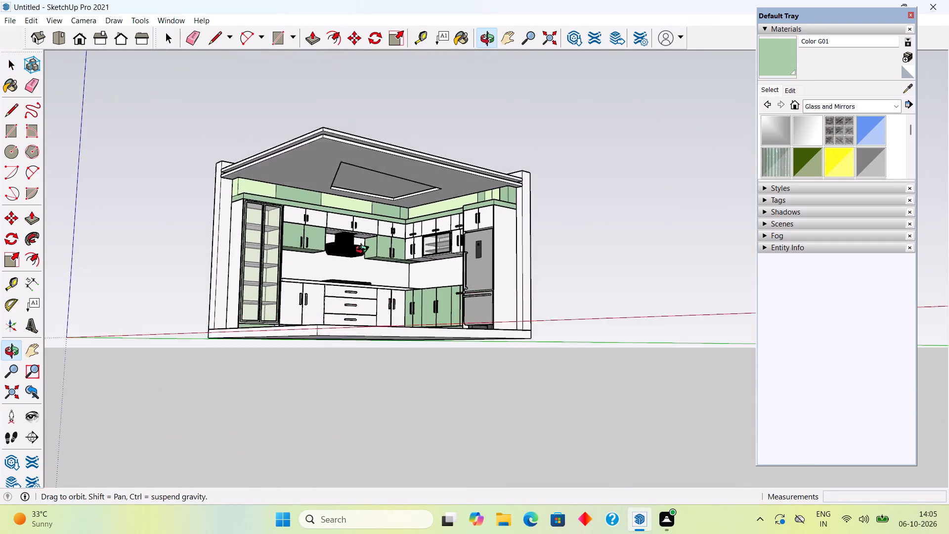
{"action": "middle_click_drag", "start_coordinate": [363, 251], "coordinate": [366, 308]}
{"action": "scroll", "coordinate": [377, 204], "scroll_direction": "up", "scroll_amount": 5}
{"action": "middle_click_drag", "start_coordinate": [377, 175], "coordinate": [379, 146]}
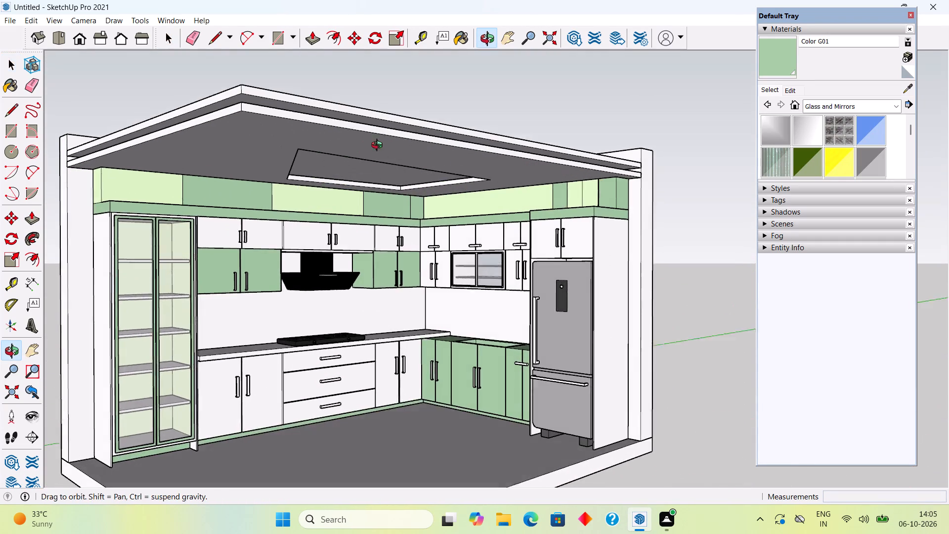
{"action": "middle_click_drag", "start_coordinate": [379, 146], "coordinate": [381, 133]}
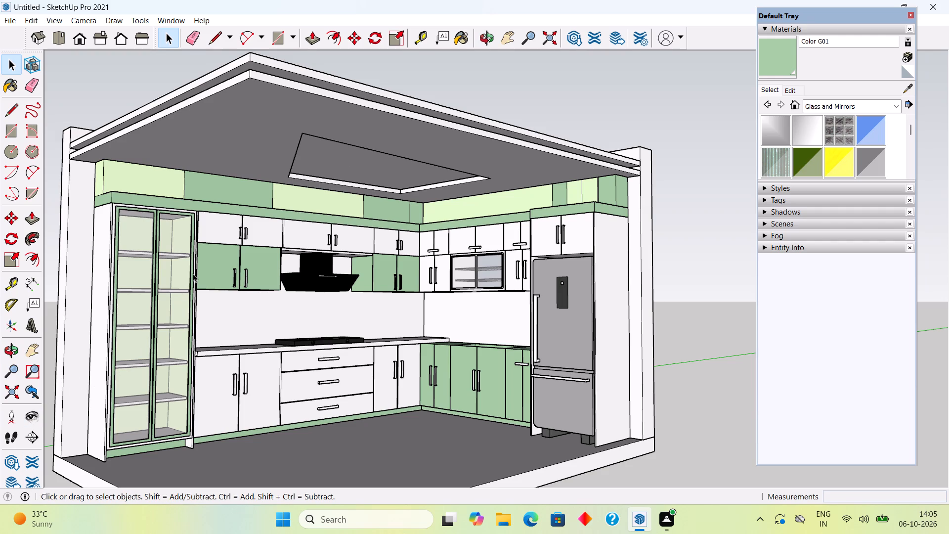
Move the roof slab and the false ceiling slab together 4" upward along the wall corner.
{"action": "scroll", "coordinate": [186, 283], "scroll_direction": "down", "scroll_amount": 1}
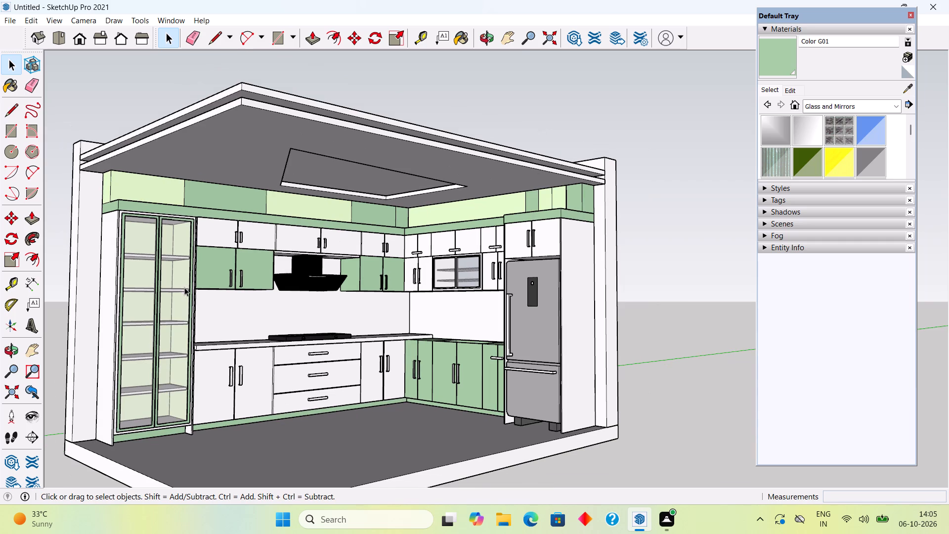
{"action": "scroll", "coordinate": [183, 291], "scroll_direction": "down", "scroll_amount": 3}
{"action": "middle_click_drag", "start_coordinate": [185, 184], "coordinate": [291, 242]}
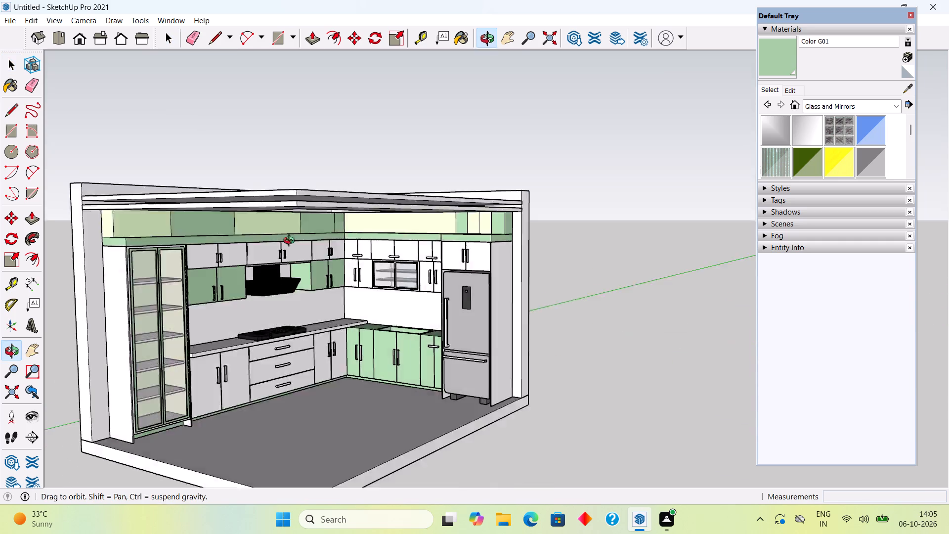
{"action": "middle_click_drag", "start_coordinate": [291, 242], "coordinate": [363, 278]}
{"action": "scroll", "coordinate": [152, 293], "scroll_direction": "up", "scroll_amount": 5}
{"action": "scroll", "coordinate": [100, 329], "scroll_direction": "up", "scroll_amount": 7}
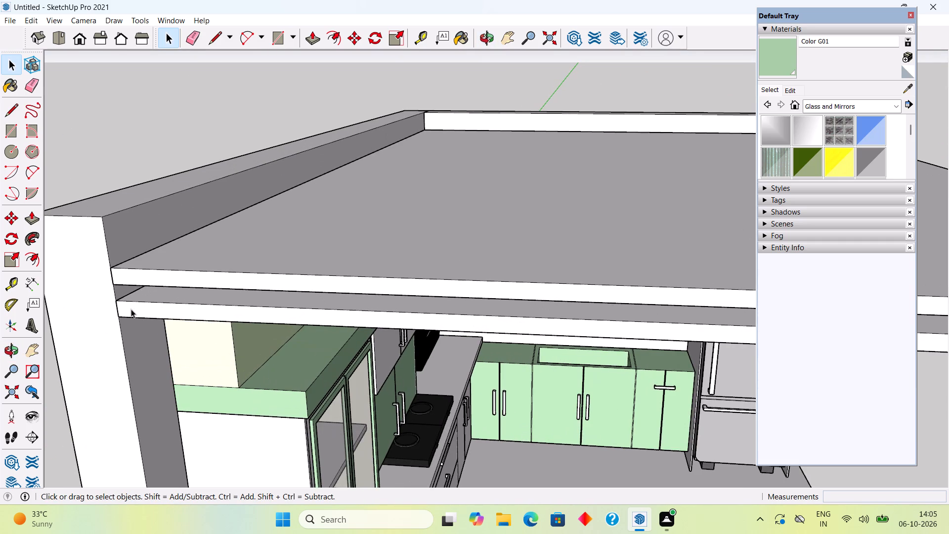
{"action": "left_click", "coordinate": [131, 310]}
{"action": "left_click", "coordinate": [131, 274], "text": "shift"}
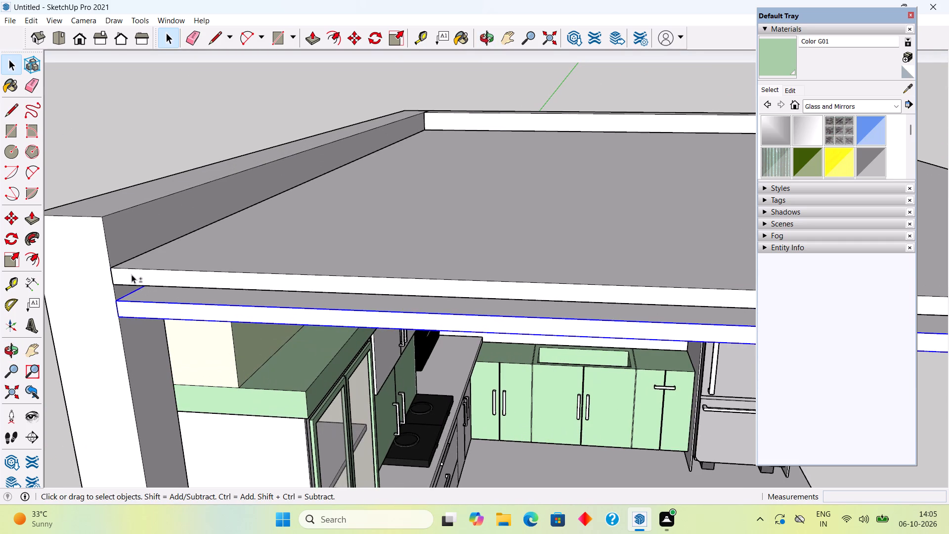
{"action": "key", "text": "m"}
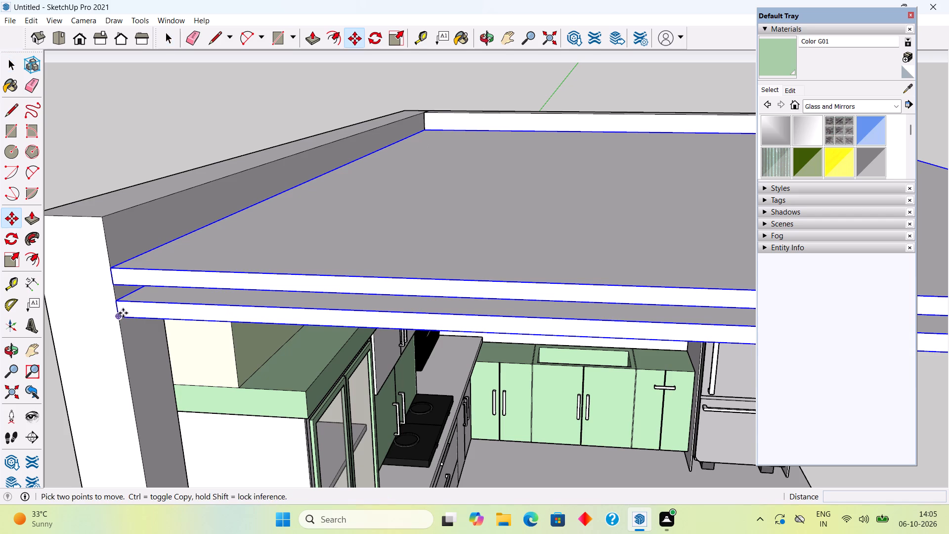
{"action": "left_click", "coordinate": [108, 268]}
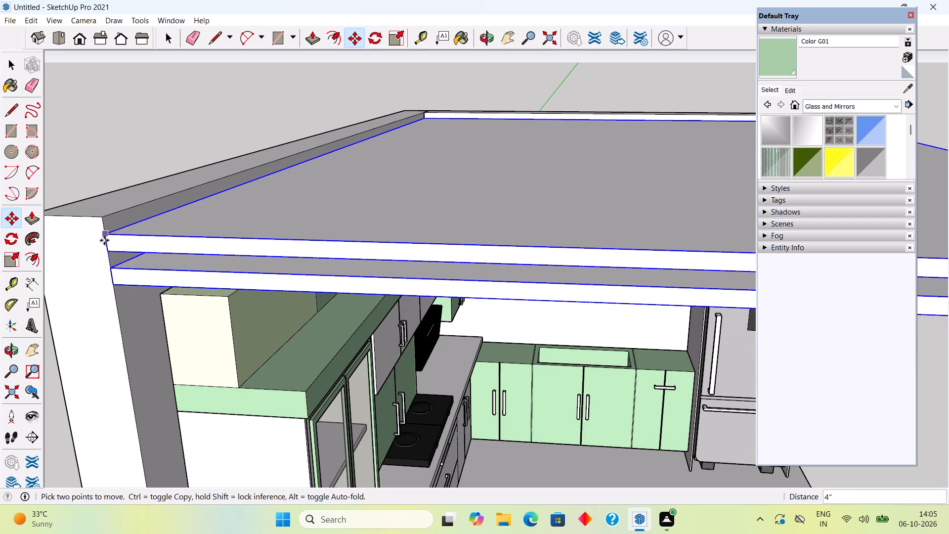
{"action": "left_click", "coordinate": [104, 240]}
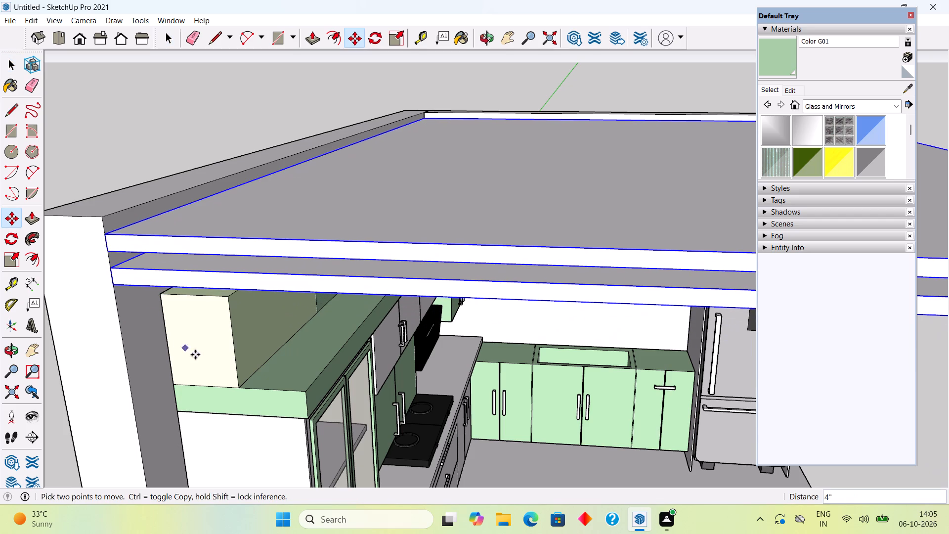
Examine the gap between the raised ceiling slabs and the loft cabinets from several angles.
{"action": "middle_click_drag", "start_coordinate": [210, 325], "coordinate": [110, 236]}
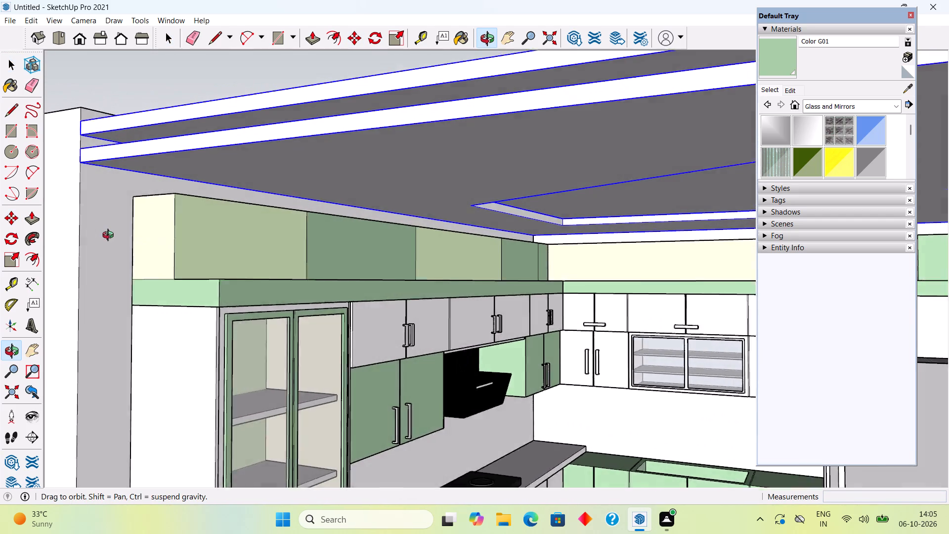
{"action": "middle_click_drag", "start_coordinate": [110, 236], "coordinate": [86, 228]}
{"action": "scroll", "coordinate": [86, 228], "scroll_direction": "down", "scroll_amount": 5}
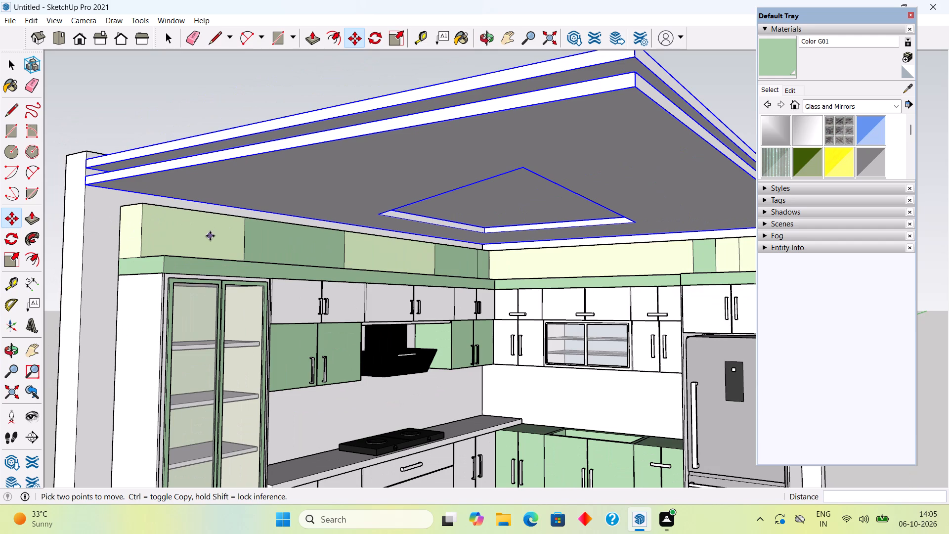
{"action": "middle_click_drag", "start_coordinate": [212, 229], "coordinate": [128, 244]}
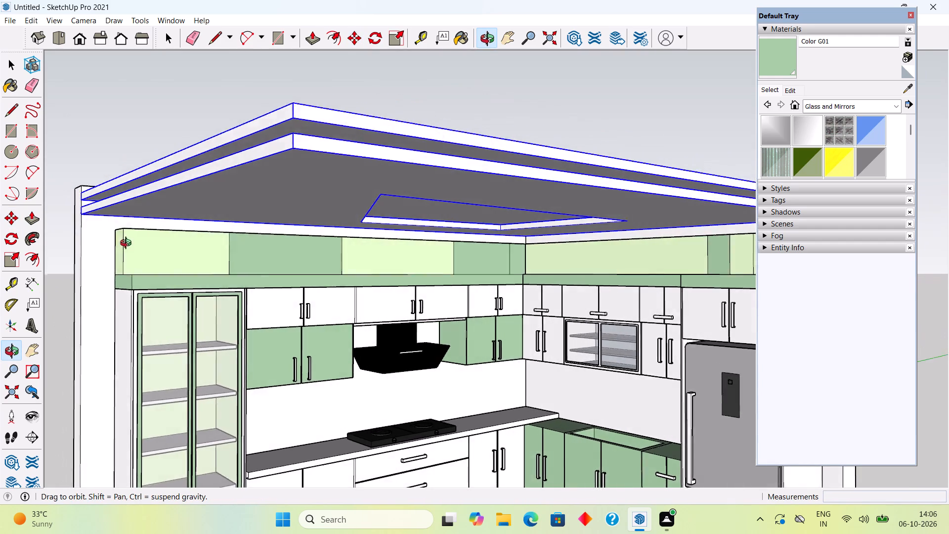
{"action": "middle_click_drag", "start_coordinate": [128, 244], "coordinate": [179, 262]}
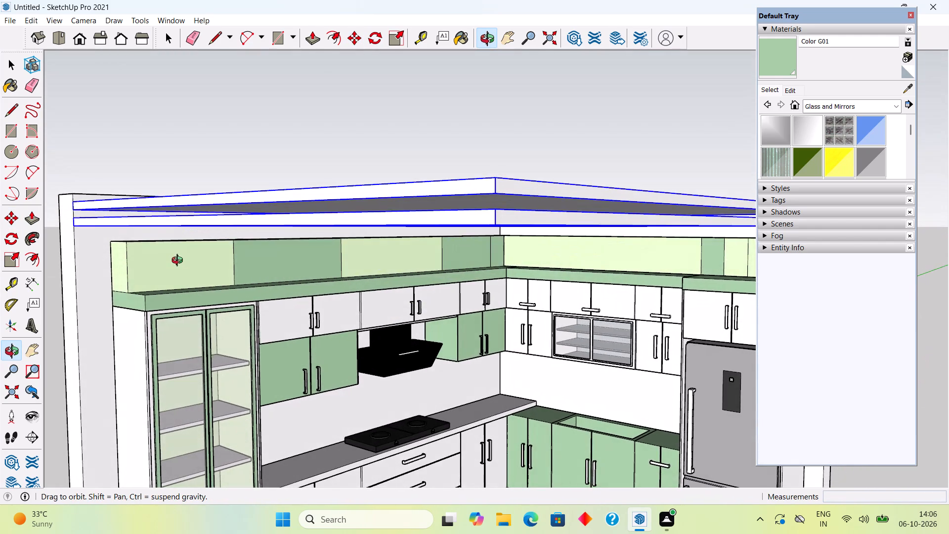
{"action": "middle_click_drag", "start_coordinate": [179, 262], "coordinate": [66, 243]}
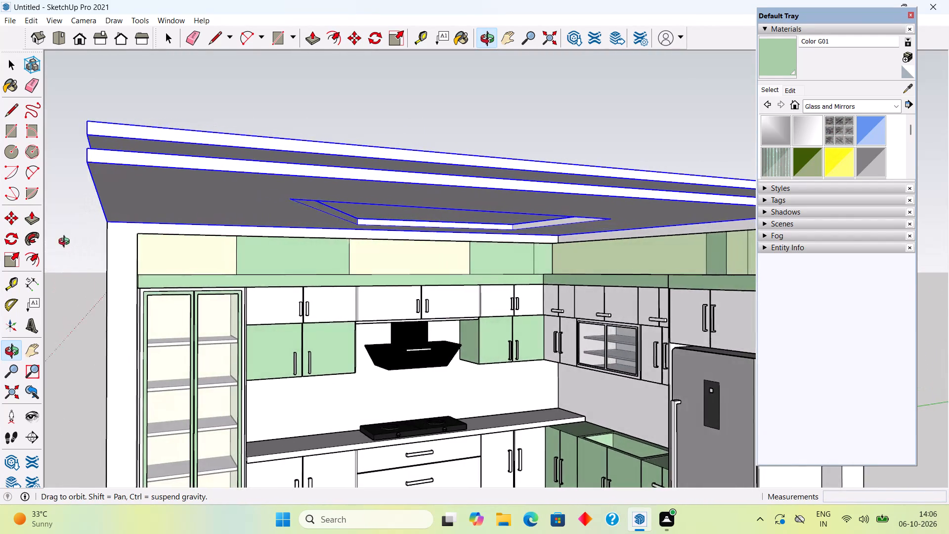
{"action": "middle_click_drag", "start_coordinate": [66, 243], "coordinate": [66, 232]}
{"action": "scroll", "coordinate": [71, 204], "scroll_direction": "down", "scroll_amount": 3}
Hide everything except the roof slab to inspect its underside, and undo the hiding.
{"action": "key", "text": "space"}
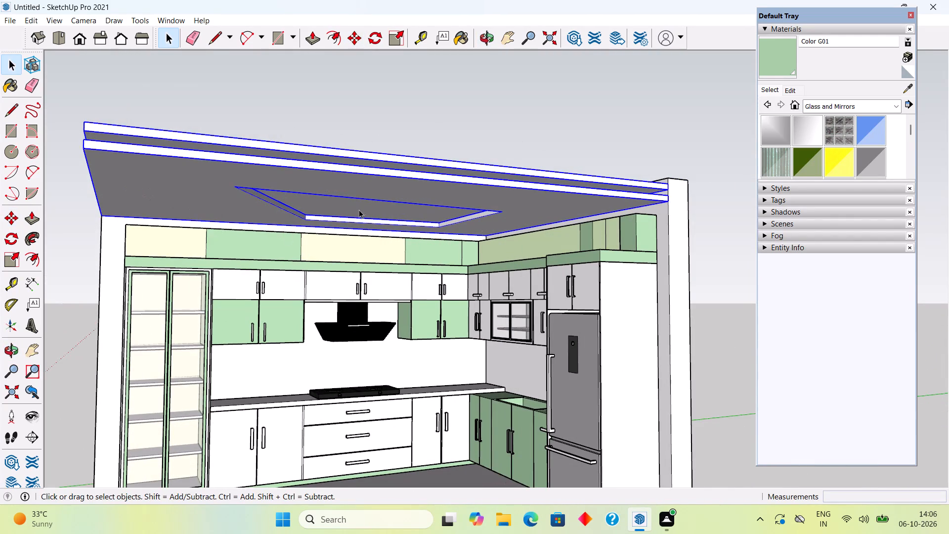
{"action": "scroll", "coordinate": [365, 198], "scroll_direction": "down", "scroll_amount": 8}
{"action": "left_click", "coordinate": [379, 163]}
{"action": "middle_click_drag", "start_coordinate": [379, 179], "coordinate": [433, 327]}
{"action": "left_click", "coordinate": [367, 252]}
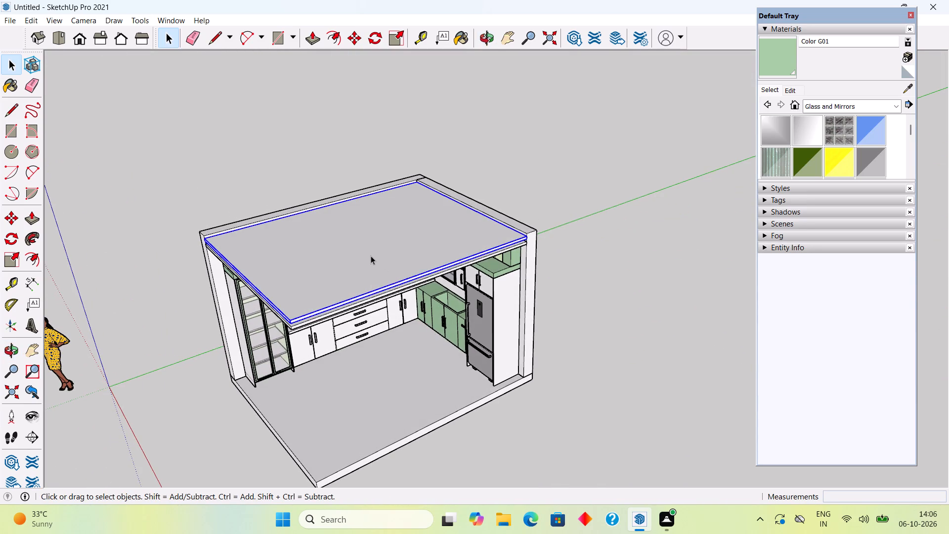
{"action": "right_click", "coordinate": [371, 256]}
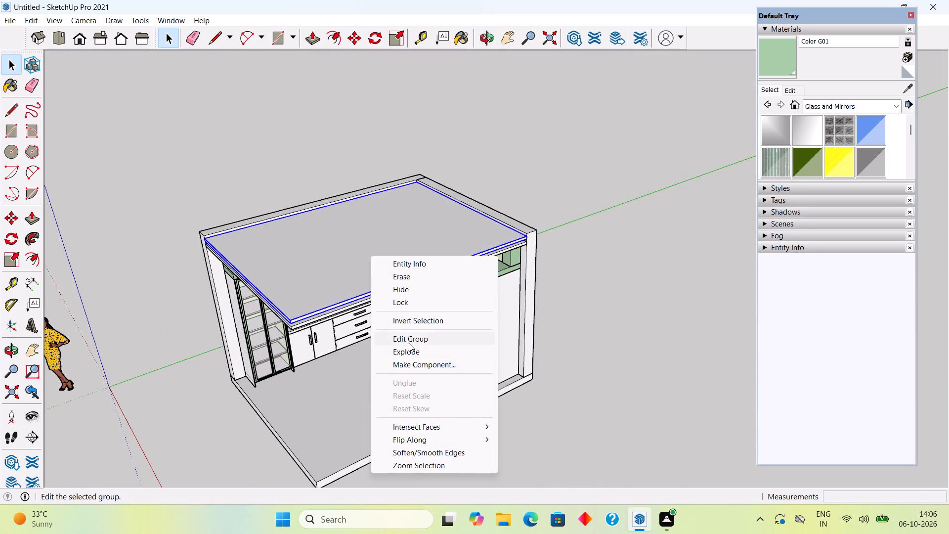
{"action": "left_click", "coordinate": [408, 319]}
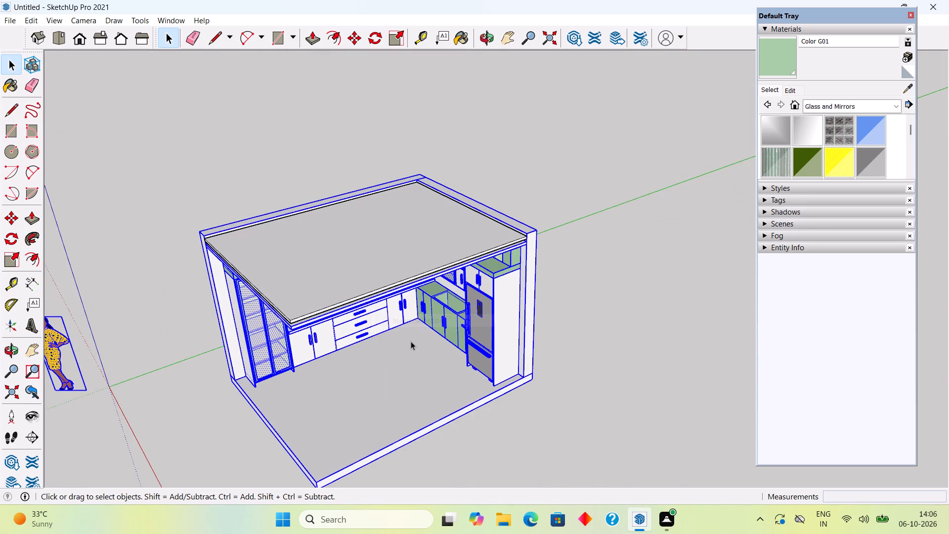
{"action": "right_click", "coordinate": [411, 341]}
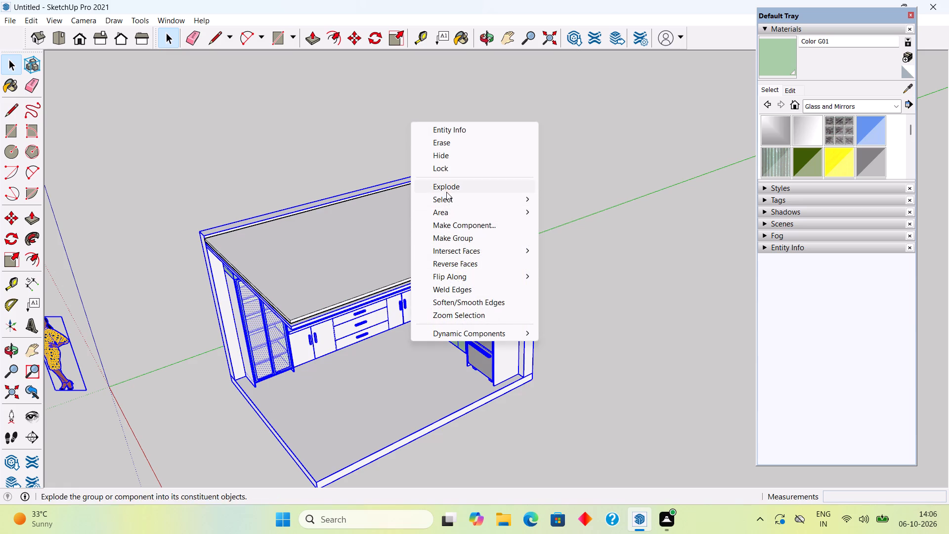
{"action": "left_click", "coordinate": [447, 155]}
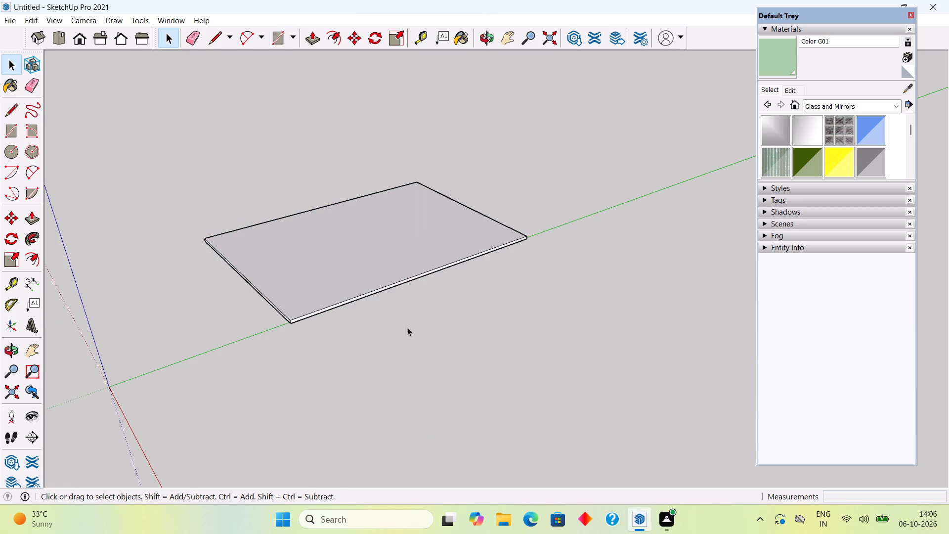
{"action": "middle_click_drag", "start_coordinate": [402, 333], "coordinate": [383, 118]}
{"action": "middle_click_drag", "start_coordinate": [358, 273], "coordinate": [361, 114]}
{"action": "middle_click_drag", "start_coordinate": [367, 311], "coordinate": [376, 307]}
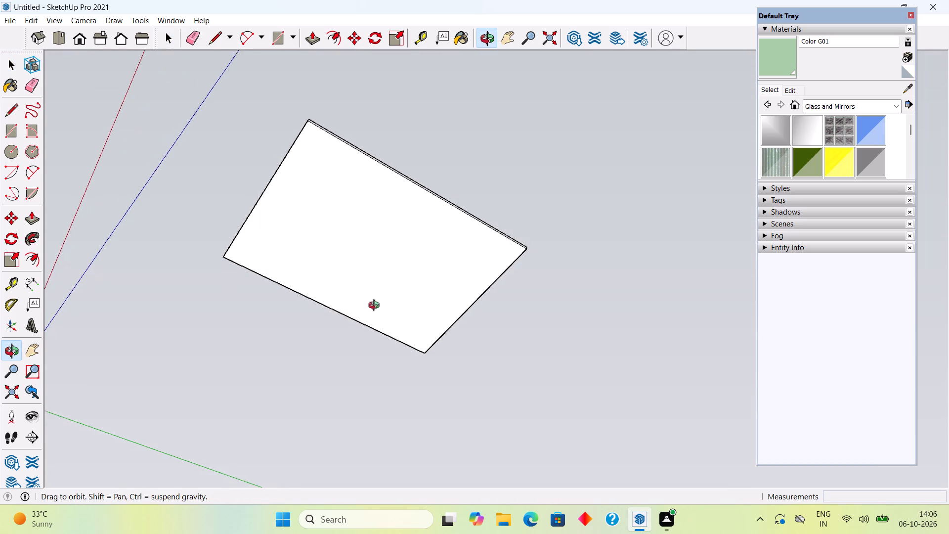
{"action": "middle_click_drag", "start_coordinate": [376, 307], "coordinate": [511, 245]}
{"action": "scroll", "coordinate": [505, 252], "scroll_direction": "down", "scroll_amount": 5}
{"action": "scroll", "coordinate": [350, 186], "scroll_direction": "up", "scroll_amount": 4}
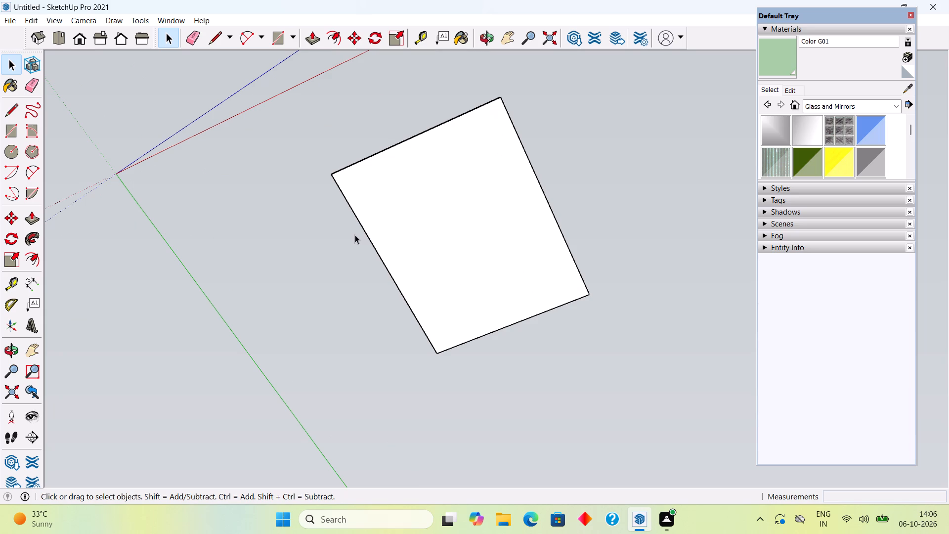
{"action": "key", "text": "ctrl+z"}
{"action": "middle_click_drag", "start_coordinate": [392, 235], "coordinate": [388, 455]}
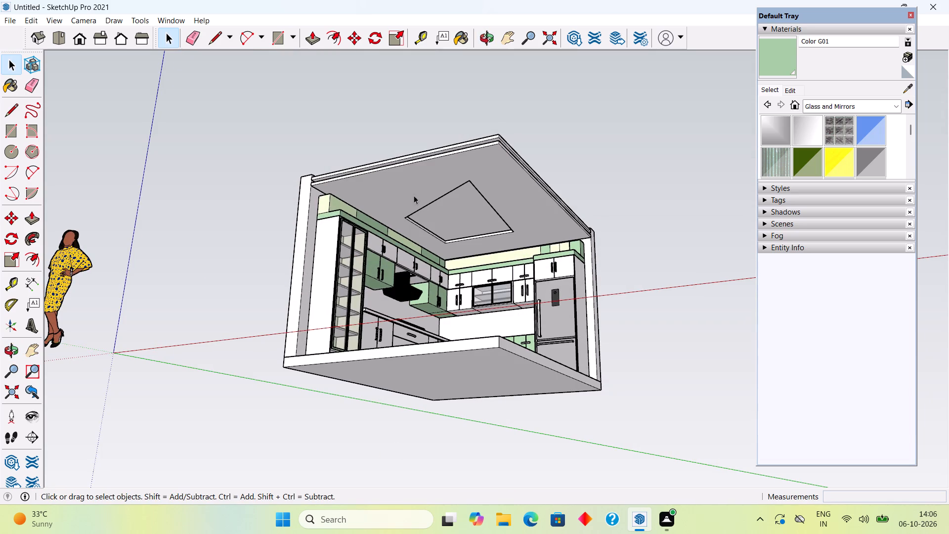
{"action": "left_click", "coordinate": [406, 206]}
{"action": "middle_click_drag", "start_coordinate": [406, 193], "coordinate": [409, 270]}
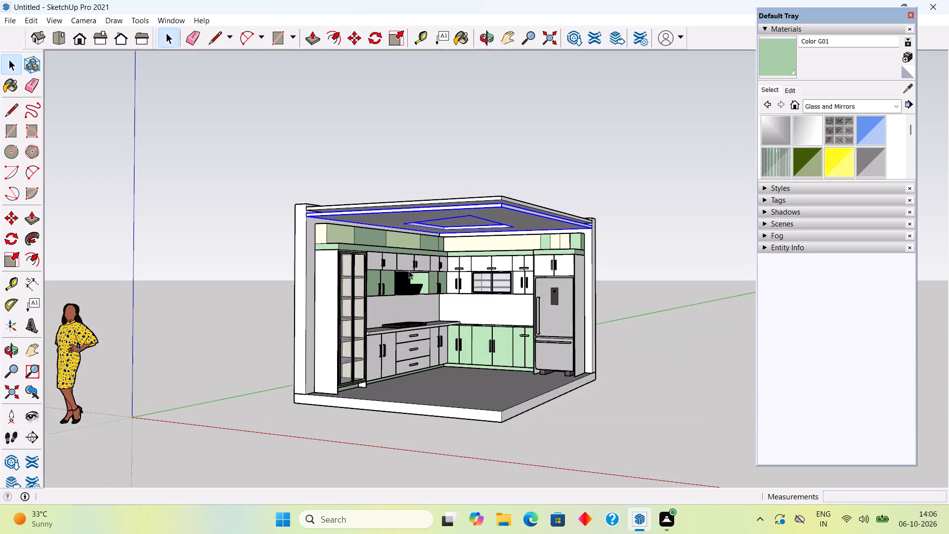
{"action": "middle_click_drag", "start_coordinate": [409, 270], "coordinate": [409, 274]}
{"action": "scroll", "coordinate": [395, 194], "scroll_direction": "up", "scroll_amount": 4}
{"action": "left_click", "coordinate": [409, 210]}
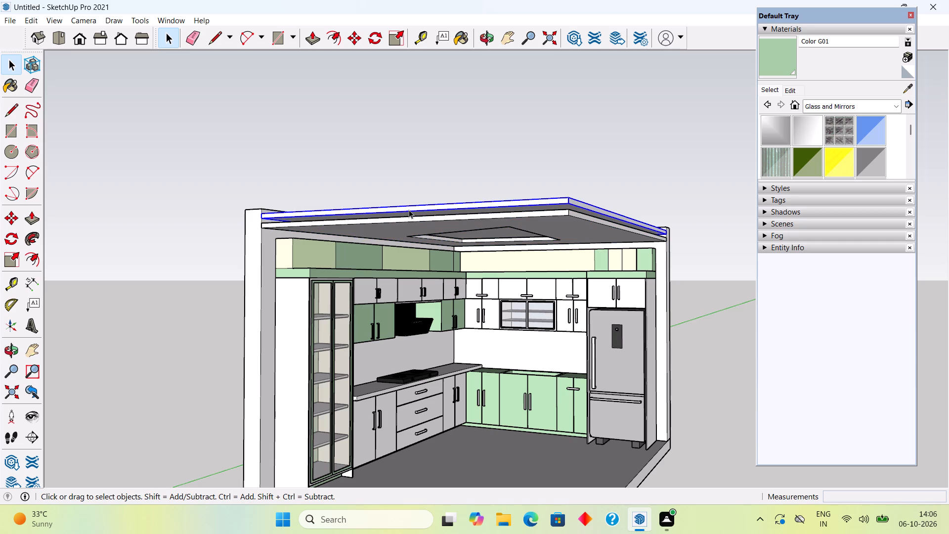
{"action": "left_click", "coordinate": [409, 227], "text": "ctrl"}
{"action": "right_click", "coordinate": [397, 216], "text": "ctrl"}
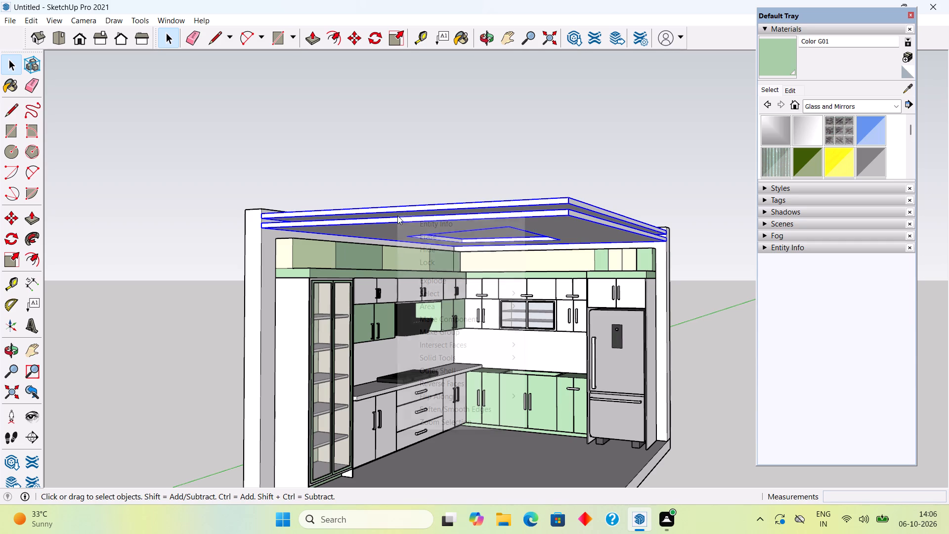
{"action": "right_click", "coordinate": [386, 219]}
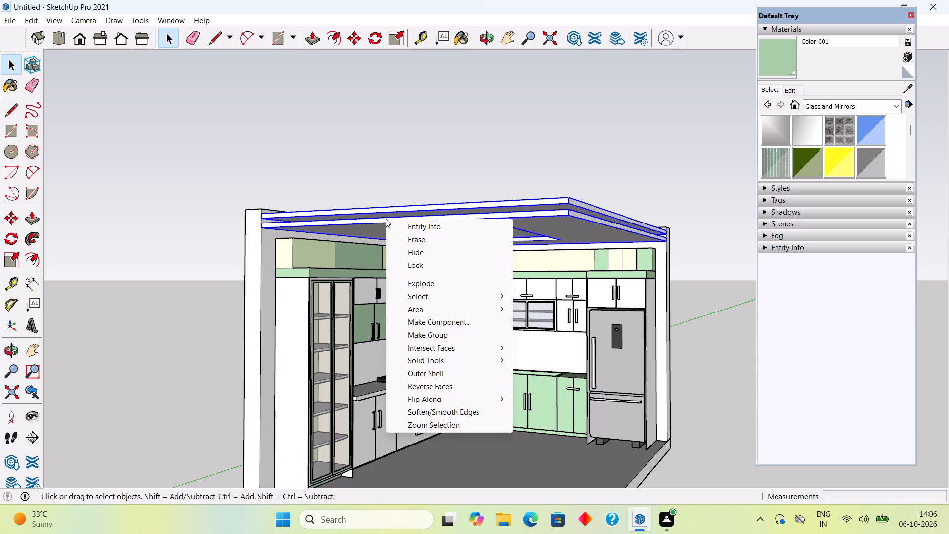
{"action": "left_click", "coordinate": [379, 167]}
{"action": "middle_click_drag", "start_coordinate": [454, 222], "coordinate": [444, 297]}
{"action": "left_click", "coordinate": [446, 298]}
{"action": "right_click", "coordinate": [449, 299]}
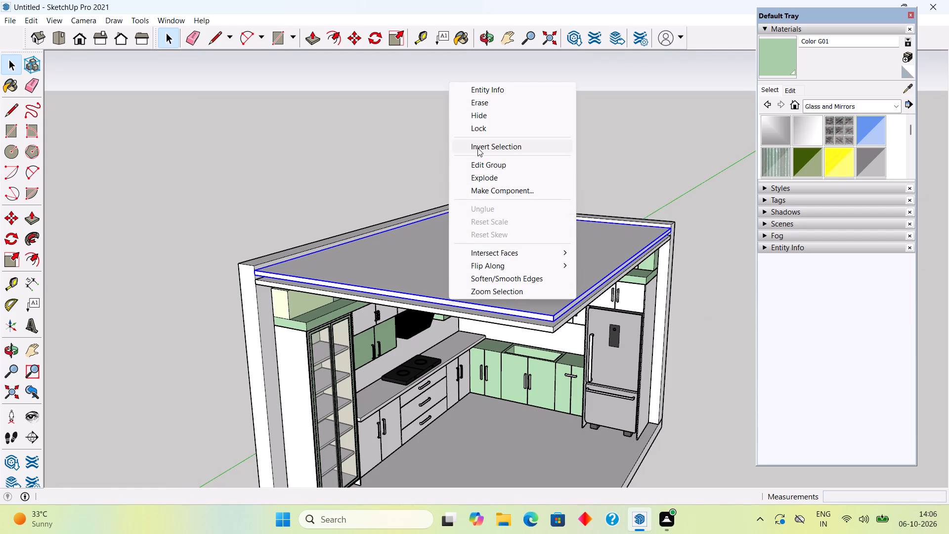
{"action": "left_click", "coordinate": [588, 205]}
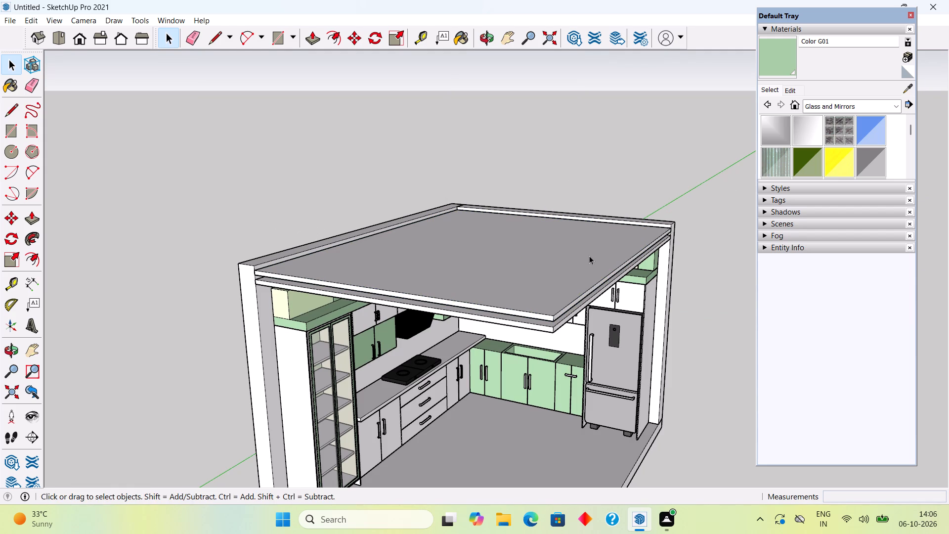
Delete the solid roof slab above the false ceiling.
{"action": "left_click", "coordinate": [587, 263]}
{"action": "key", "text": "Delete"}
Hide everything in the model except the false ceiling slab with the four-sided opening.
{"action": "left_click", "coordinate": [582, 292]}
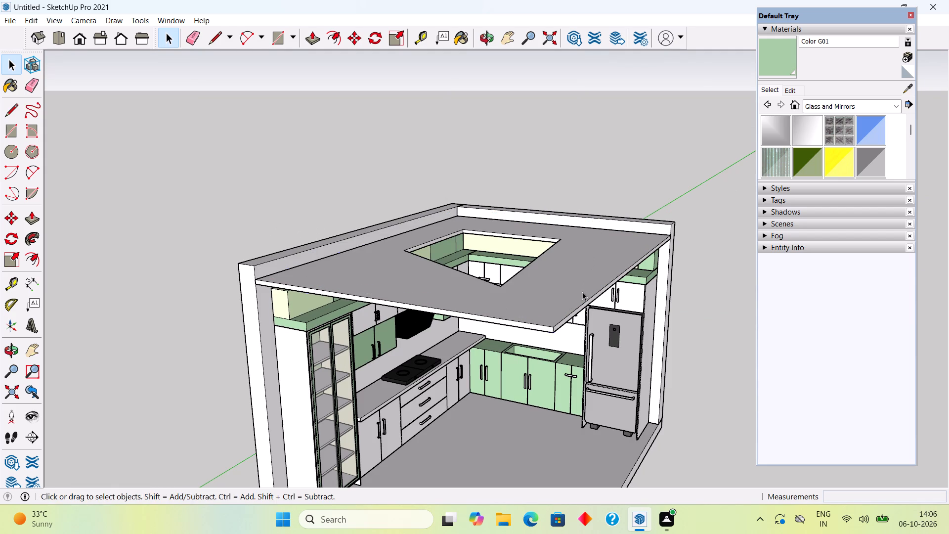
{"action": "right_click", "coordinate": [582, 292]}
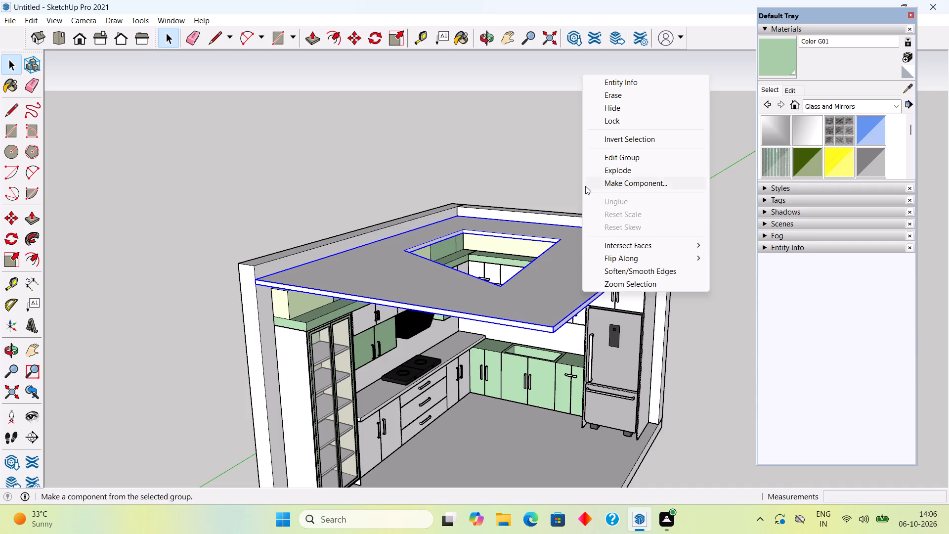
{"action": "left_click", "coordinate": [606, 141]}
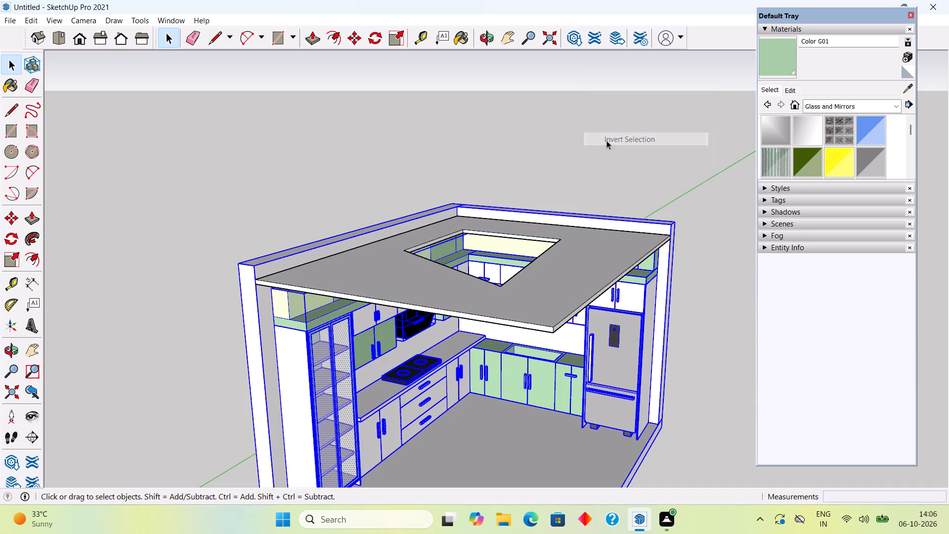
{"action": "right_click", "coordinate": [599, 345]}
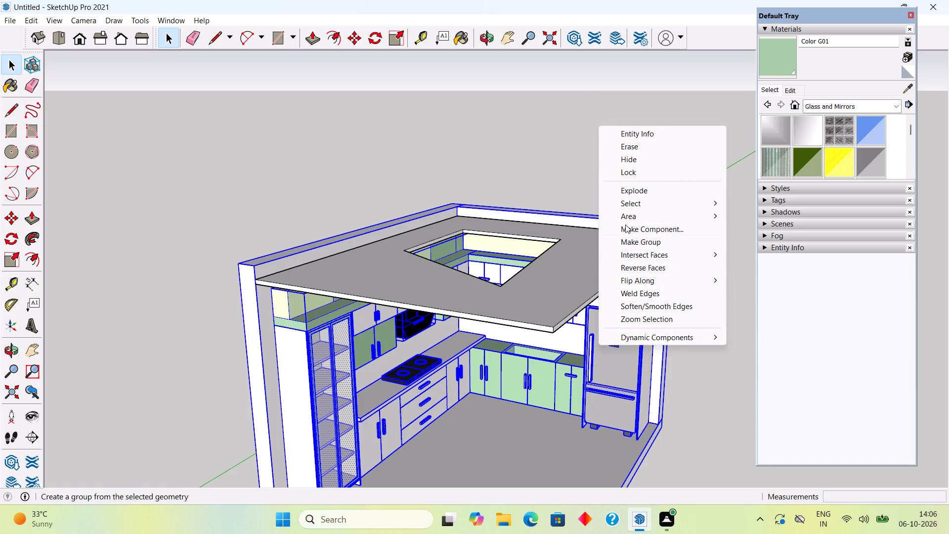
{"action": "left_click", "coordinate": [625, 158]}
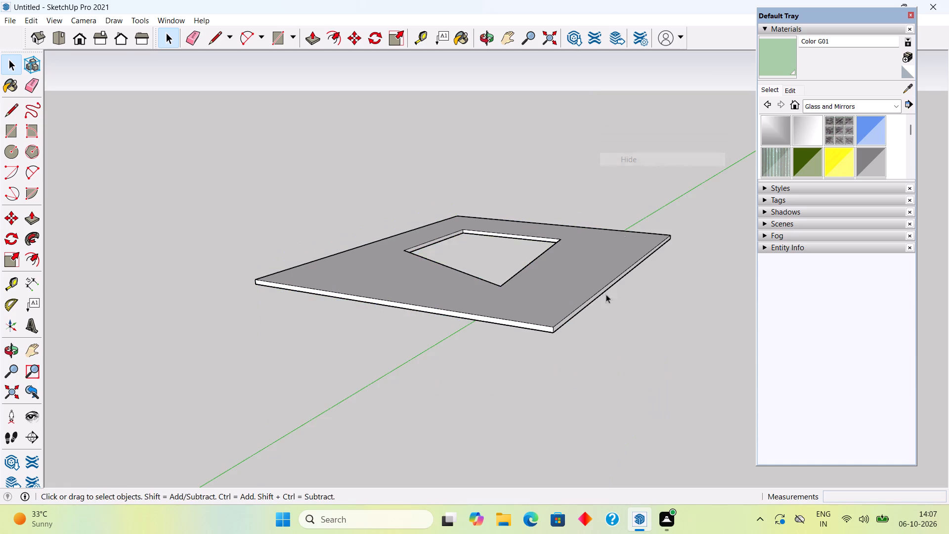
Copy the false ceiling slab 4" straight up along the blue axis from its corner.
{"action": "middle_click_drag", "start_coordinate": [544, 369], "coordinate": [711, 511]}
{"action": "scroll", "coordinate": [711, 511], "scroll_direction": "down", "scroll_amount": 2}
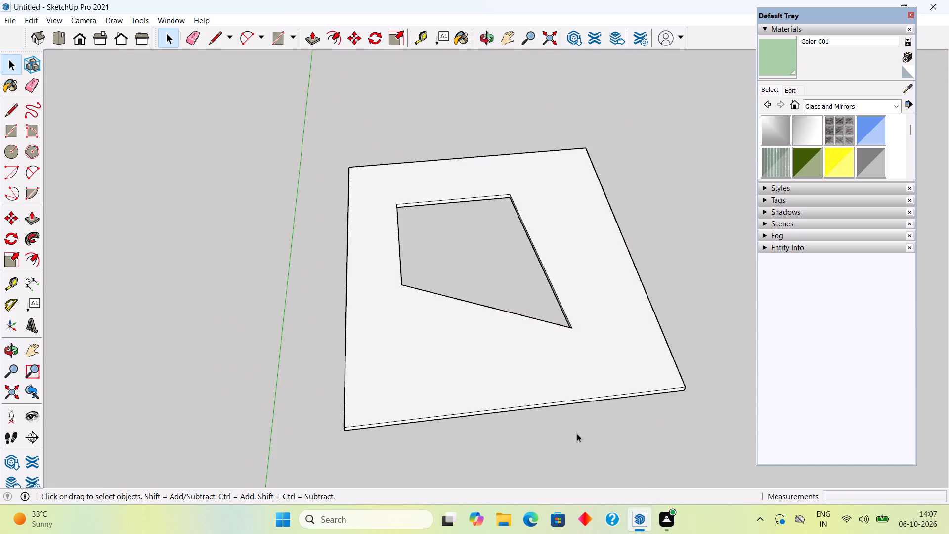
{"action": "scroll", "coordinate": [528, 359], "scroll_direction": "down", "scroll_amount": 4}
{"action": "scroll", "coordinate": [479, 344], "scroll_direction": "up", "scroll_amount": 4}
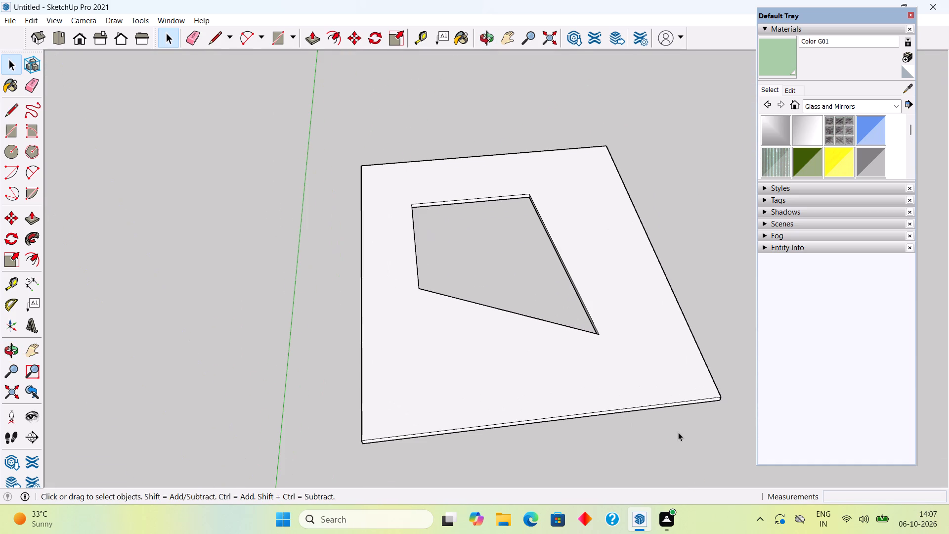
{"action": "middle_click_drag", "start_coordinate": [654, 383], "coordinate": [389, 288]}
{"action": "middle_click_drag", "start_coordinate": [491, 391], "coordinate": [476, 370]}
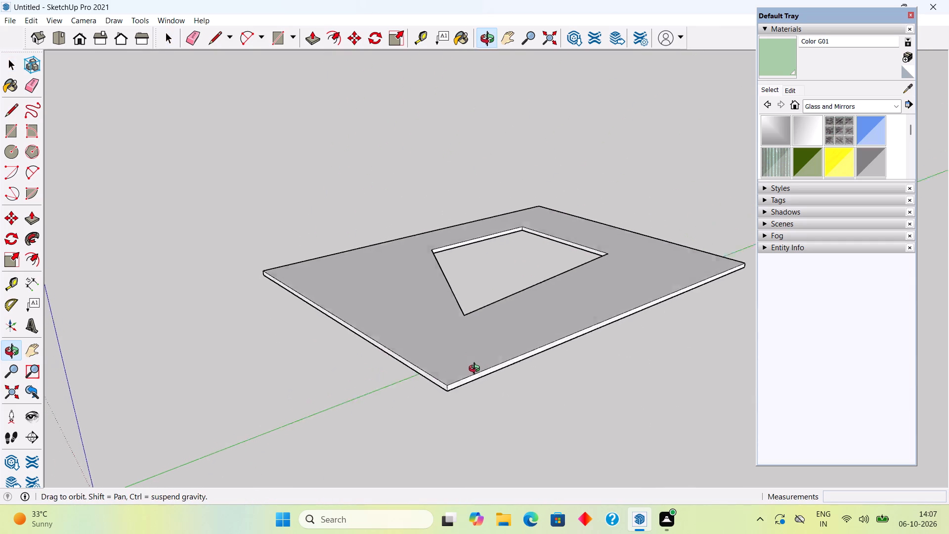
{"action": "middle_click_drag", "start_coordinate": [476, 370], "coordinate": [448, 344]}
{"action": "scroll", "coordinate": [437, 343], "scroll_direction": "down", "scroll_amount": 2}
{"action": "middle_click_drag", "start_coordinate": [430, 344], "coordinate": [401, 333]}
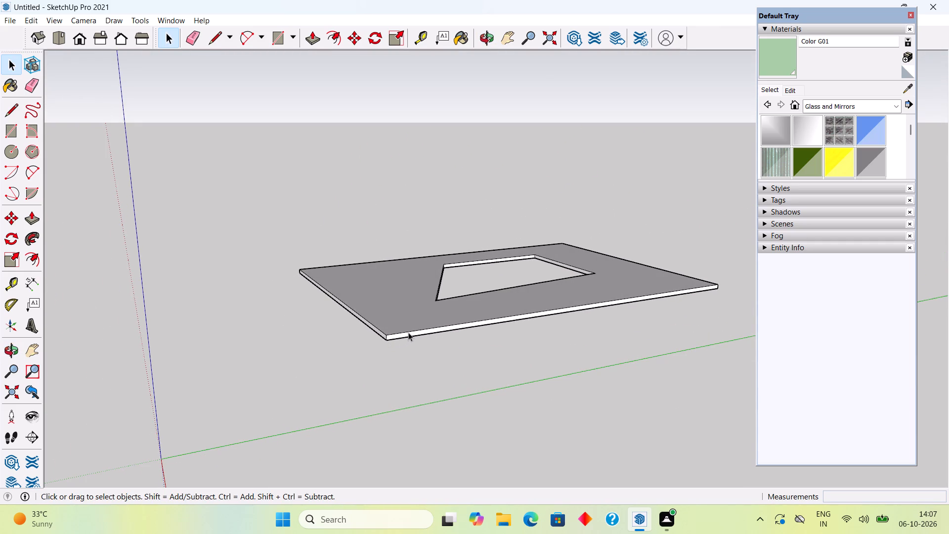
{"action": "left_click", "coordinate": [408, 332]}
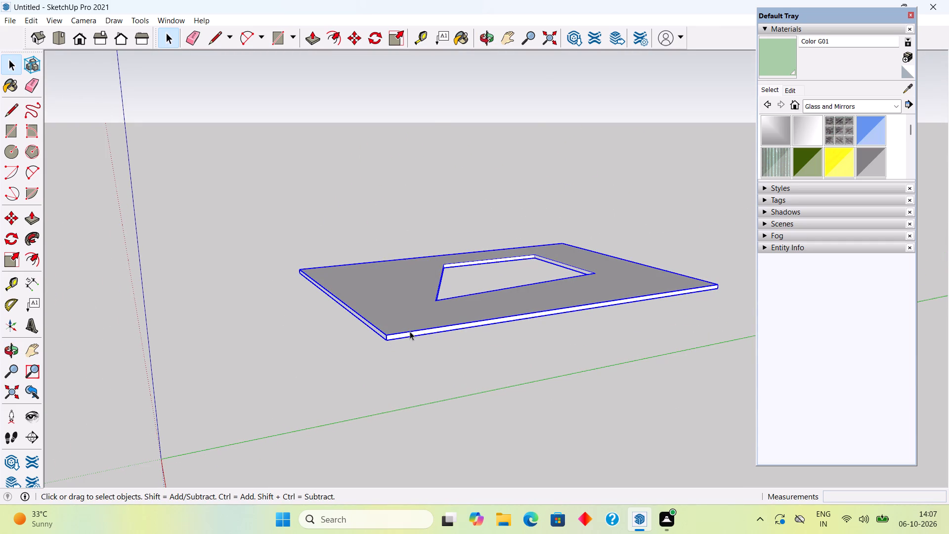
{"action": "right_click", "coordinate": [410, 331]}
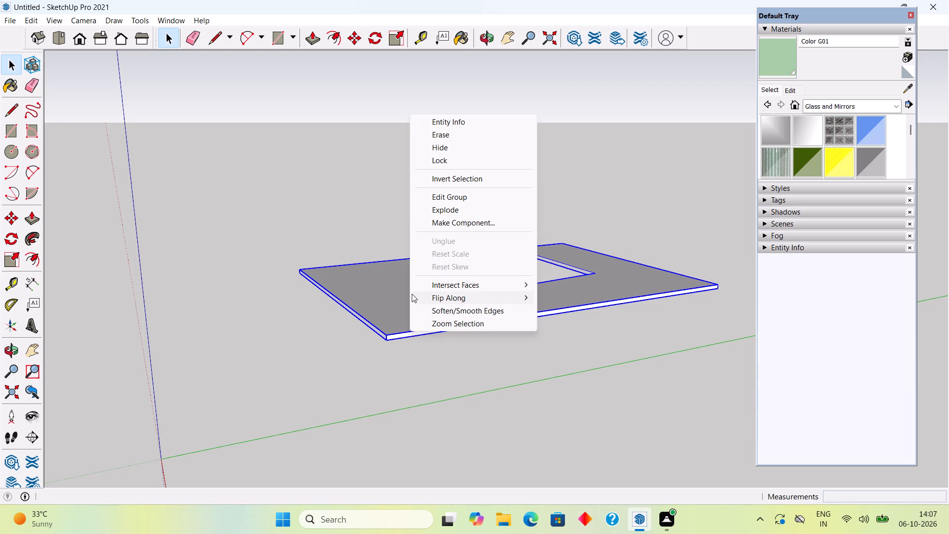
{"action": "left_click", "coordinate": [358, 334]}
{"action": "left_click", "coordinate": [400, 313]}
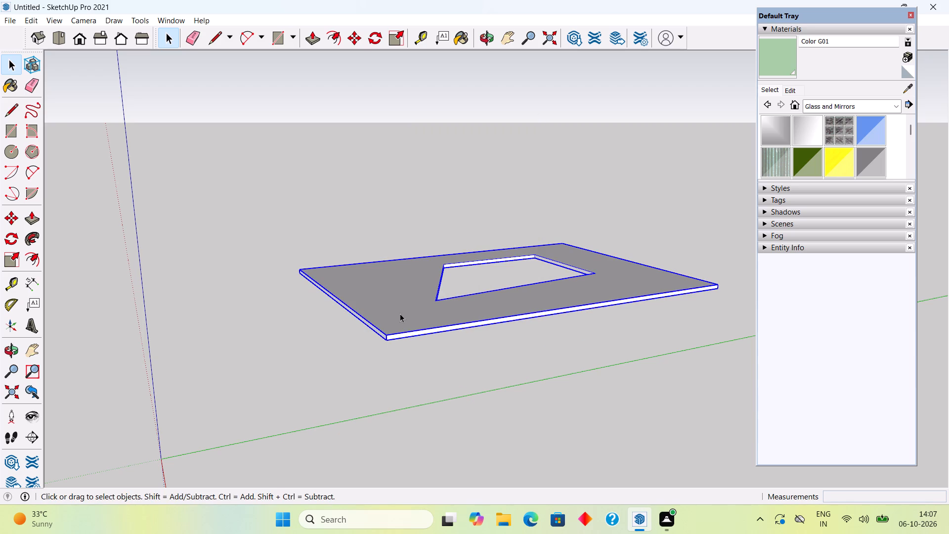
{"action": "key", "text": "m"}
{"action": "left_click", "coordinate": [385, 336]}
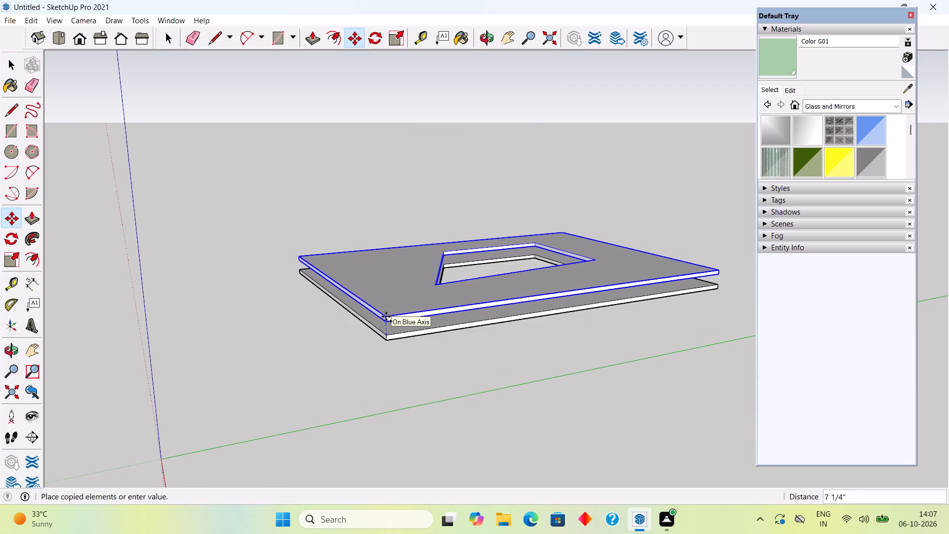
{"action": "type", "text": "4\""}
{"action": "key", "text": "Return"}
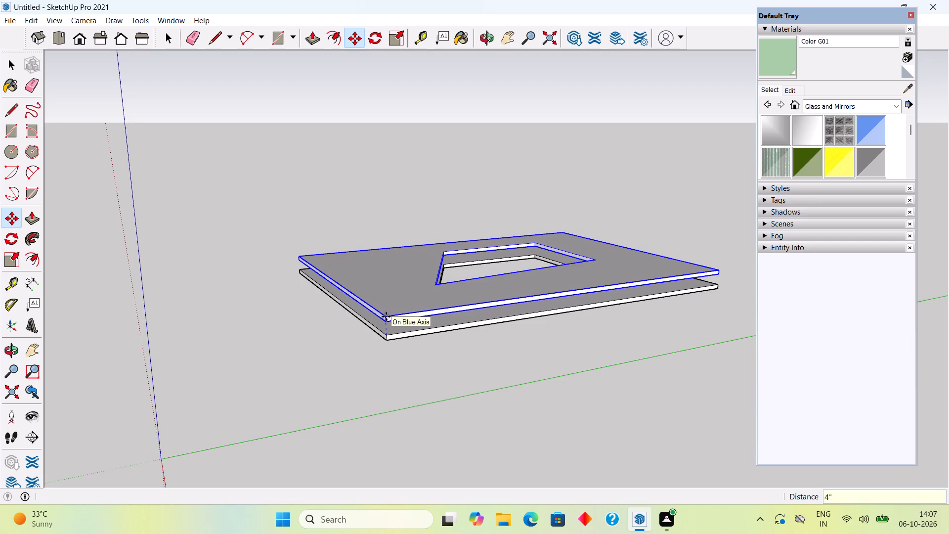
{"action": "key", "text": "space"}
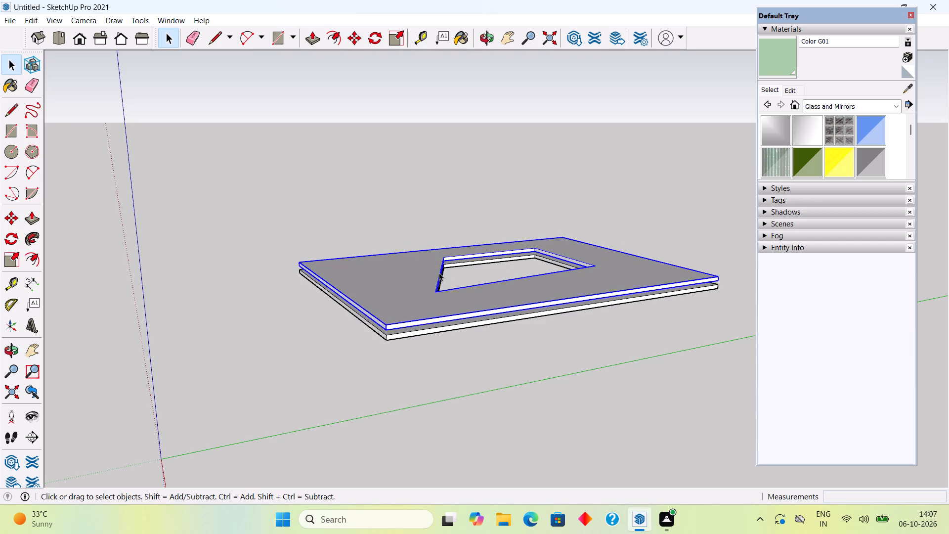
Draw a rectangle across the upper slab's top between opposite outer corners, covering the four-sided opening.
{"action": "middle_click_drag", "start_coordinate": [444, 271], "coordinate": [382, 478]}
{"action": "scroll", "coordinate": [382, 478], "scroll_direction": "down", "scroll_amount": 3}
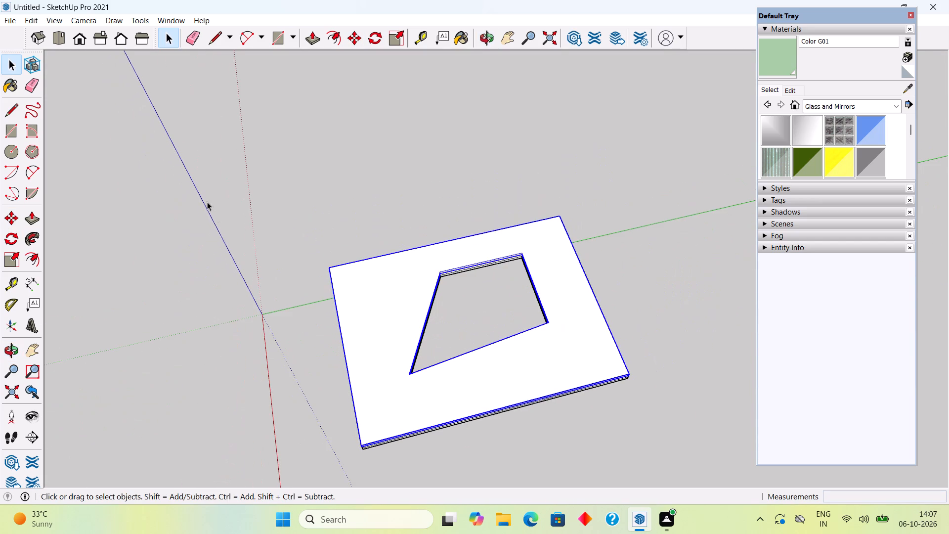
{"action": "left_click", "coordinate": [252, 227]}
{"action": "key", "text": "r"}
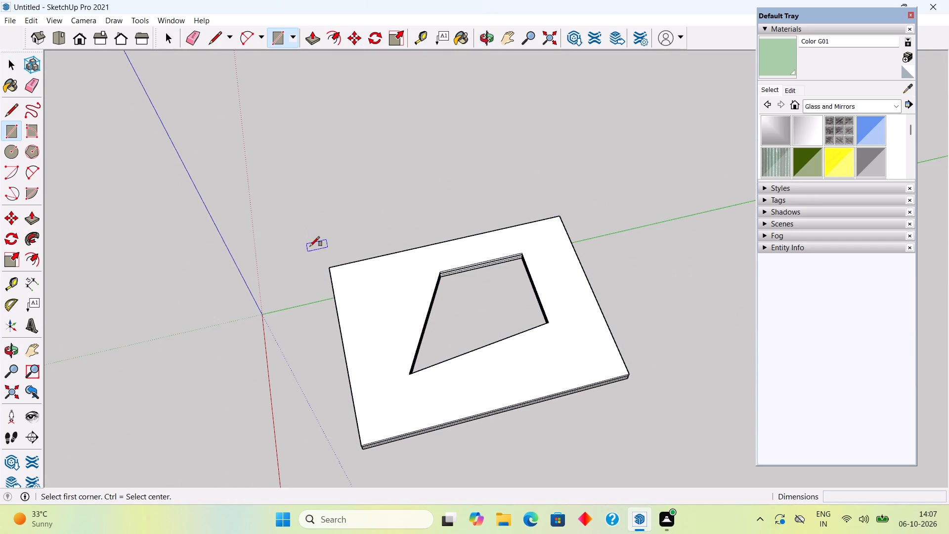
{"action": "left_click", "coordinate": [328, 267]}
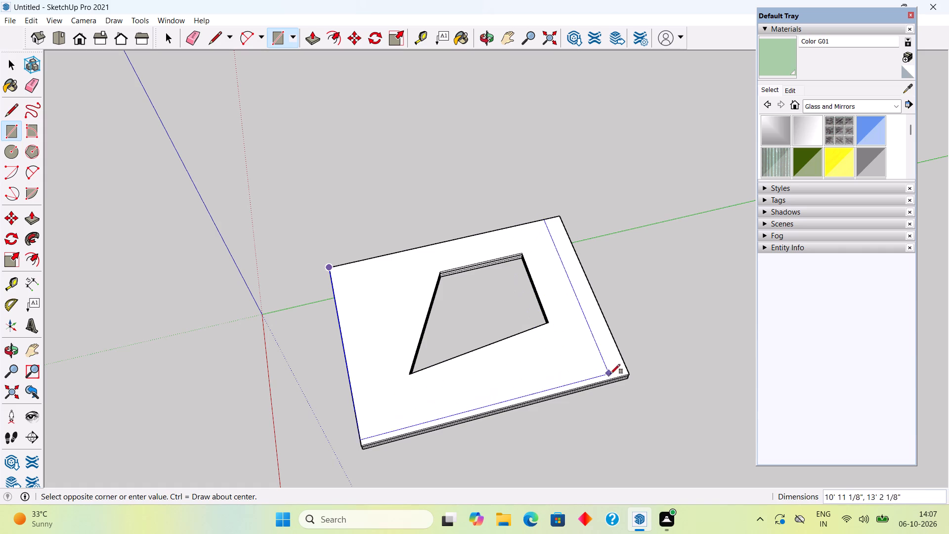
{"action": "left_click", "coordinate": [629, 375]}
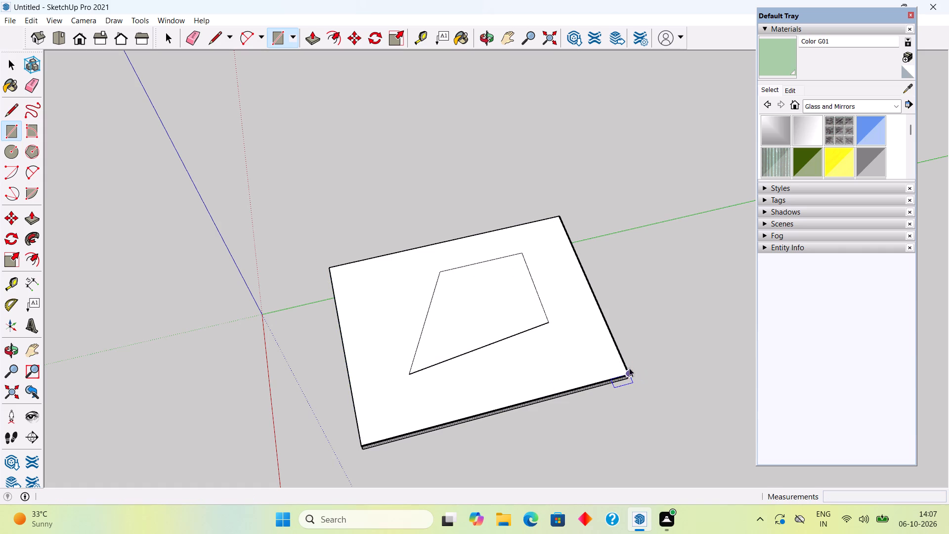
{"action": "key", "text": "space"}
Examine the covered opening and the gap between the stacked slabs from below and above.
{"action": "middle_click_drag", "start_coordinate": [555, 369], "coordinate": [589, 126]}
{"action": "scroll", "coordinate": [588, 136], "scroll_direction": "down", "scroll_amount": 1}
{"action": "middle_click_drag", "start_coordinate": [458, 311], "coordinate": [503, 120]}
{"action": "scroll", "coordinate": [507, 365], "scroll_direction": "up", "scroll_amount": 8}
{"action": "scroll", "coordinate": [487, 287], "scroll_direction": "up", "scroll_amount": 2}
{"action": "middle_click_drag", "start_coordinate": [483, 285], "coordinate": [482, 285]}
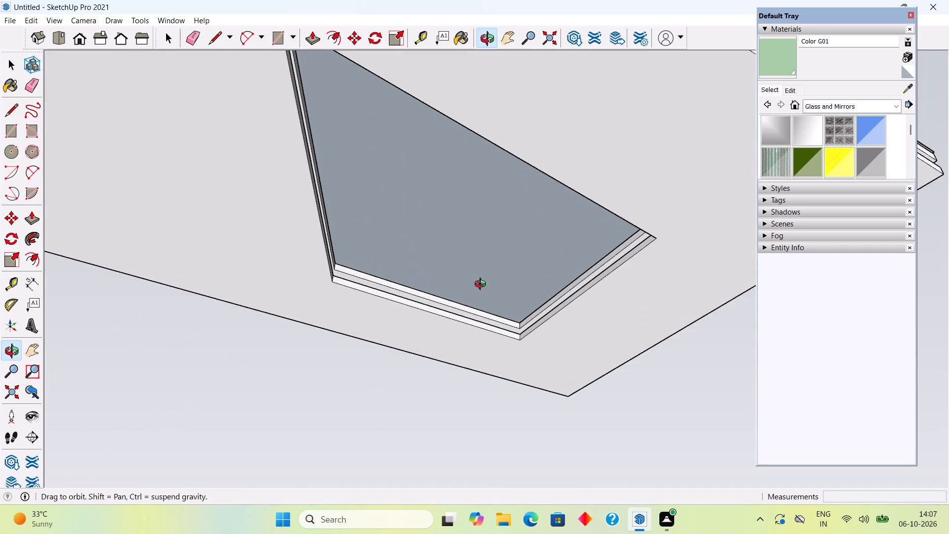
{"action": "middle_click_drag", "start_coordinate": [482, 285], "coordinate": [424, 212]}
{"action": "scroll", "coordinate": [423, 211], "scroll_direction": "down", "scroll_amount": 6}
{"action": "middle_click_drag", "start_coordinate": [437, 184], "coordinate": [448, 143]}
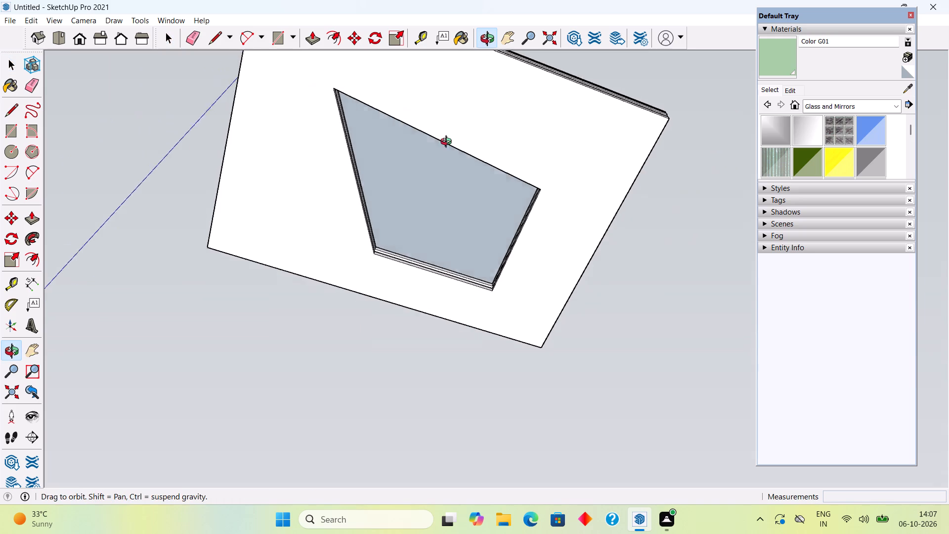
{"action": "middle_click_drag", "start_coordinate": [448, 143], "coordinate": [485, 161]}
{"action": "scroll", "coordinate": [485, 161], "scroll_direction": "down", "scroll_amount": 7}
{"action": "scroll", "coordinate": [479, 88], "scroll_direction": "up", "scroll_amount": 6}
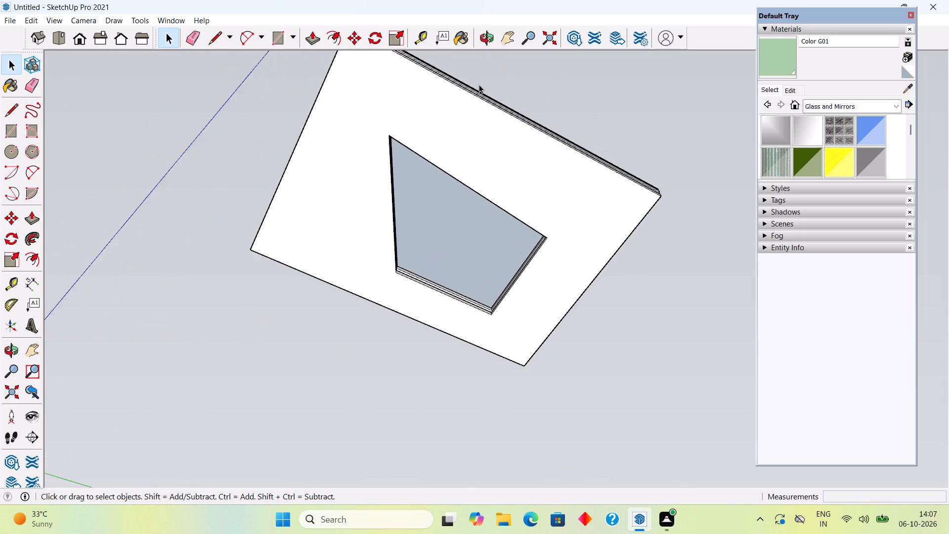
{"action": "scroll", "coordinate": [473, 98], "scroll_direction": "down", "scroll_amount": 7}
{"action": "middle_click_drag", "start_coordinate": [486, 95], "coordinate": [469, 207], "text": "shift"}
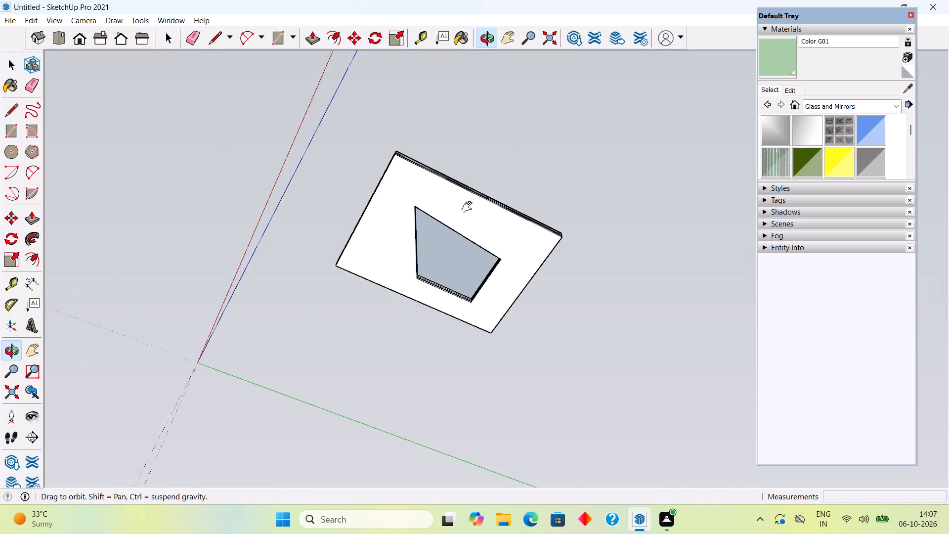
{"action": "middle_click_drag", "start_coordinate": [469, 207], "coordinate": [466, 237], "text": "shift"}
{"action": "scroll", "coordinate": [439, 263], "scroll_direction": "up", "scroll_amount": 11}
{"action": "middle_click_drag", "start_coordinate": [443, 254], "coordinate": [453, 169]}
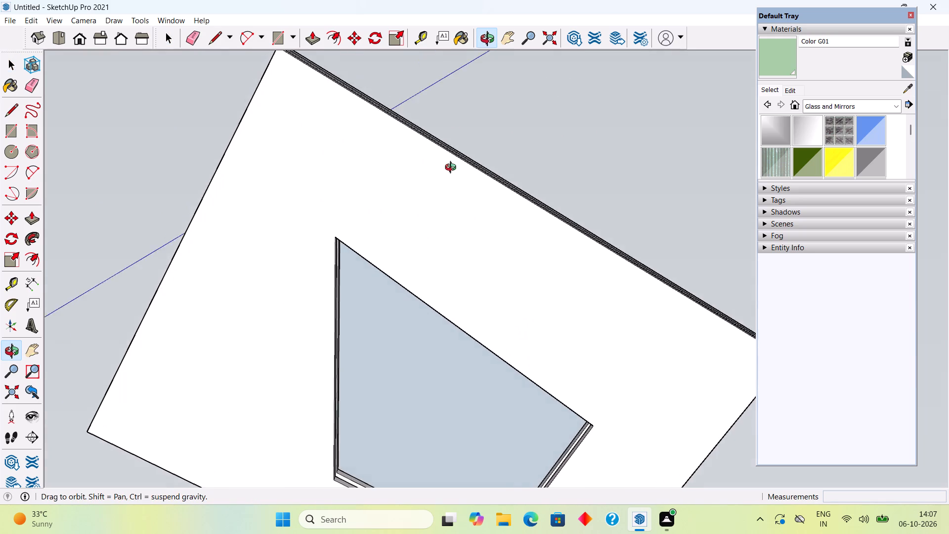
{"action": "middle_click_drag", "start_coordinate": [453, 169], "coordinate": [332, 533]}
{"action": "middle_click_drag", "start_coordinate": [366, 261], "coordinate": [356, 384]}
{"action": "middle_click_drag", "start_coordinate": [389, 350], "coordinate": [354, 489]}
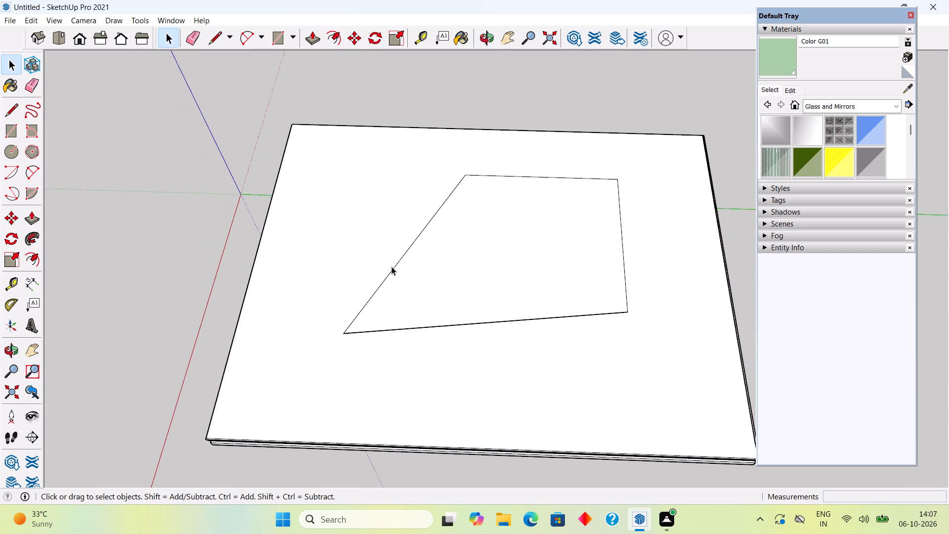
{"action": "middle_click_drag", "start_coordinate": [391, 293], "coordinate": [367, 422]}
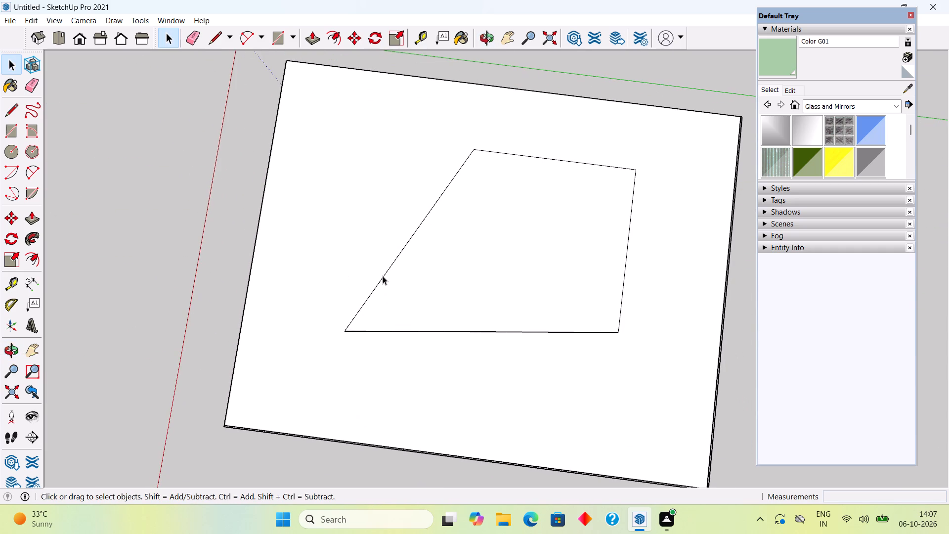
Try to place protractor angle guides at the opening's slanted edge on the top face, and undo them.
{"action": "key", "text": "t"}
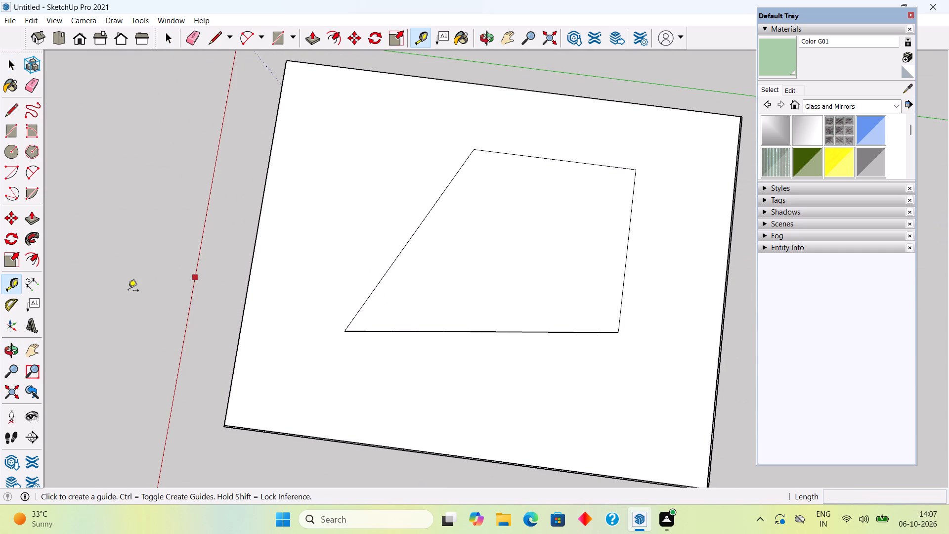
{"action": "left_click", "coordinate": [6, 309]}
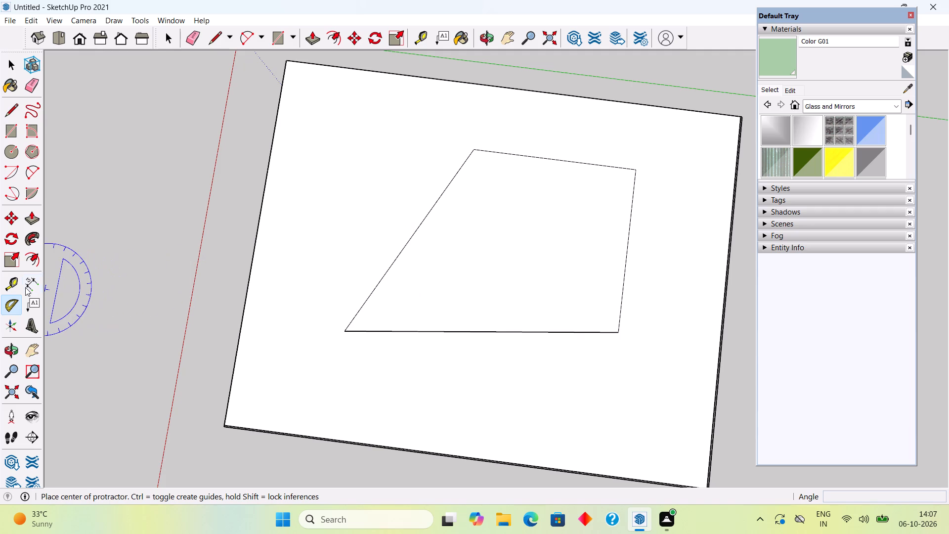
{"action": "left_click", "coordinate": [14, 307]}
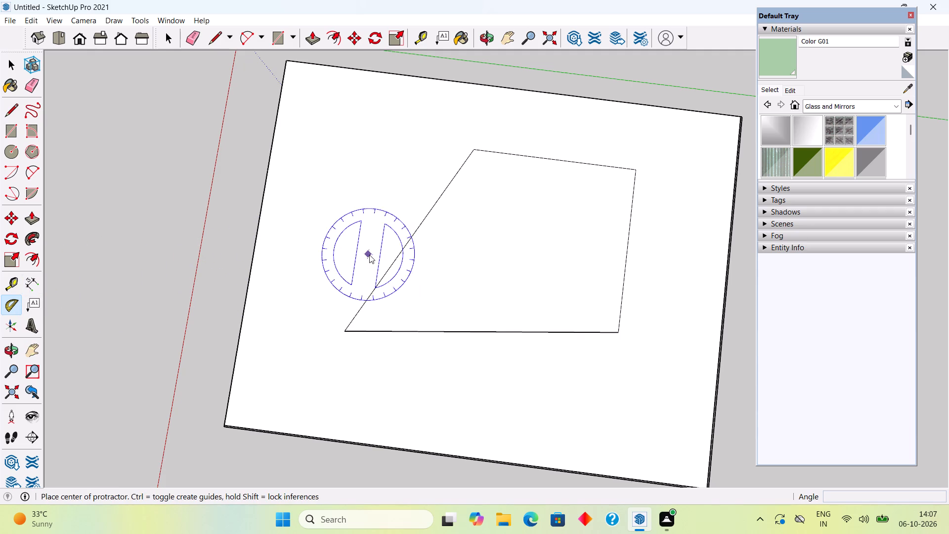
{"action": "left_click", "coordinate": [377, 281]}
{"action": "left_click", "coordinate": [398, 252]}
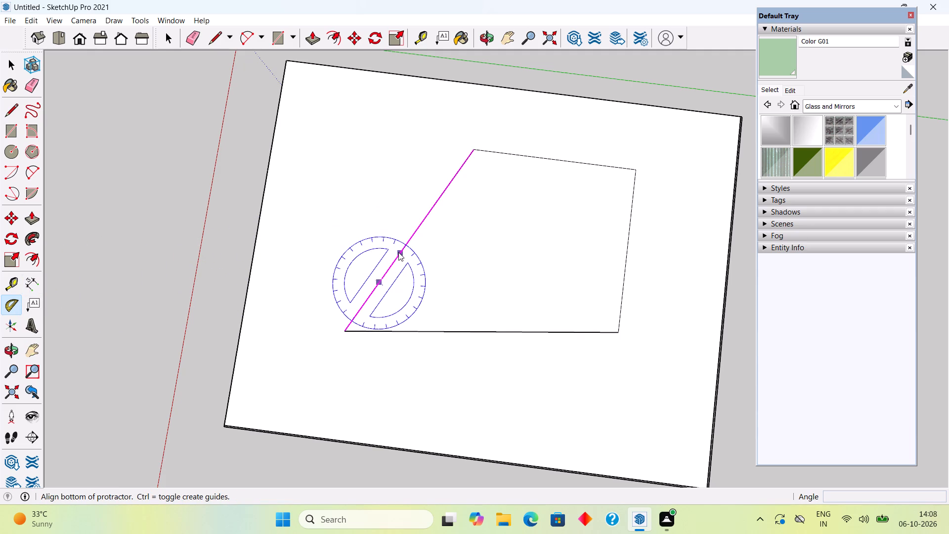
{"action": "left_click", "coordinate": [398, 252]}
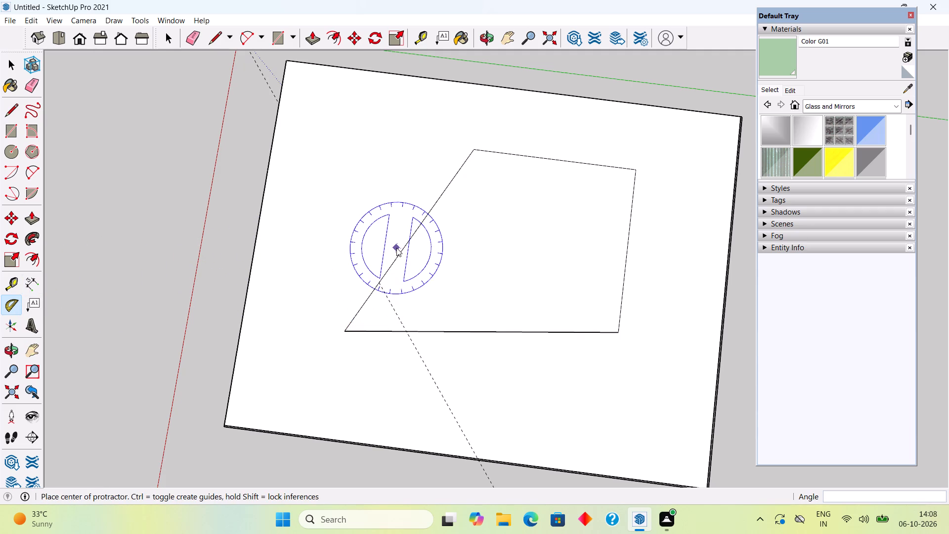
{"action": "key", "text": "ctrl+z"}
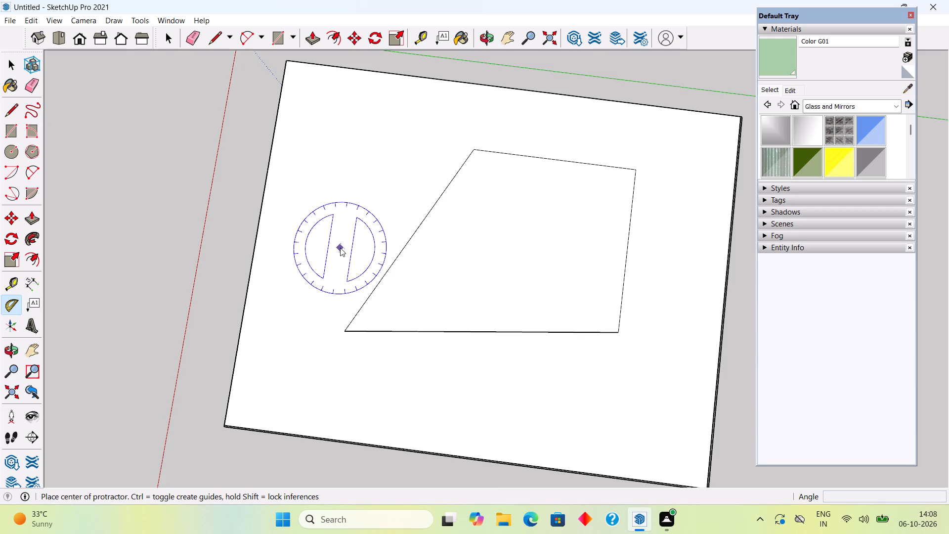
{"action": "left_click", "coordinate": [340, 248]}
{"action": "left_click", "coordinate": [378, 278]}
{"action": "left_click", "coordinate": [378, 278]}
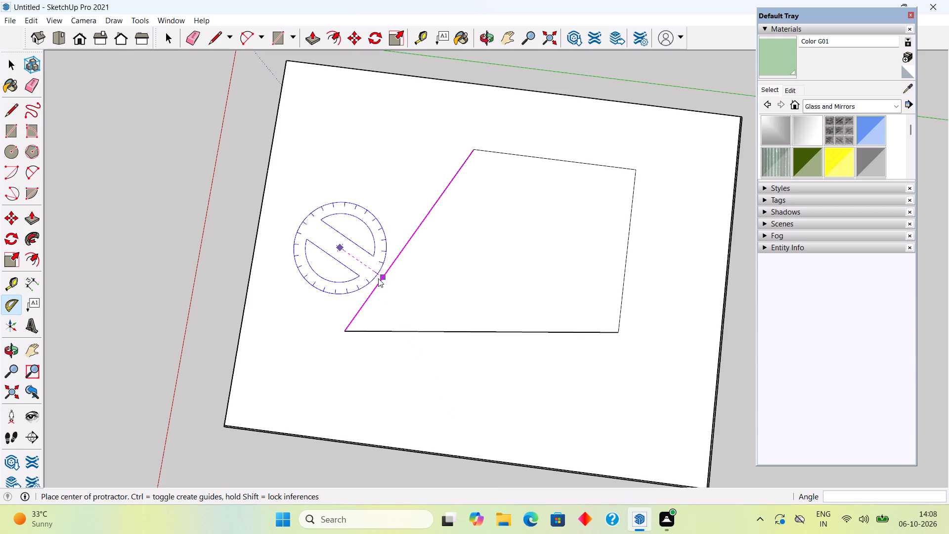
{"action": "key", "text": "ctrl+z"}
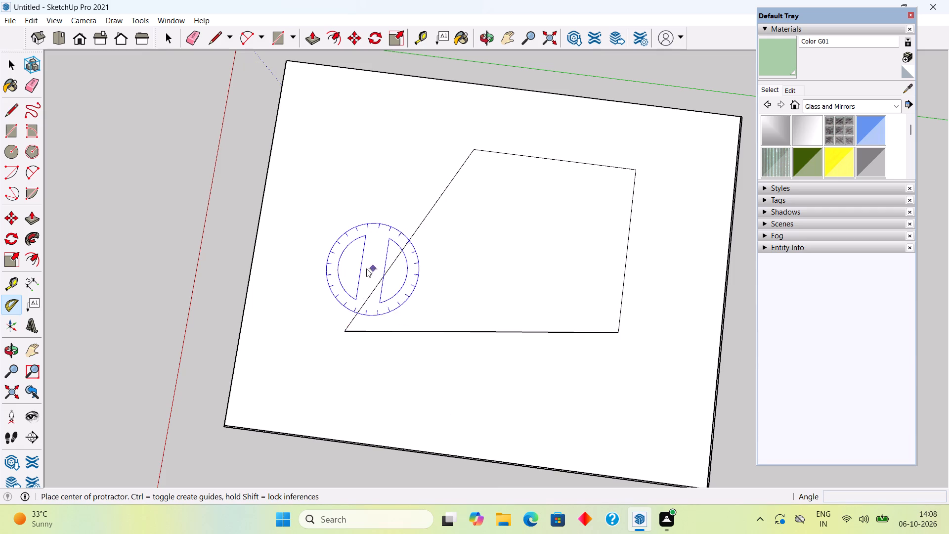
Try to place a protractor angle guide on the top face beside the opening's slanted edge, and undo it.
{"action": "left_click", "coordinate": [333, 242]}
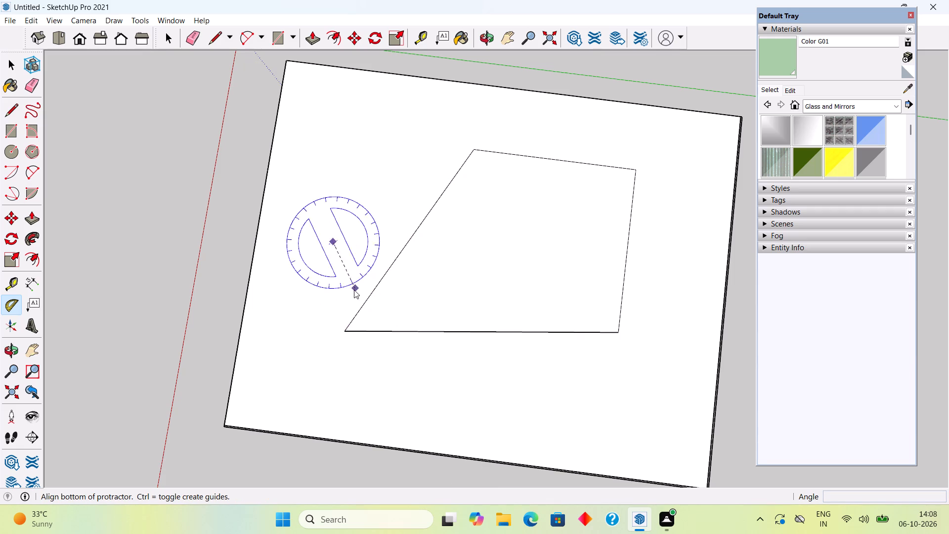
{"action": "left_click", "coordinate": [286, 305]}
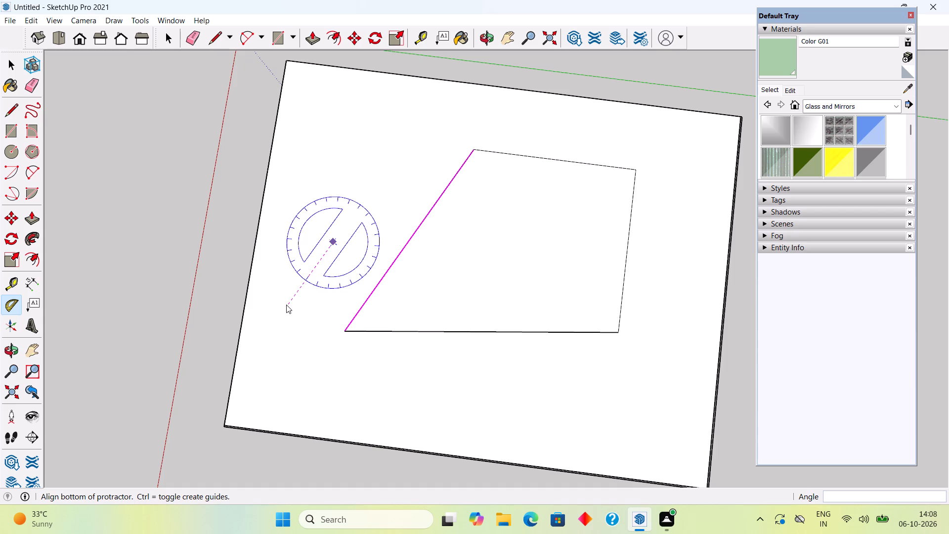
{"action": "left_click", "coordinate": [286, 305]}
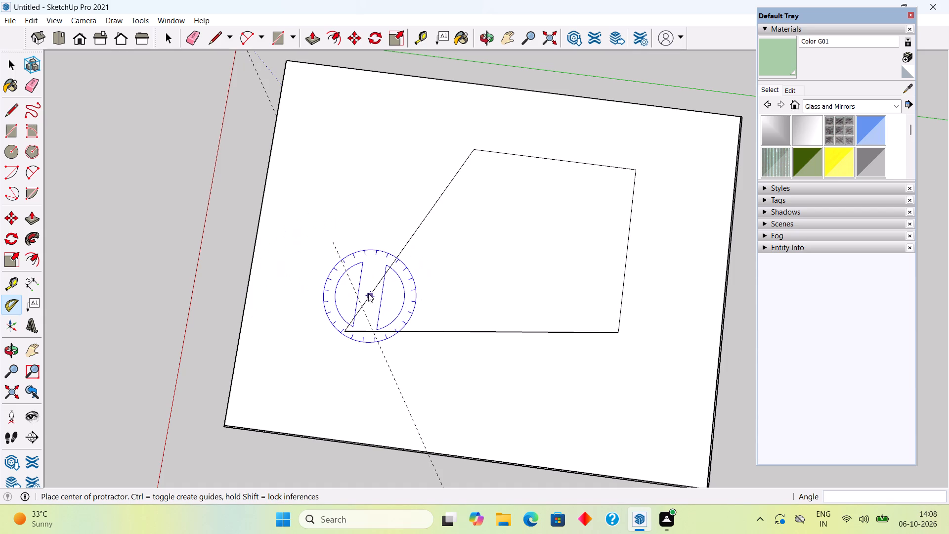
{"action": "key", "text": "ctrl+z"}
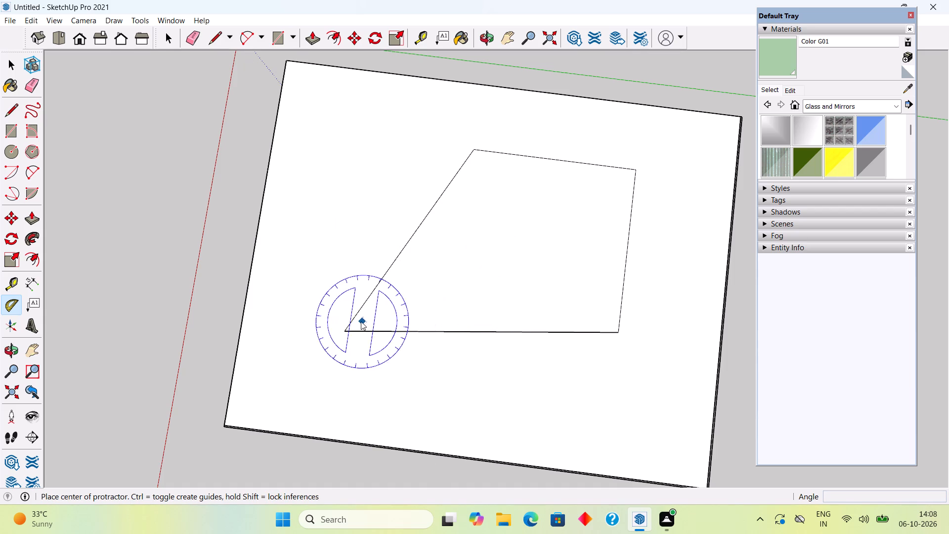
Place a protractor guide at about 74° on the top face, outside the opening and parallel to its slanted edge.
{"action": "left_click", "coordinate": [268, 316]}
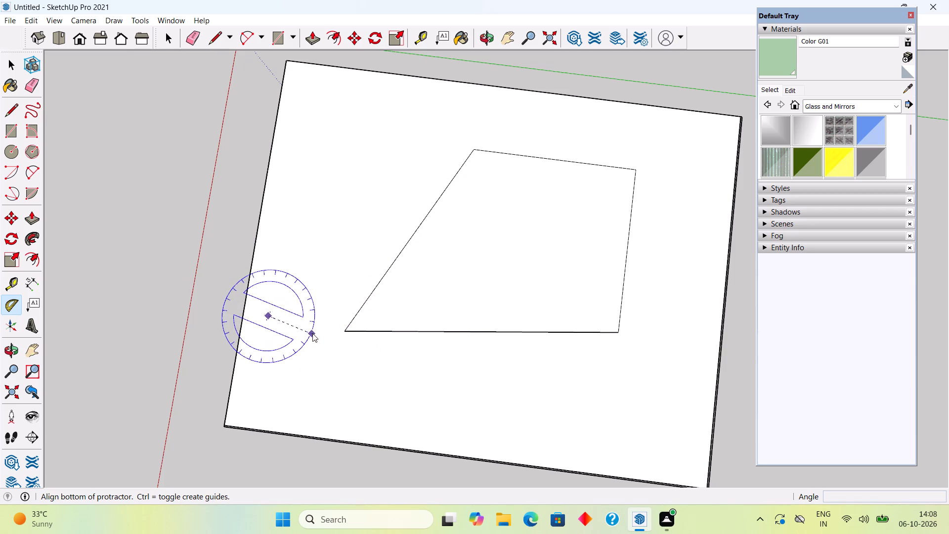
{"action": "left_click", "coordinate": [315, 332]}
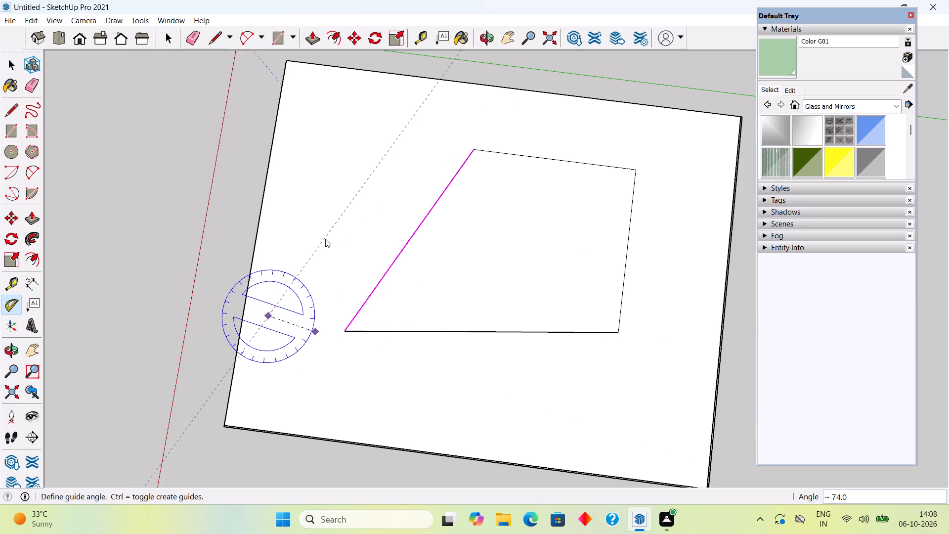
{"action": "left_click", "coordinate": [326, 238]}
{"action": "left_click", "coordinate": [326, 238]}
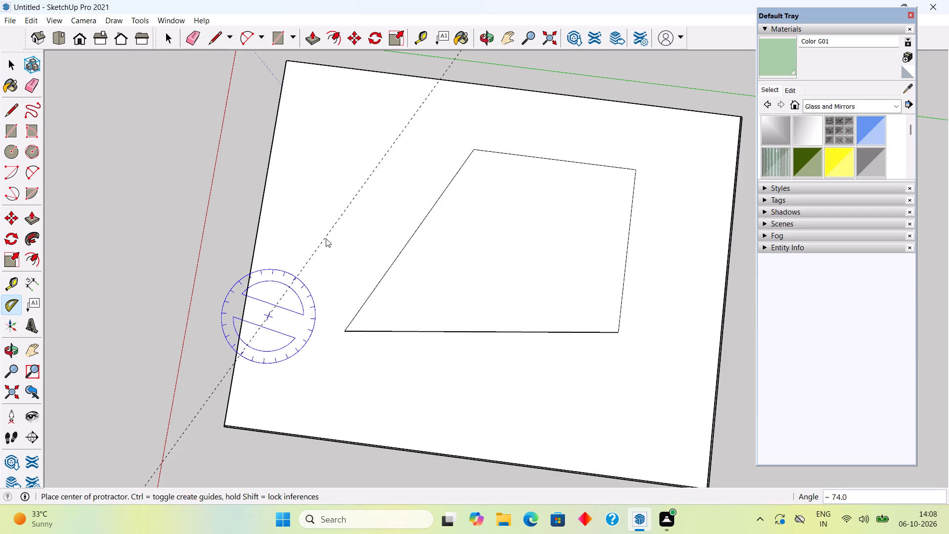
{"action": "key", "text": "space"}
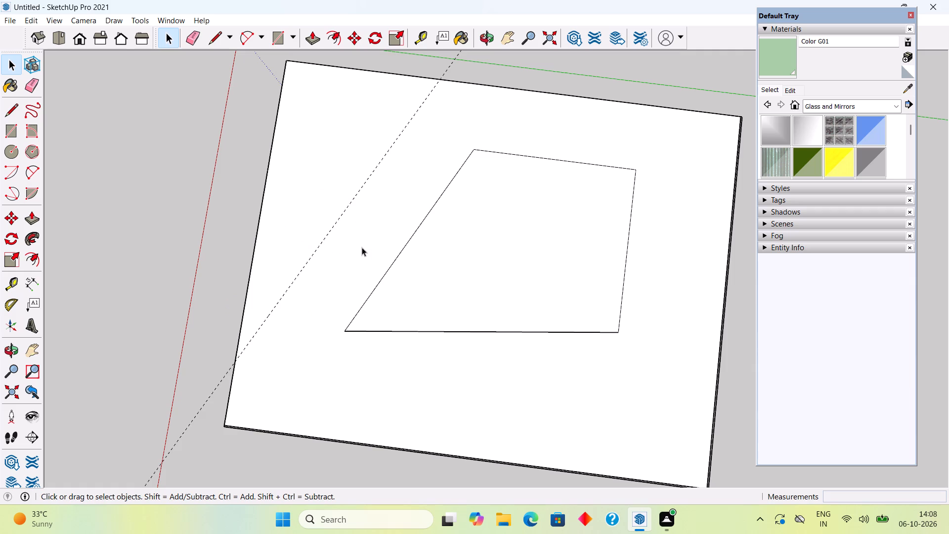
Add four parallel guides on the top face, each 1' outside one edge of the four-sided opening.
{"action": "key", "text": "t"}
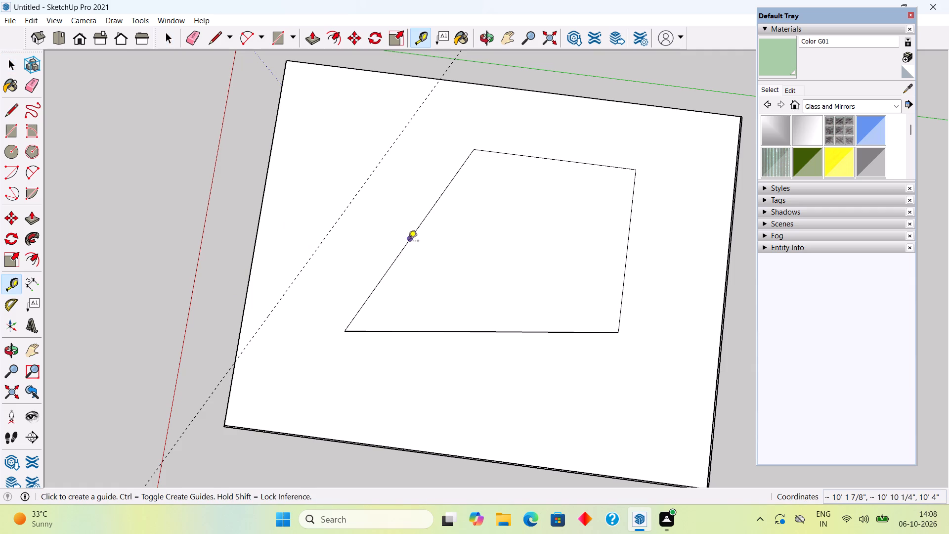
{"action": "left_click", "coordinate": [399, 262]}
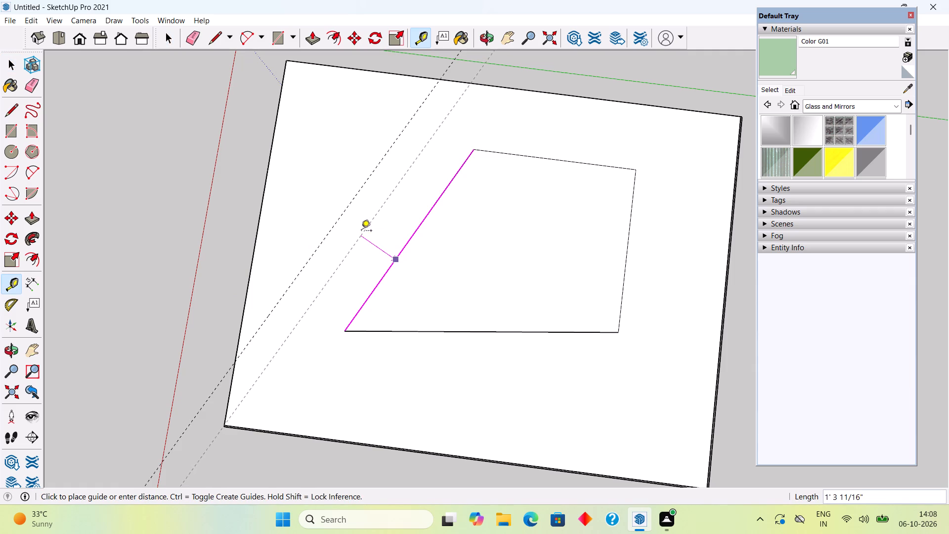
{"action": "type", "text": "1'"}
{"action": "key", "text": "Return"}
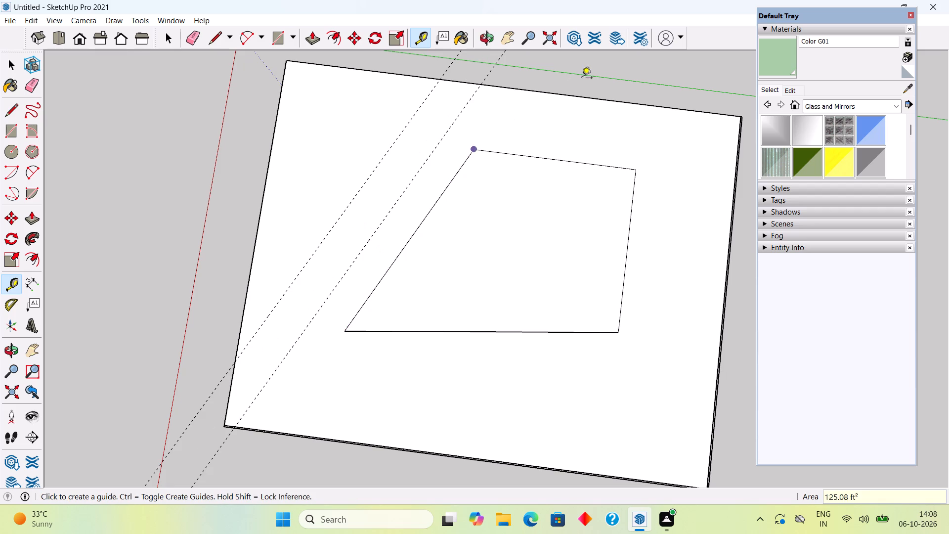
{"action": "left_click", "coordinate": [542, 160]}
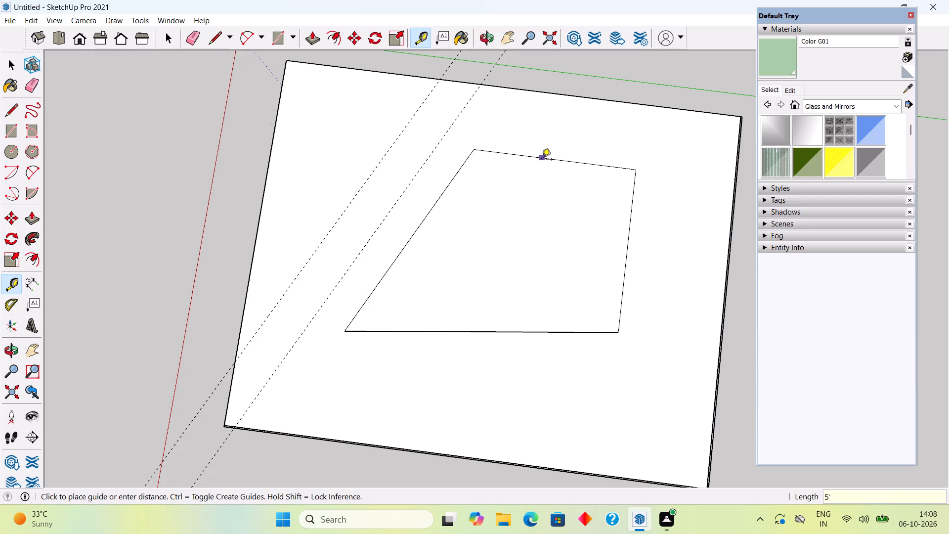
{"action": "type", "text": "1'"}
{"action": "key", "text": "Return"}
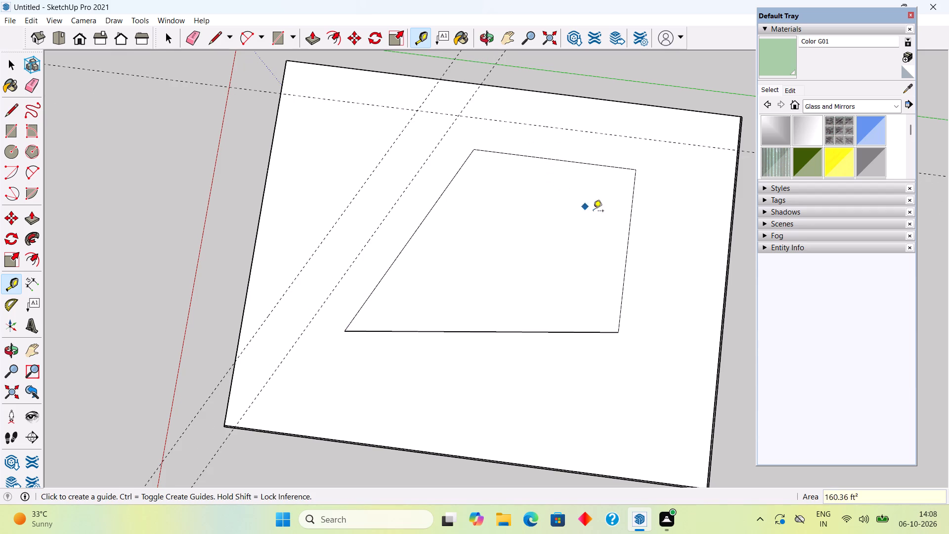
{"action": "left_click", "coordinate": [627, 244]}
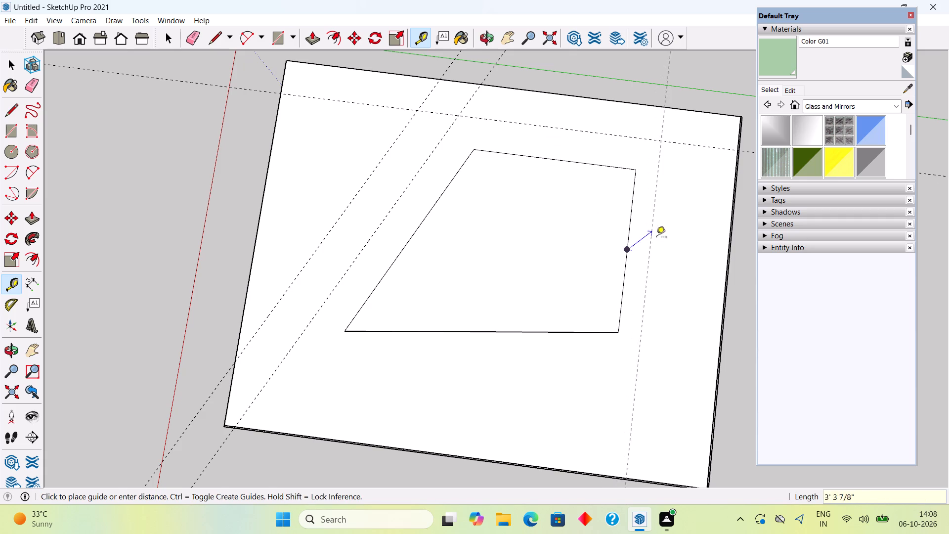
{"action": "type", "text": "1'"}
{"action": "key", "text": "Return"}
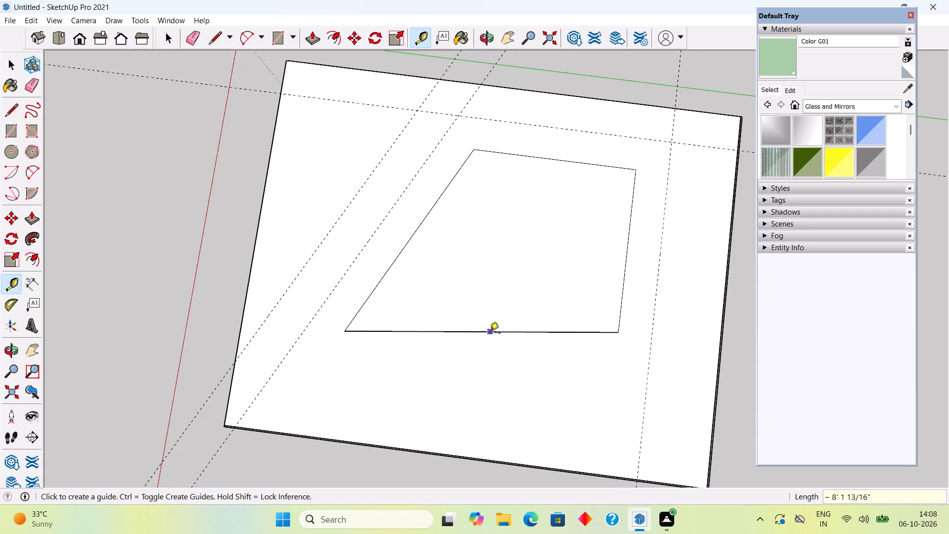
{"action": "left_click", "coordinate": [490, 334]}
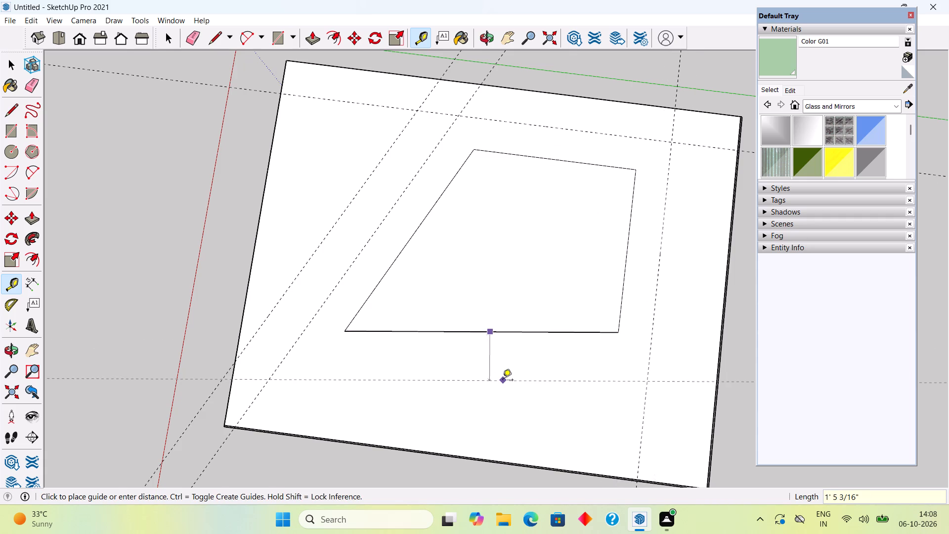
{"action": "type", "text": "1'"}
{"action": "key", "text": "Return"}
{"action": "key", "text": "Return"}
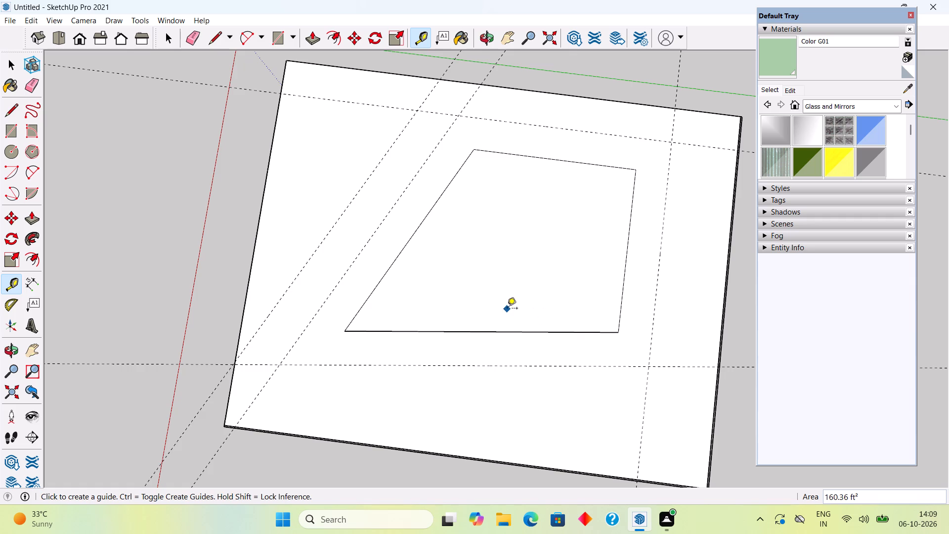
{"action": "key", "text": "space"}
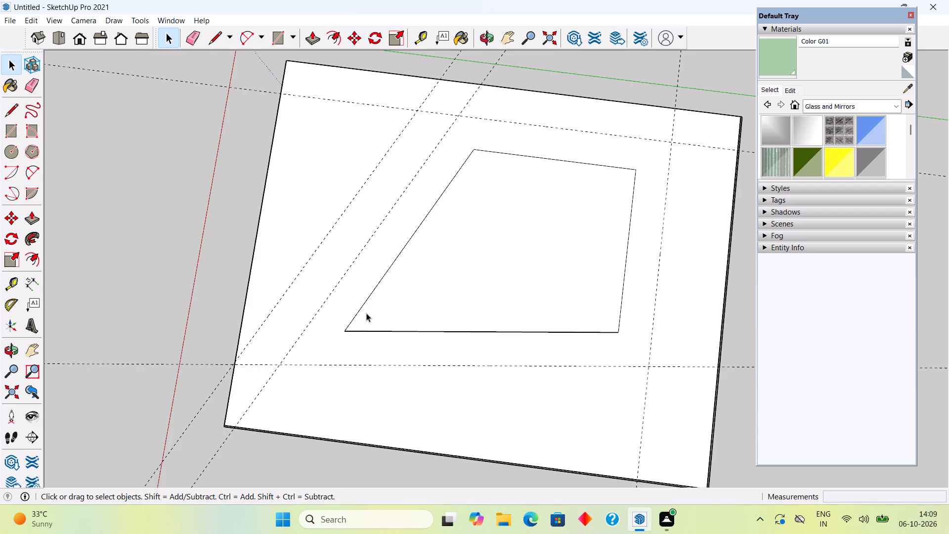
Move the lower false ceiling slab 3' straight down along the blue axis from its corner.
{"action": "middle_click_drag", "start_coordinate": [374, 290], "coordinate": [497, 324]}
{"action": "scroll", "coordinate": [497, 324], "scroll_direction": "down", "scroll_amount": 3}
{"action": "scroll", "coordinate": [494, 322], "scroll_direction": "up", "scroll_amount": 1}
{"action": "scroll", "coordinate": [486, 318], "scroll_direction": "down", "scroll_amount": 4}
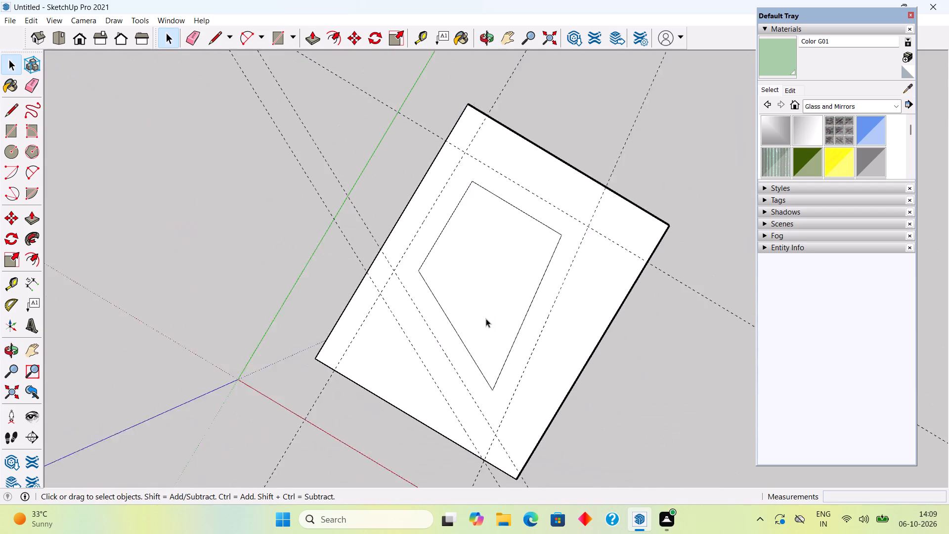
{"action": "middle_click_drag", "start_coordinate": [560, 386], "coordinate": [340, 103]}
{"action": "middle_click_drag", "start_coordinate": [548, 438], "coordinate": [490, 184]}
{"action": "scroll", "coordinate": [488, 249], "scroll_direction": "up", "scroll_amount": 3}
{"action": "left_click", "coordinate": [489, 250]}
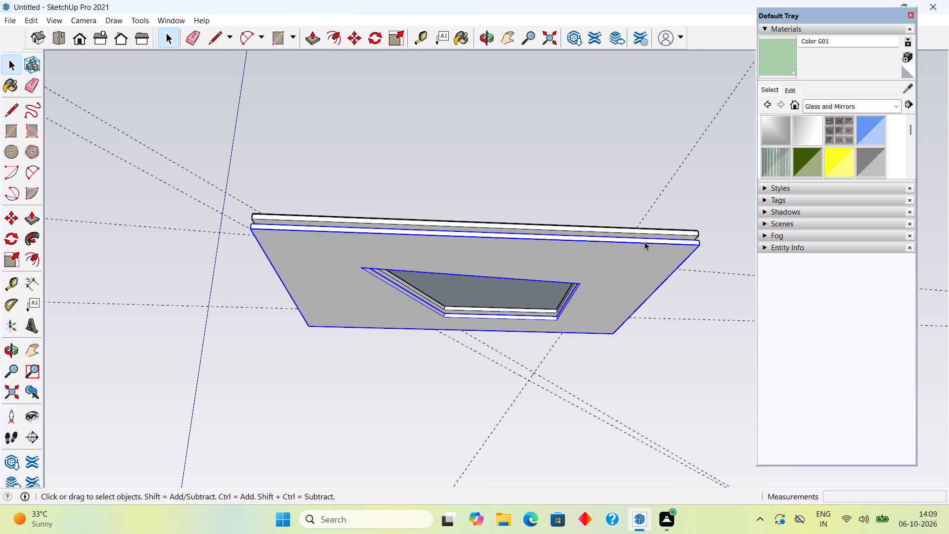
{"action": "key", "text": "m"}
{"action": "left_click", "coordinate": [702, 244]}
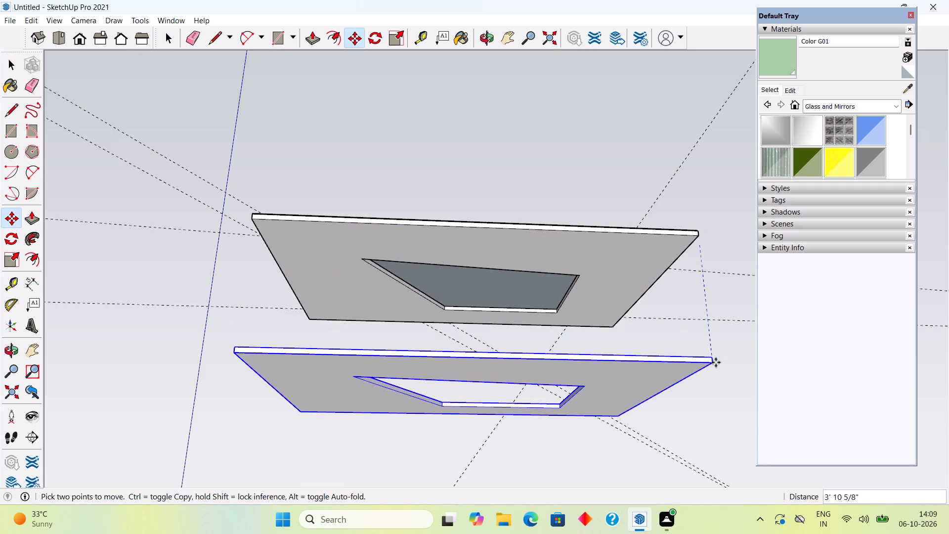
{"action": "type", "text": "3'"}
{"action": "key", "text": "Return"}
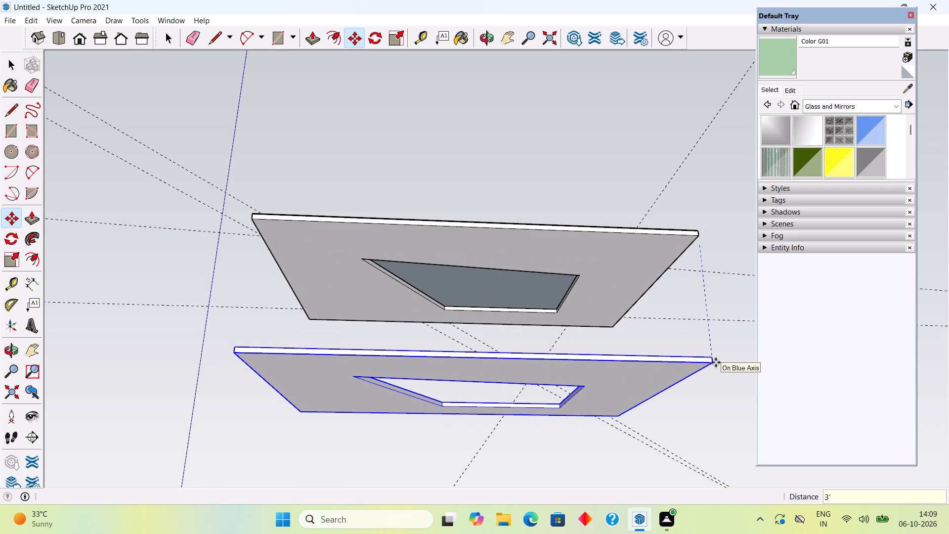
{"action": "key", "text": "space"}
Examine the two separated slabs, the covered opening and its cover face from below and above.
{"action": "middle_click_drag", "start_coordinate": [544, 230], "coordinate": [540, 302]}
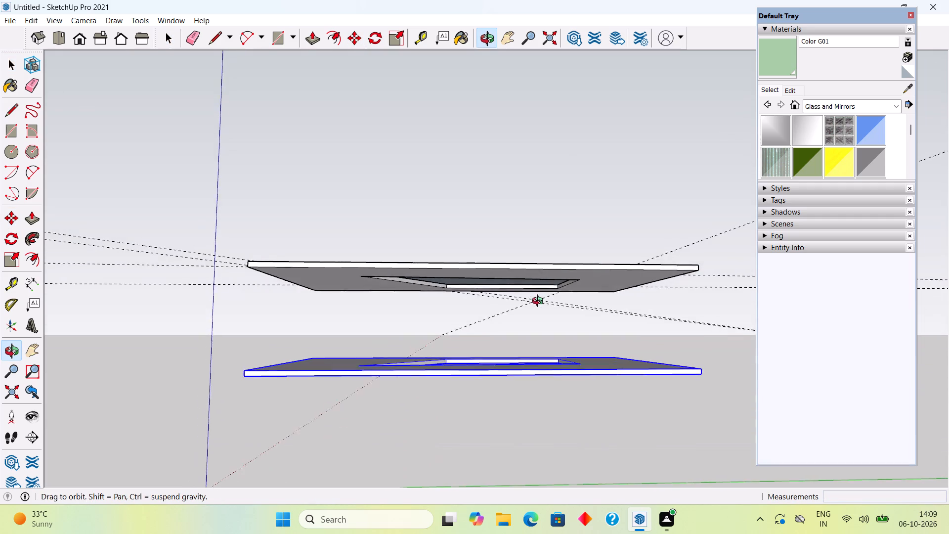
{"action": "middle_click_drag", "start_coordinate": [540, 302], "coordinate": [539, 304]}
{"action": "scroll", "coordinate": [518, 284], "scroll_direction": "up", "scroll_amount": 5}
{"action": "middle_click_drag", "start_coordinate": [515, 282], "coordinate": [502, 205]}
{"action": "scroll", "coordinate": [502, 205], "scroll_direction": "down", "scroll_amount": 2}
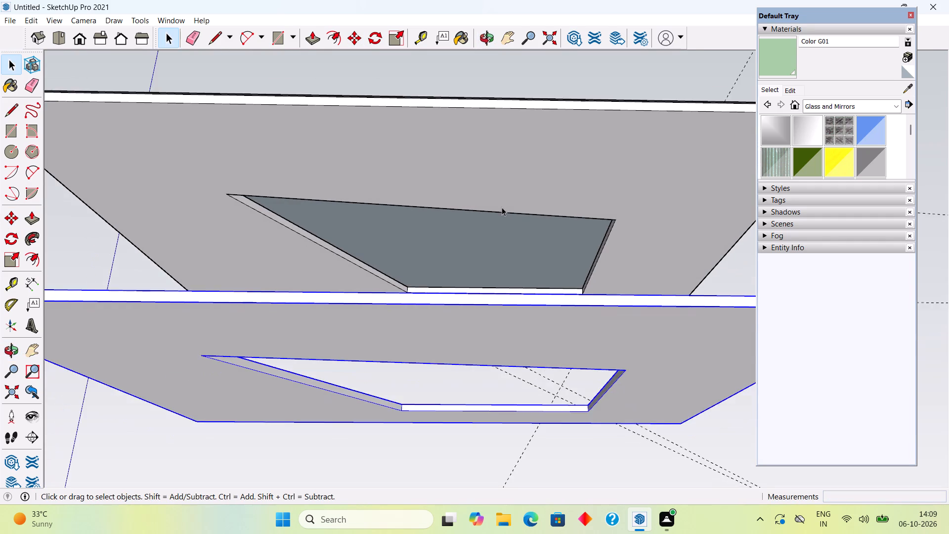
{"action": "scroll", "coordinate": [502, 207], "scroll_direction": "down", "scroll_amount": 2}
{"action": "middle_click_drag", "start_coordinate": [503, 219], "coordinate": [502, 272]}
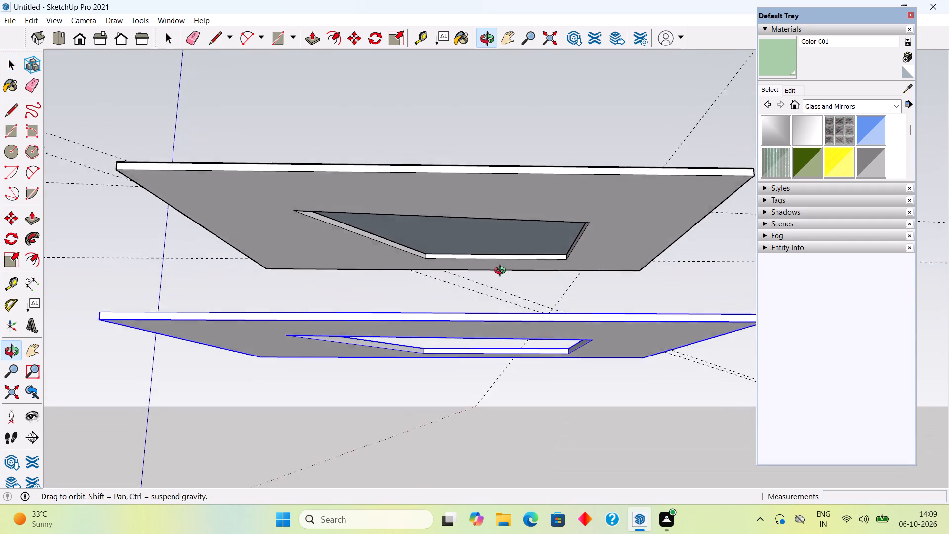
{"action": "middle_click_drag", "start_coordinate": [502, 272], "coordinate": [502, 273]}
{"action": "left_click", "coordinate": [538, 212]}
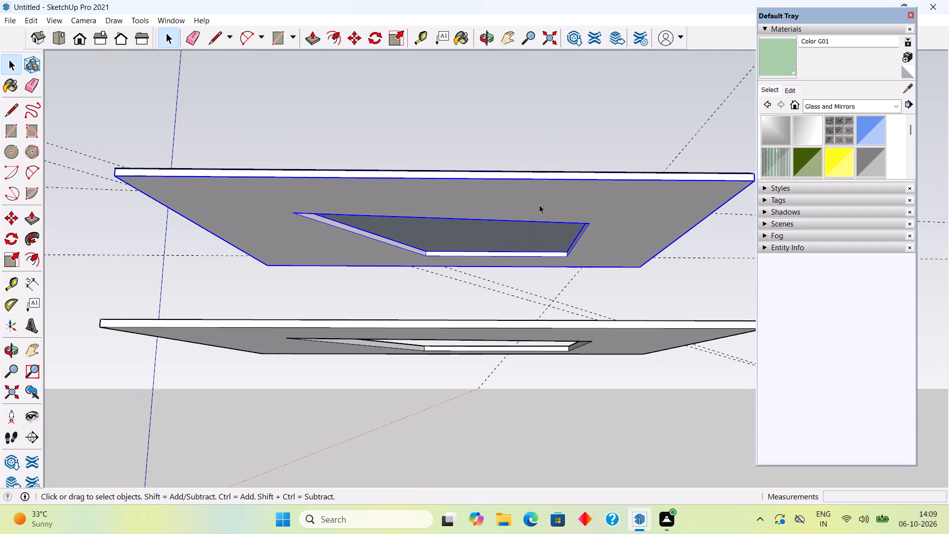
{"action": "middle_click_drag", "start_coordinate": [538, 208], "coordinate": [491, 353]}
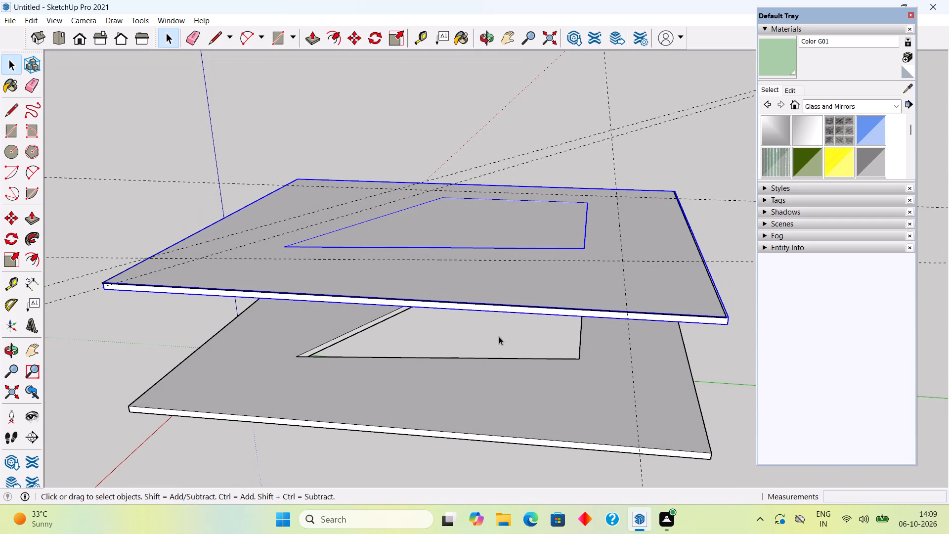
{"action": "left_click", "coordinate": [128, 190]}
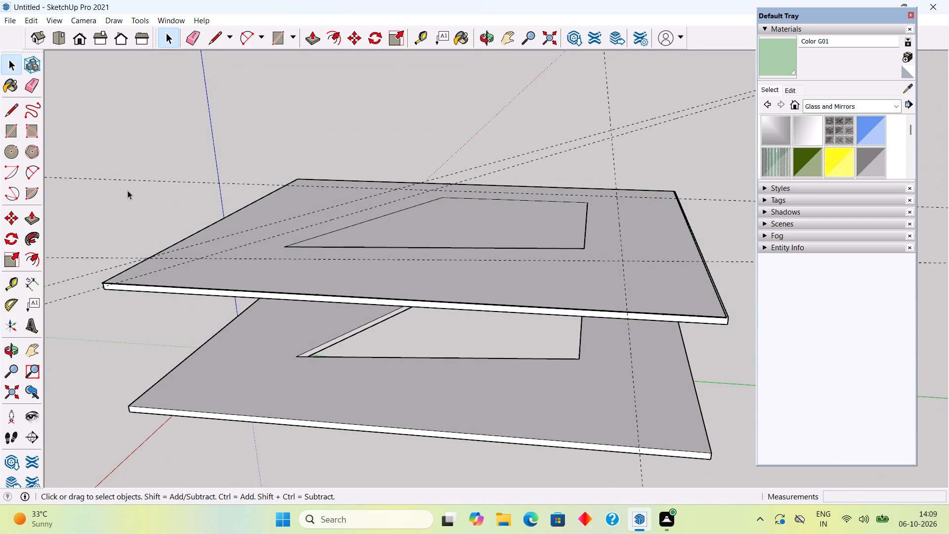
{"action": "middle_click_drag", "start_coordinate": [399, 253], "coordinate": [419, 120]}
{"action": "triple_click", "coordinate": [429, 202]}
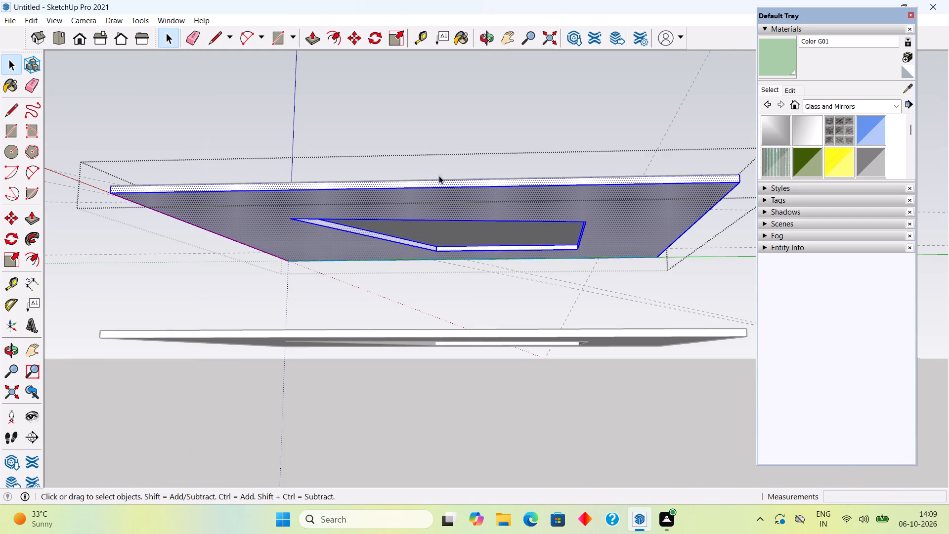
{"action": "middle_click_drag", "start_coordinate": [439, 176], "coordinate": [403, 310]}
{"action": "left_click", "coordinate": [342, 118]}
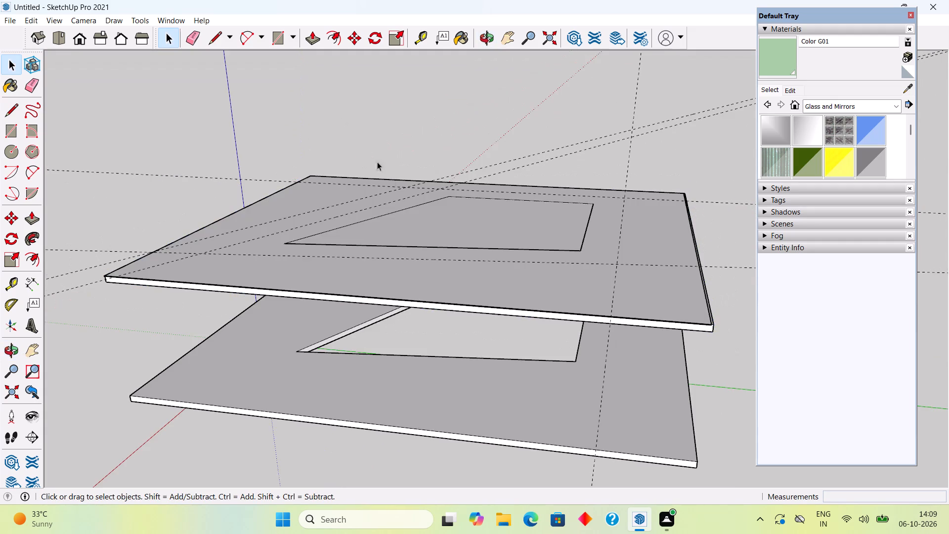
{"action": "scroll", "coordinate": [466, 230], "scroll_direction": "up", "scroll_amount": 3}
{"action": "left_click", "coordinate": [478, 284]}
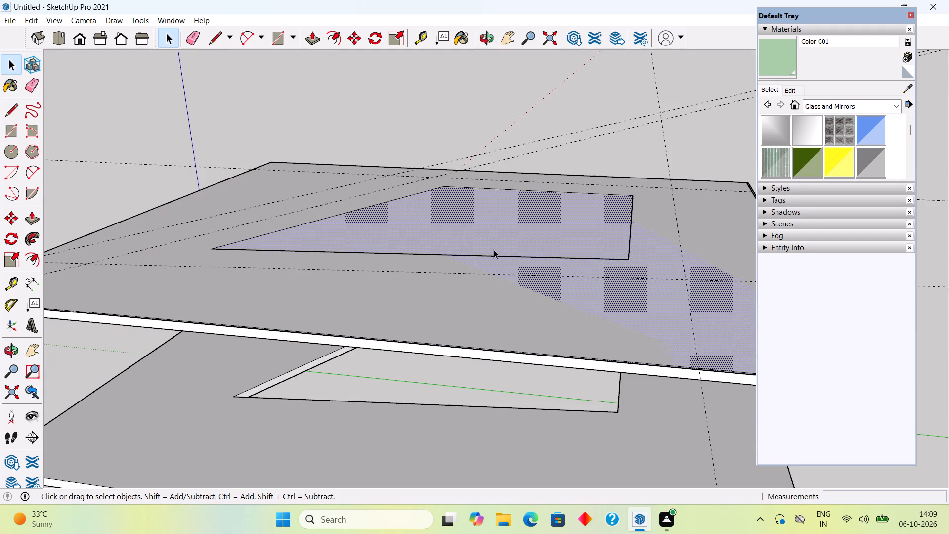
{"action": "left_click", "coordinate": [500, 241]}
{"action": "scroll", "coordinate": [484, 301], "scroll_direction": "down", "scroll_amount": 4}
{"action": "middle_click_drag", "start_coordinate": [482, 334], "coordinate": [557, 131]}
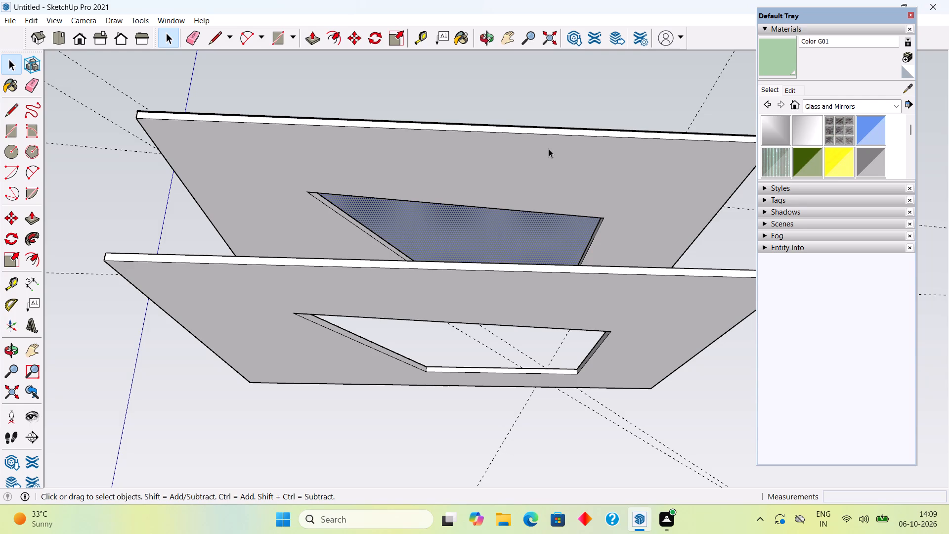
{"action": "scroll", "coordinate": [539, 286], "scroll_direction": "down", "scroll_amount": 4}
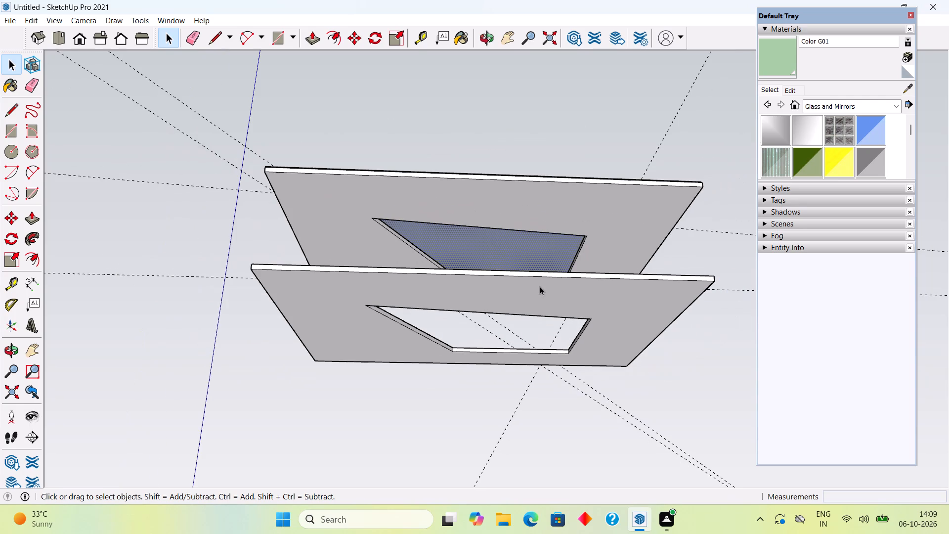
{"action": "scroll", "coordinate": [658, 248], "scroll_direction": "up", "scroll_amount": 3}
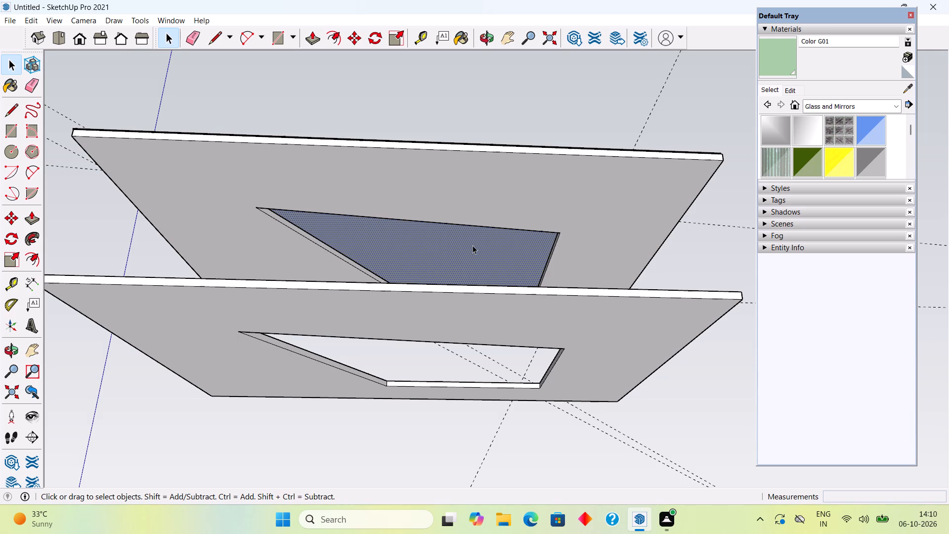
Pull the cover face on top of the upper slab upward by about 4 7/16".
{"action": "middle_click_drag", "start_coordinate": [497, 110], "coordinate": [457, 311]}
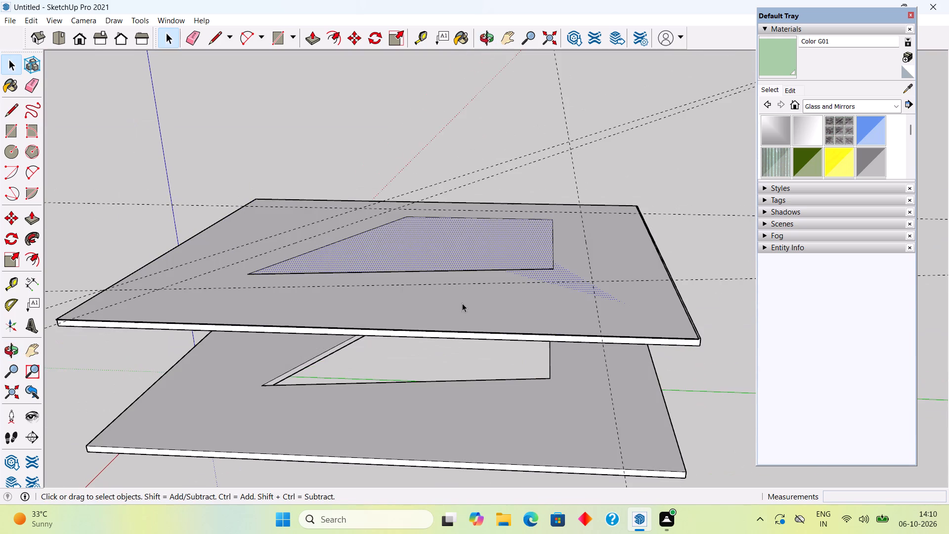
{"action": "middle_click_drag", "start_coordinate": [479, 323], "coordinate": [458, 395]}
{"action": "left_click", "coordinate": [419, 329]}
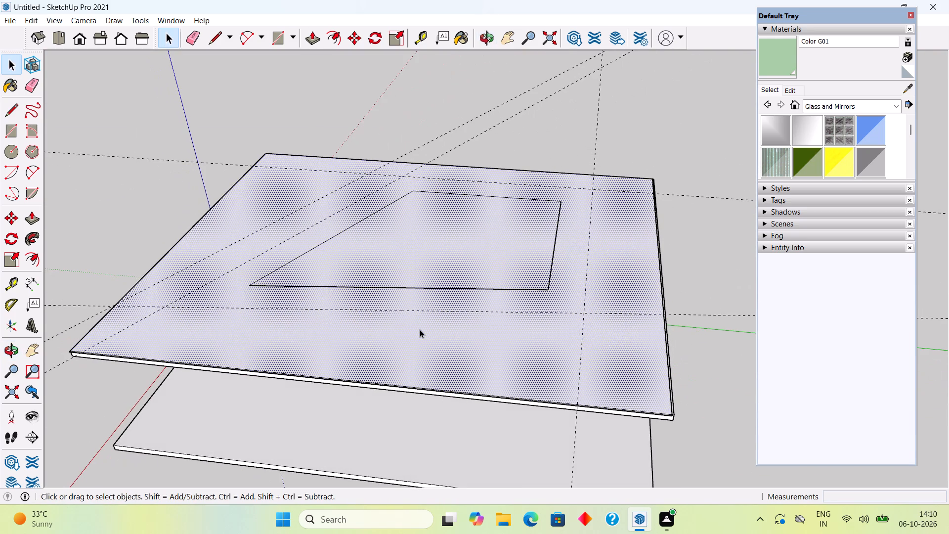
{"action": "key", "text": "p"}
{"action": "left_click", "coordinate": [421, 329]}
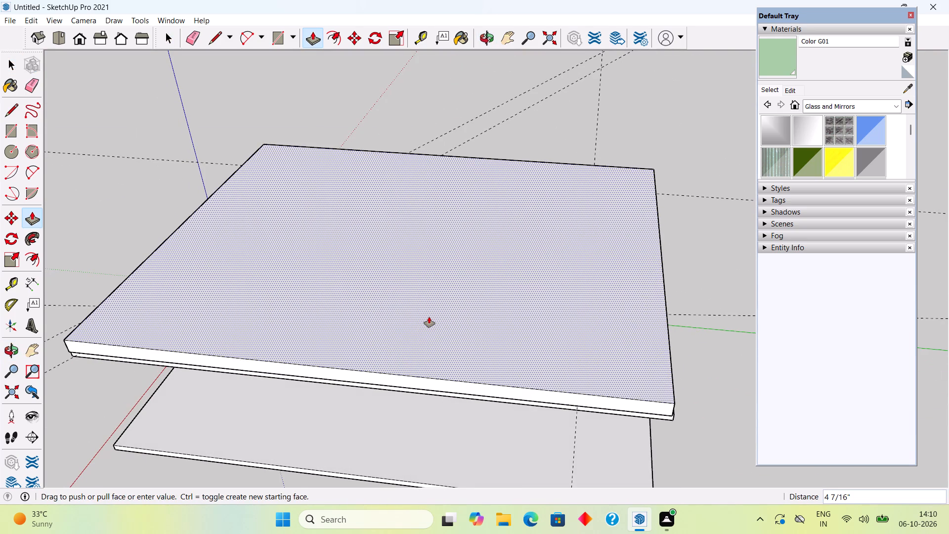
{"action": "key", "text": "space"}
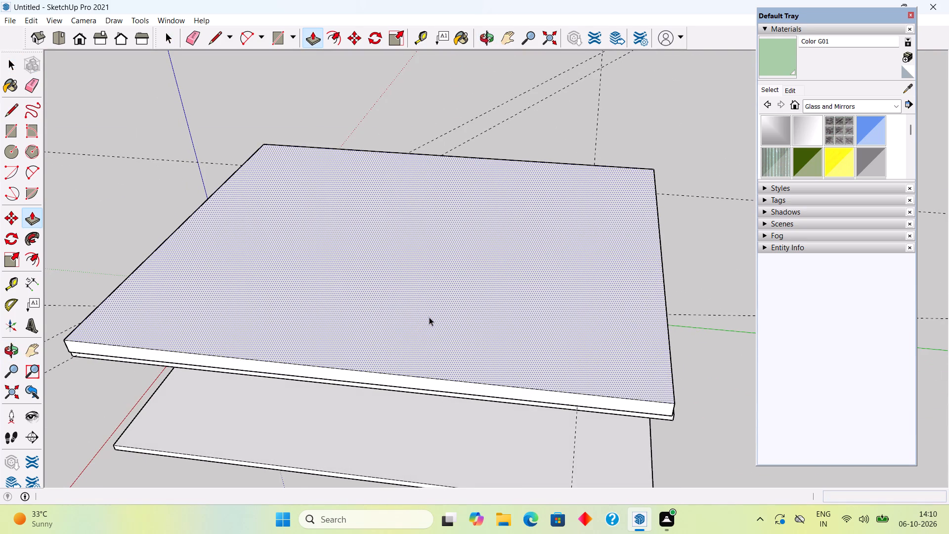
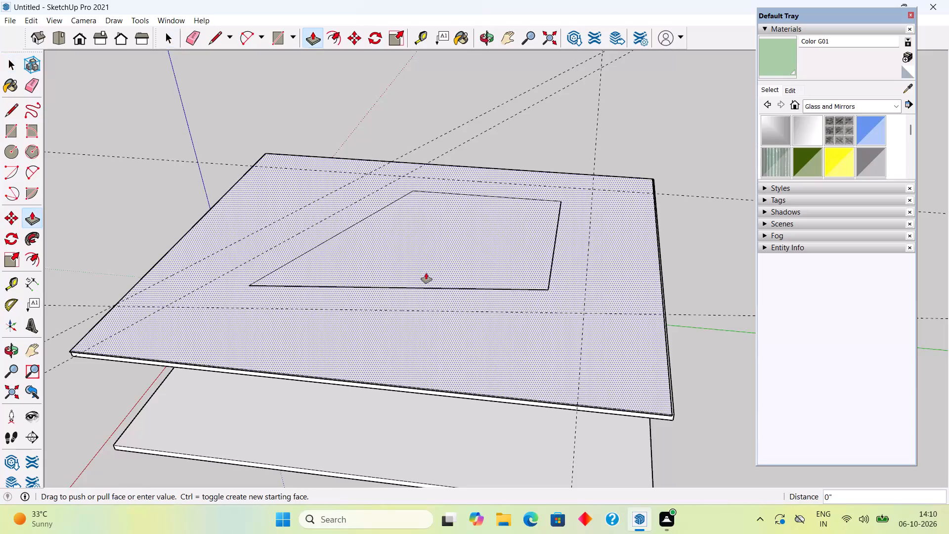
Delete the upper false ceiling slab with the covered opening, keeping the separate cover face.
{"action": "left_click", "coordinate": [426, 273]}
{"action": "key", "text": "space"}
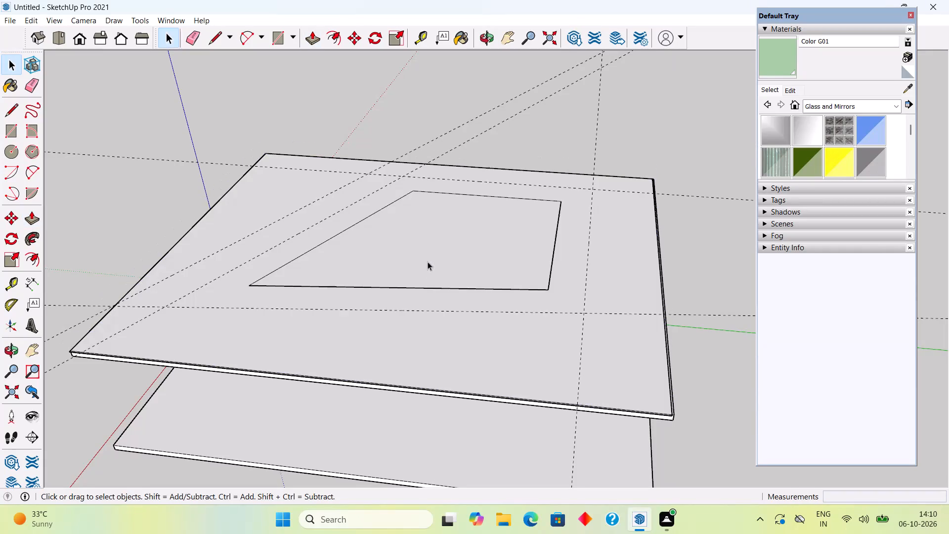
{"action": "middle_click_drag", "start_coordinate": [421, 291], "coordinate": [486, 94]}
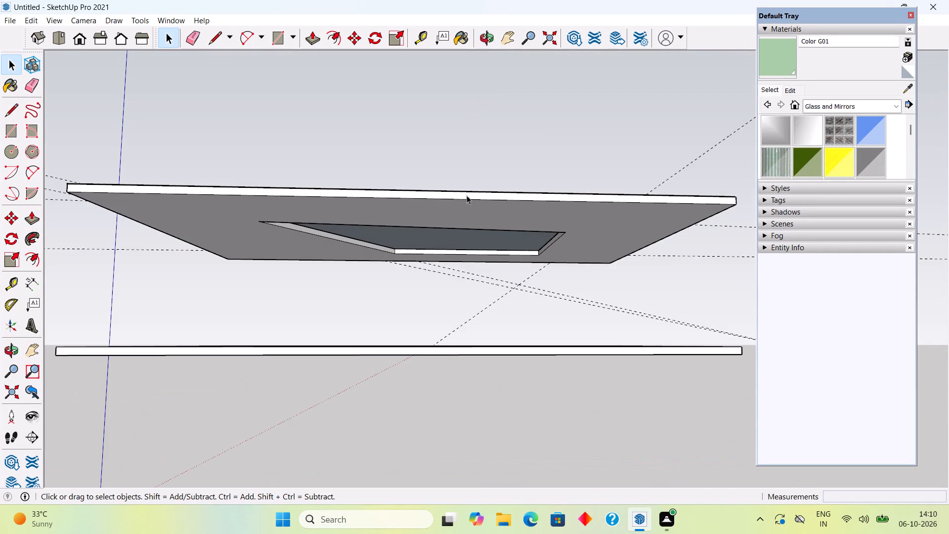
{"action": "left_click", "coordinate": [462, 221]}
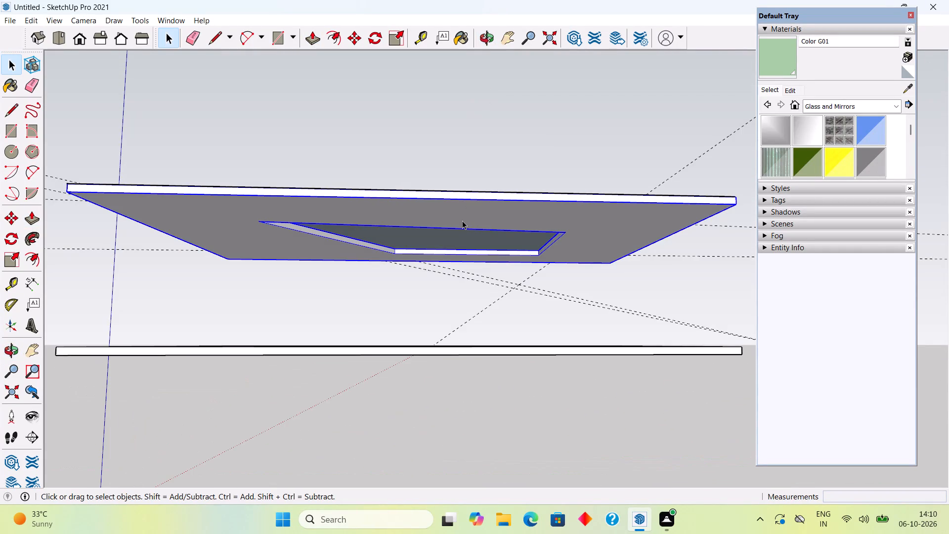
{"action": "key", "text": "Delete"}
Pull the underside of the remaining upper face downward by 2" to form a slab.
{"action": "middle_click_drag", "start_coordinate": [490, 194], "coordinate": [451, 392]}
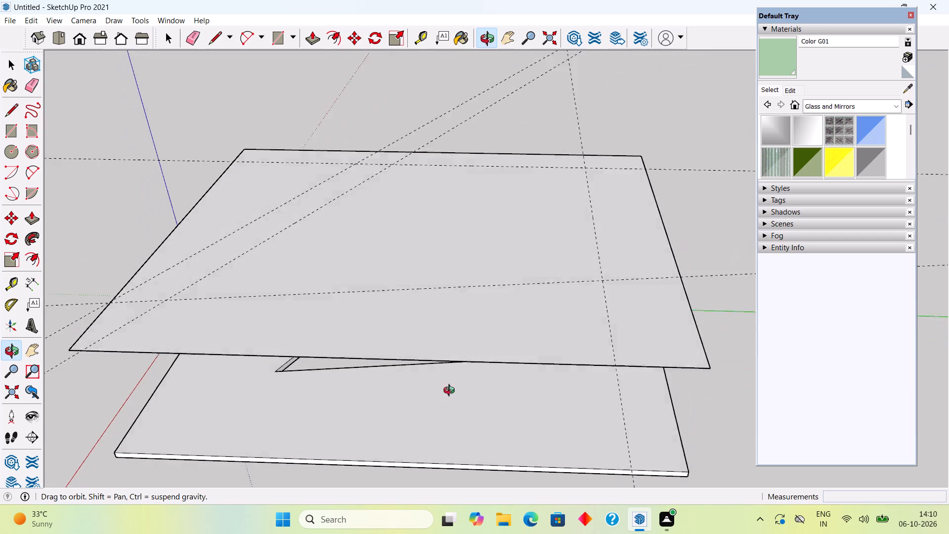
{"action": "middle_click_drag", "start_coordinate": [451, 392], "coordinate": [453, 343]}
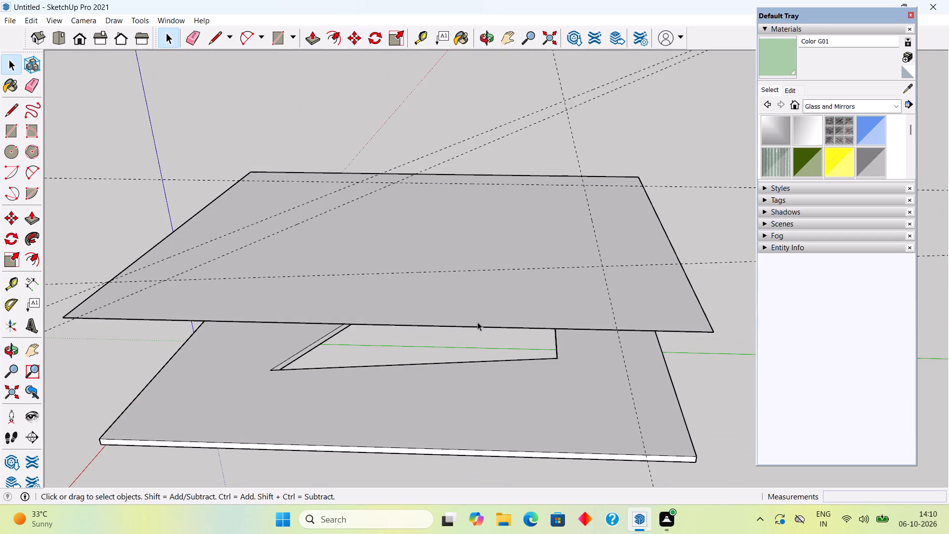
{"action": "middle_click_drag", "start_coordinate": [537, 341], "coordinate": [549, 165]}
{"action": "left_click", "coordinate": [523, 234]}
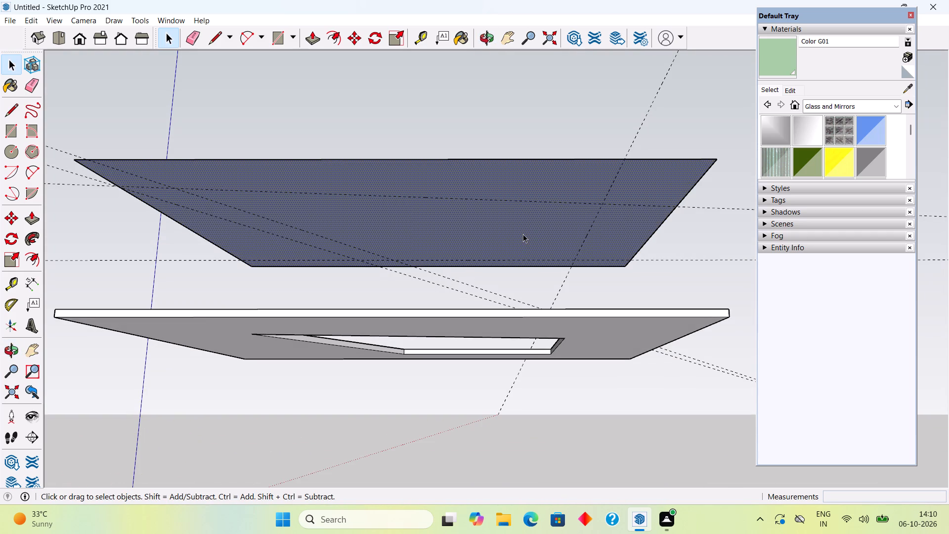
{"action": "left_click", "coordinate": [523, 234]}
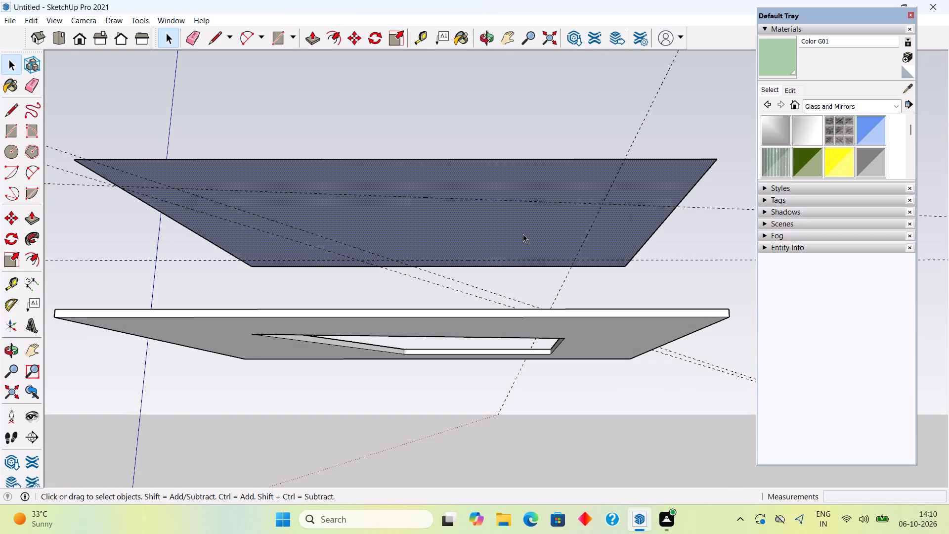
{"action": "key", "text": "p"}
{"action": "left_click", "coordinate": [523, 234]}
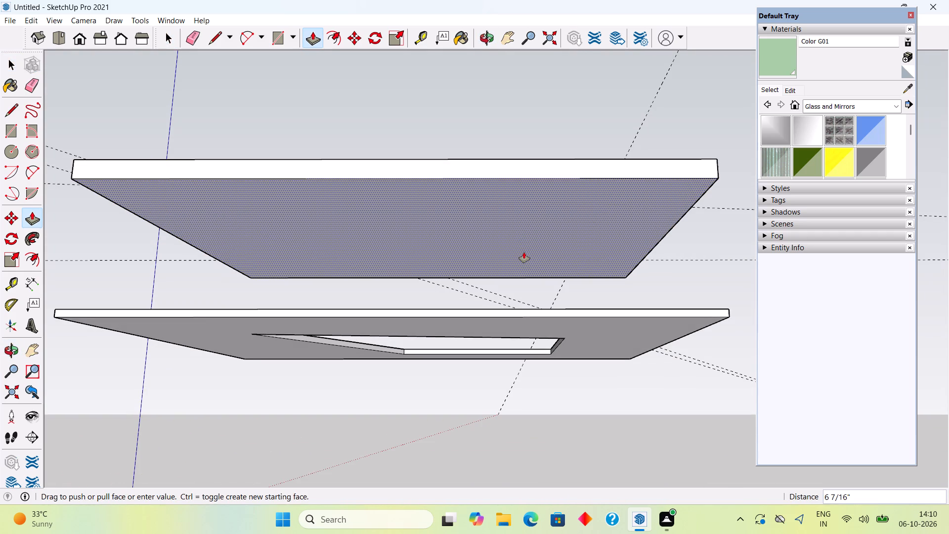
{"action": "type", "text": "2\""}
{"action": "key", "text": "Return"}
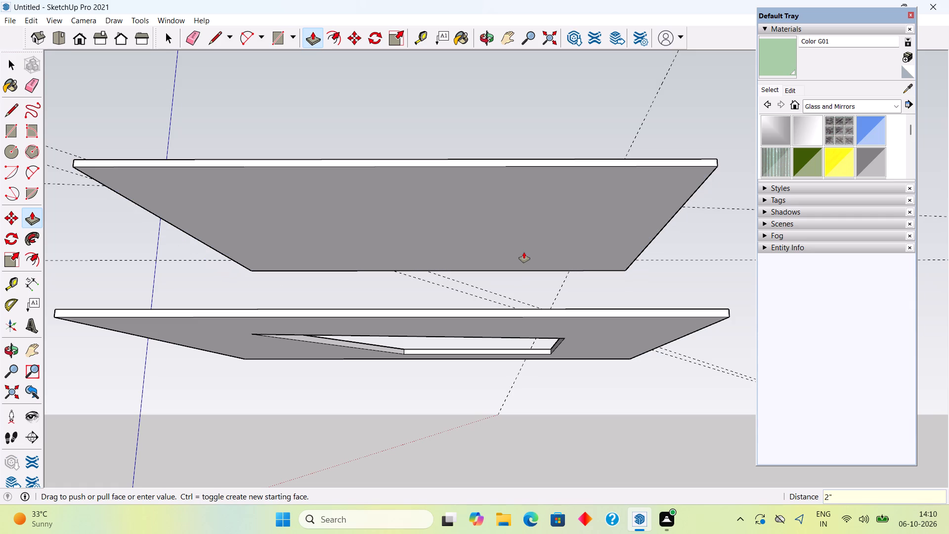
{"action": "key", "text": "space"}
Draw a closed four-sided outline on the new slab's top face, joining the intersections of the inner slanted guide and the three straight guides.
{"action": "middle_click_drag", "start_coordinate": [515, 161], "coordinate": [518, 466]}
{"action": "middle_click_drag", "start_coordinate": [450, 295], "coordinate": [413, 367]}
{"action": "key", "text": "f"}
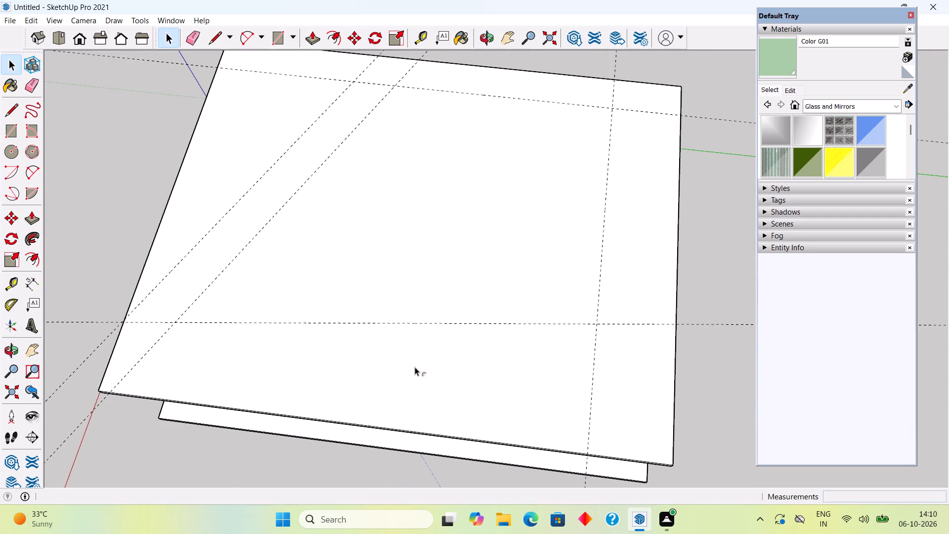
{"action": "key", "text": "l"}
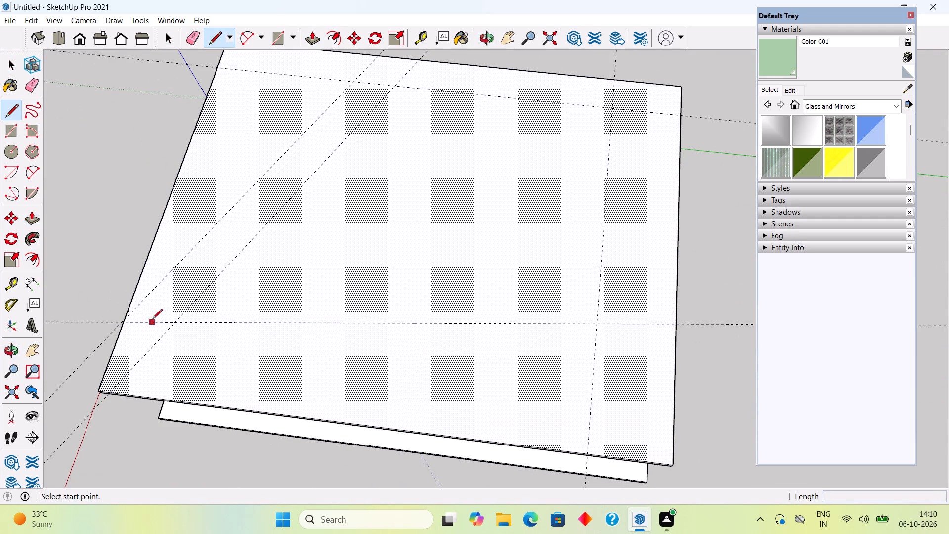
{"action": "left_click", "coordinate": [177, 319]}
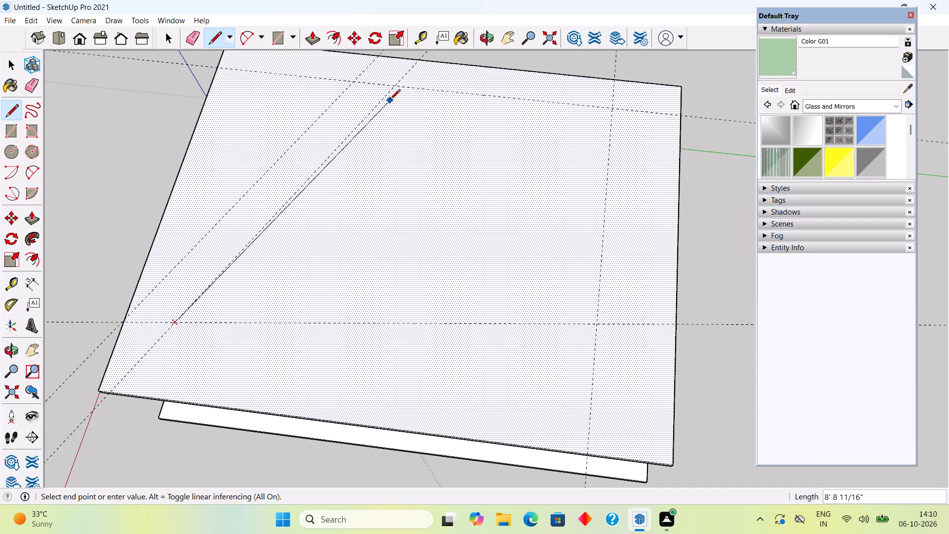
{"action": "left_click", "coordinate": [397, 86]}
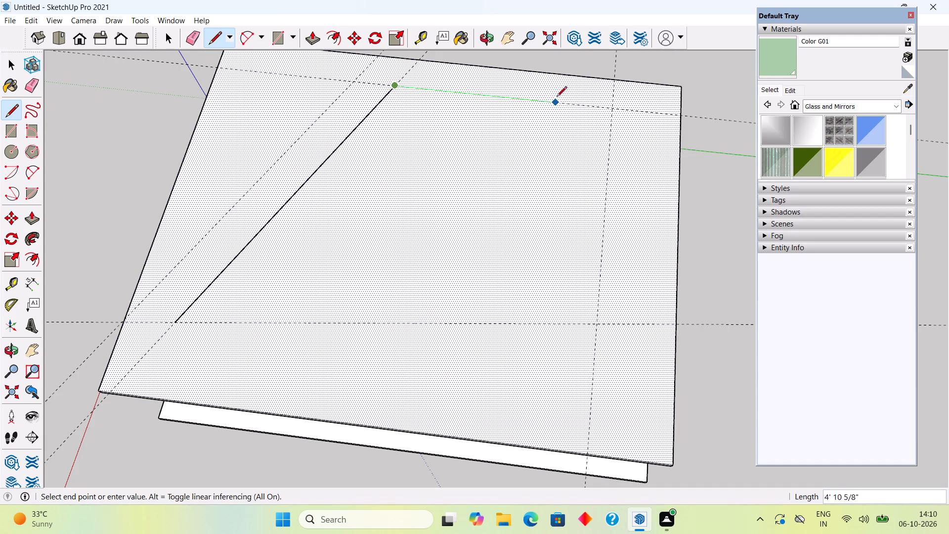
{"action": "left_click", "coordinate": [611, 111]}
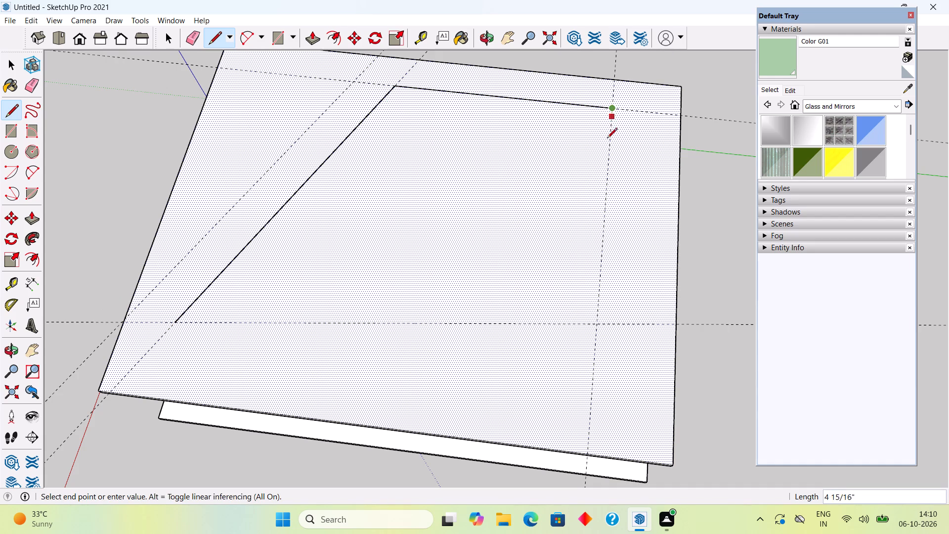
{"action": "left_click", "coordinate": [596, 325]}
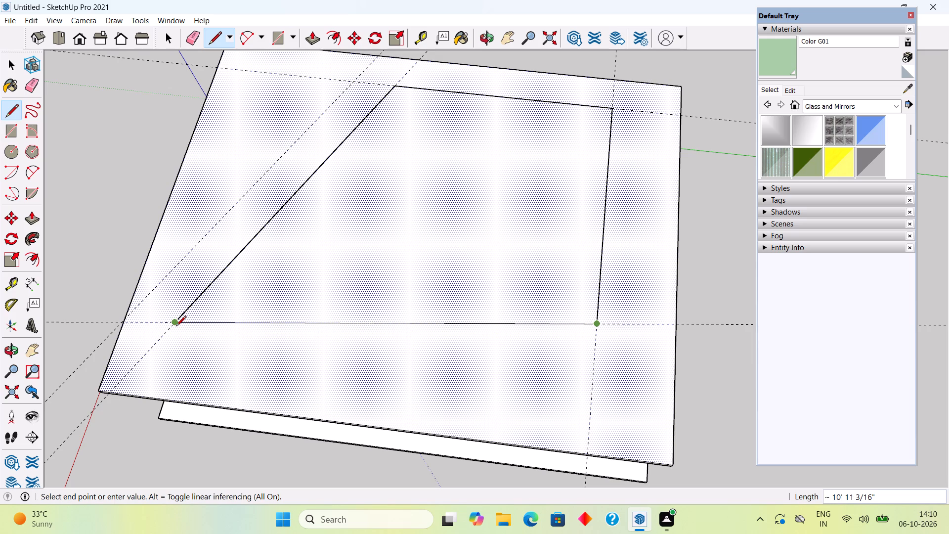
{"action": "left_click", "coordinate": [176, 327]}
{"action": "key", "text": "space"}
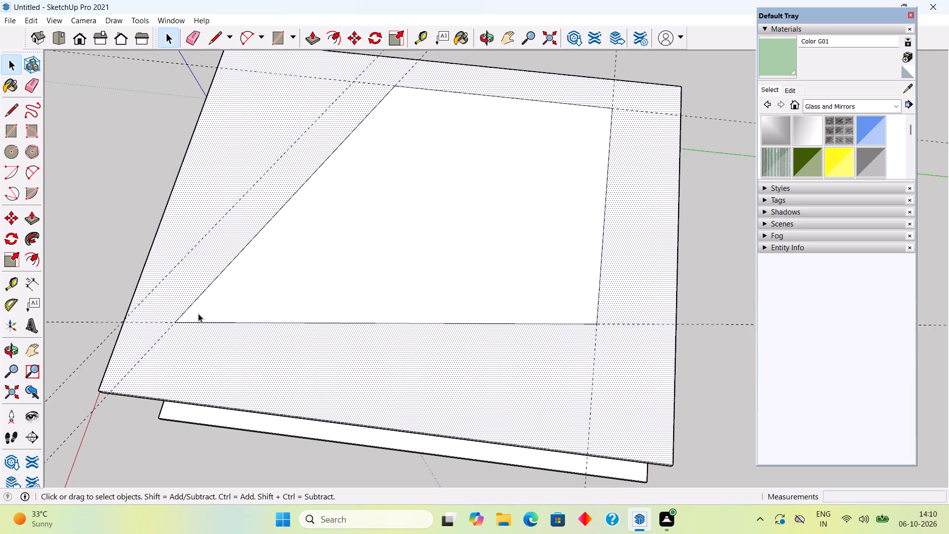
Push the four-sided face down through the new slab's thickness to cut a slanted opening.
{"action": "left_click", "coordinate": [371, 254]}
{"action": "key", "text": "p"}
{"action": "left_click", "coordinate": [373, 254]}
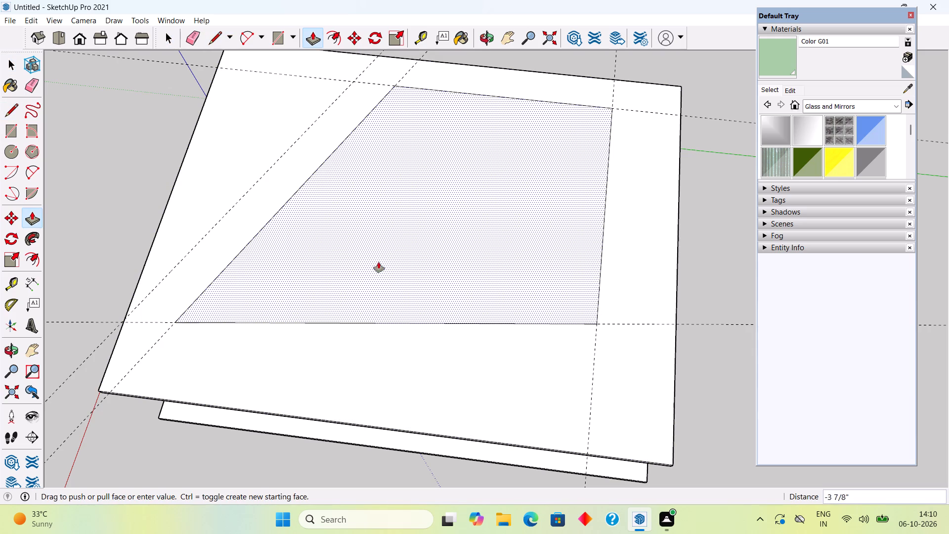
{"action": "left_click", "coordinate": [385, 268]}
{"action": "middle_click_drag", "start_coordinate": [413, 352], "coordinate": [419, 140]}
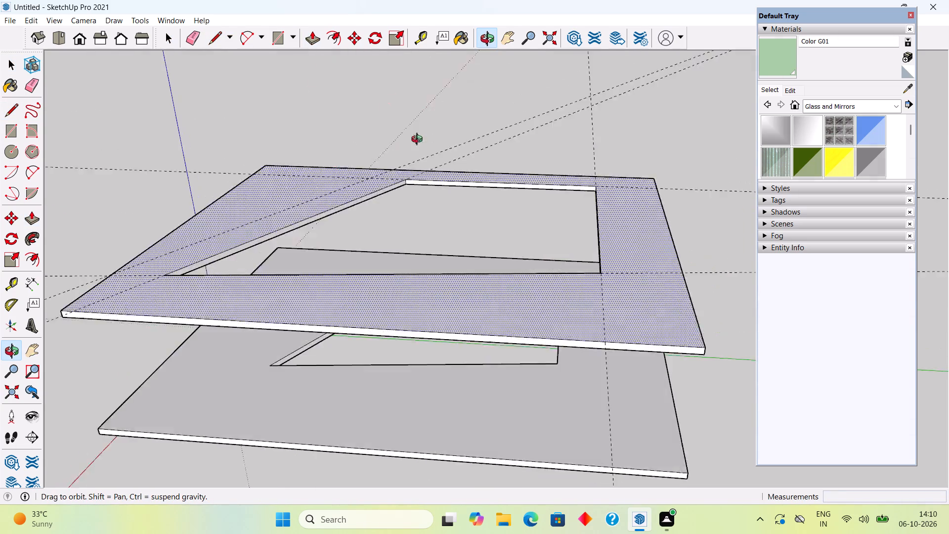
{"action": "middle_click_drag", "start_coordinate": [419, 140], "coordinate": [422, 112]}
{"action": "key", "text": "space"}
Delete all the guides in the model.
{"action": "scroll", "coordinate": [646, 391], "scroll_direction": "down", "scroll_amount": 5}
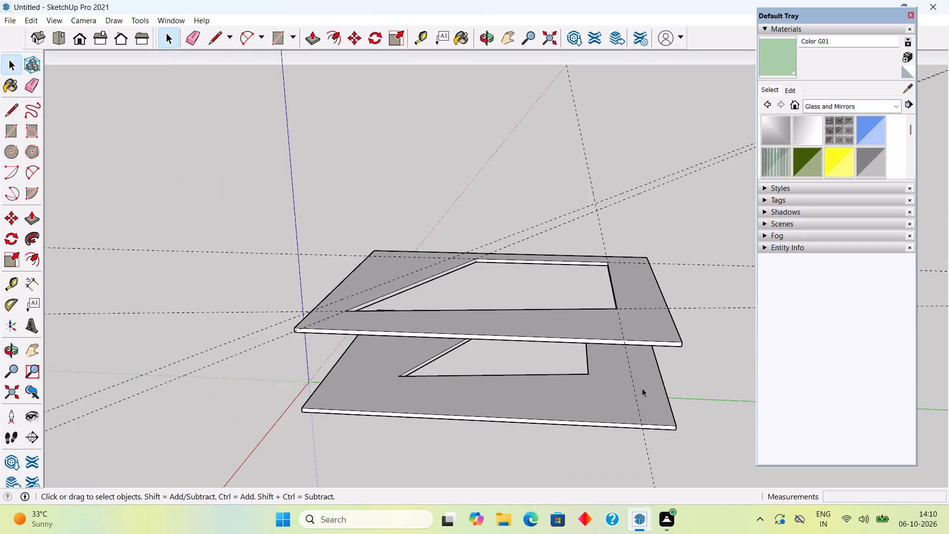
{"action": "middle_click_drag", "start_coordinate": [689, 411], "coordinate": [655, 346]}
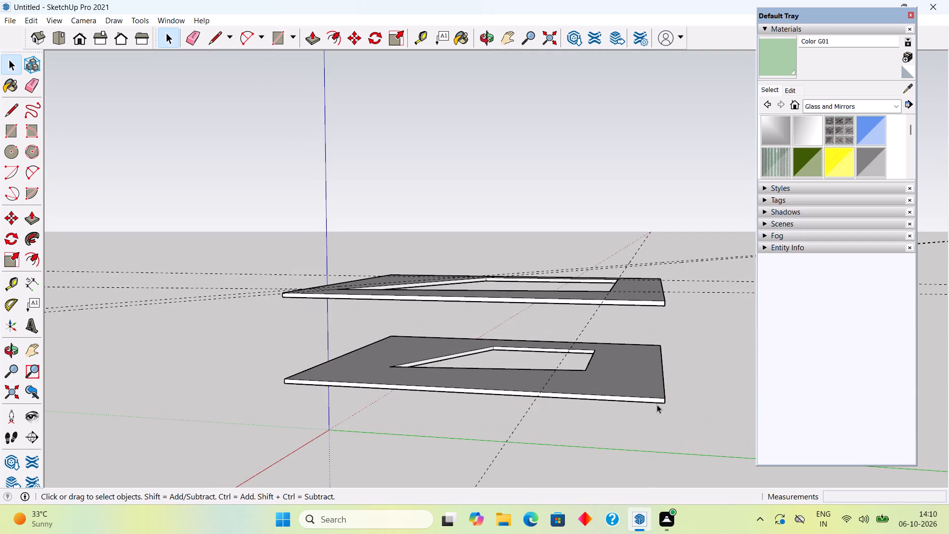
{"action": "left_click", "coordinate": [28, 21]}
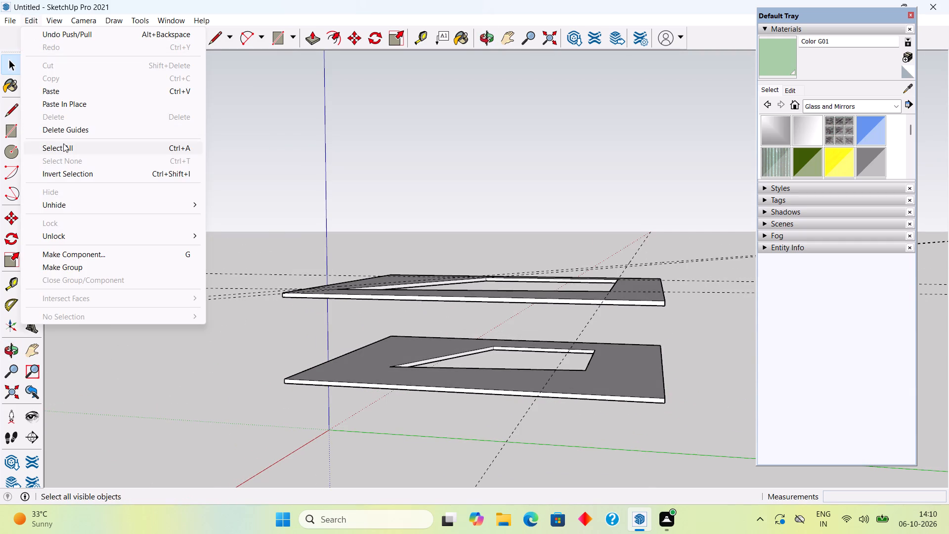
{"action": "left_click", "coordinate": [67, 133]}
Move the lower slab up about 3' 6" so its bottom corner meets the top corner of the other slab.
{"action": "left_click", "coordinate": [568, 396]}
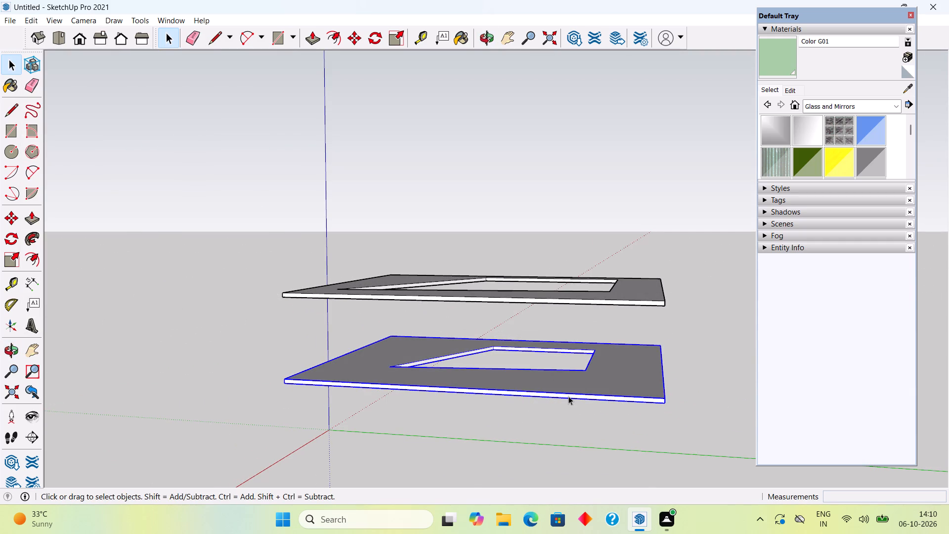
{"action": "key", "text": "m"}
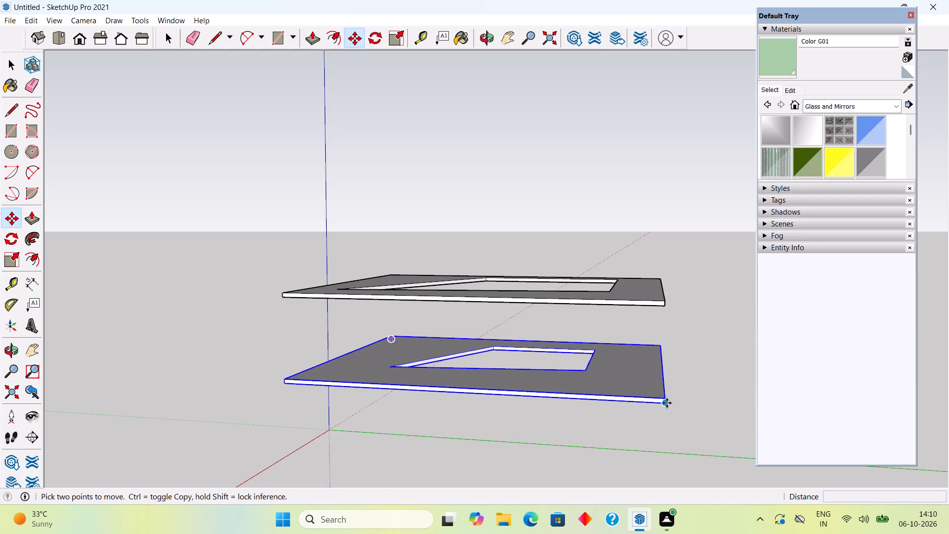
{"action": "left_click_drag", "start_coordinate": [667, 403], "coordinate": [667, 396]}
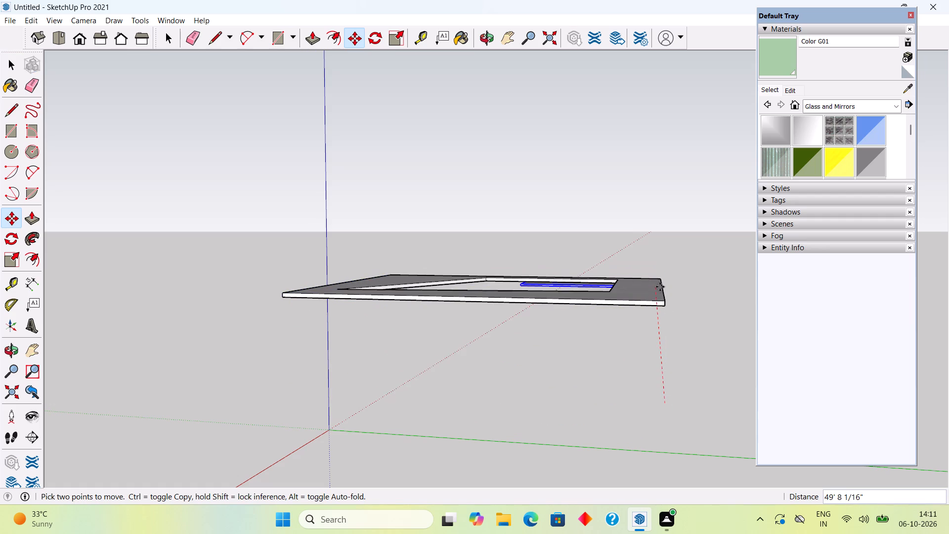
{"action": "scroll", "coordinate": [661, 296], "scroll_direction": "up", "scroll_amount": 12}
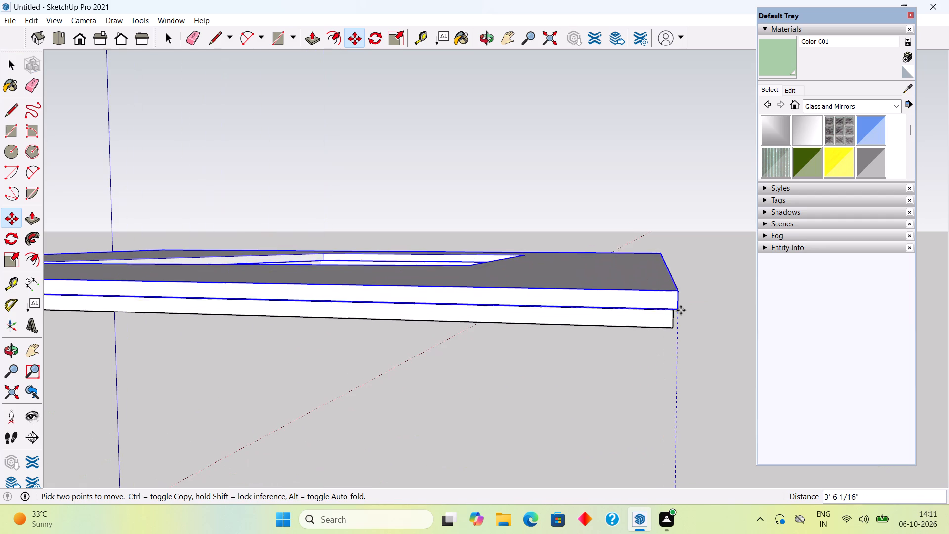
{"action": "left_click", "coordinate": [675, 311]}
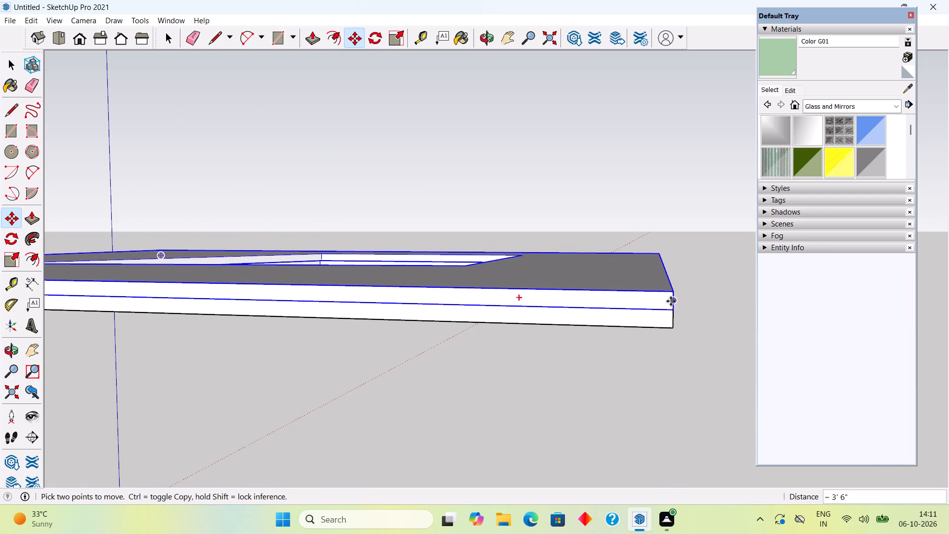
Raise the slab with the smaller opening another 2" along the blue axis to leave a gap between the slabs.
{"action": "left_click", "coordinate": [676, 311]}
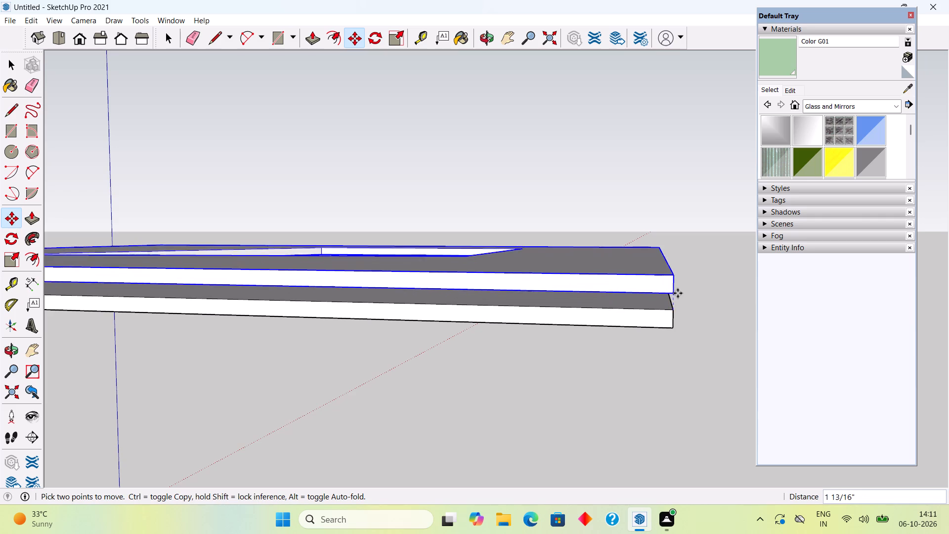
{"action": "type", "text": "2\""}
{"action": "key", "text": "Return"}
{"action": "key", "text": "space"}
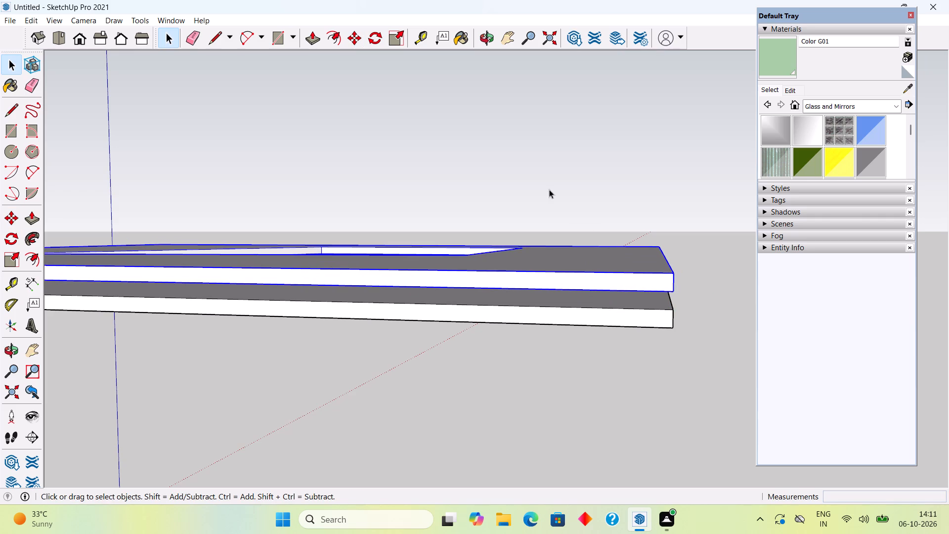
{"action": "left_click", "coordinate": [549, 189]}
Examine the two stacked slabs, their nested openings and the gap between them from below, the side and above.
{"action": "middle_click_drag", "start_coordinate": [456, 306], "coordinate": [464, 87]}
{"action": "scroll", "coordinate": [464, 87], "scroll_direction": "down", "scroll_amount": 8}
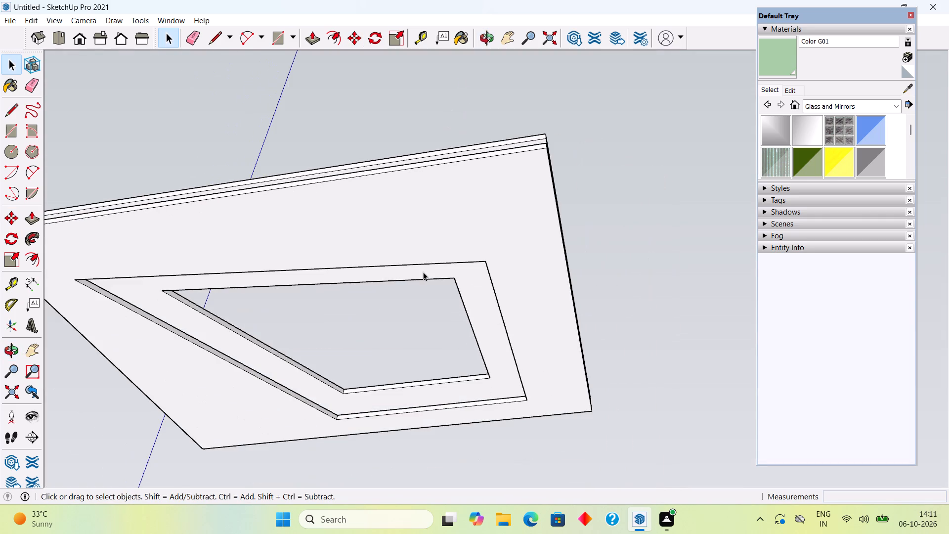
{"action": "middle_click_drag", "start_coordinate": [422, 272], "coordinate": [571, 262]}
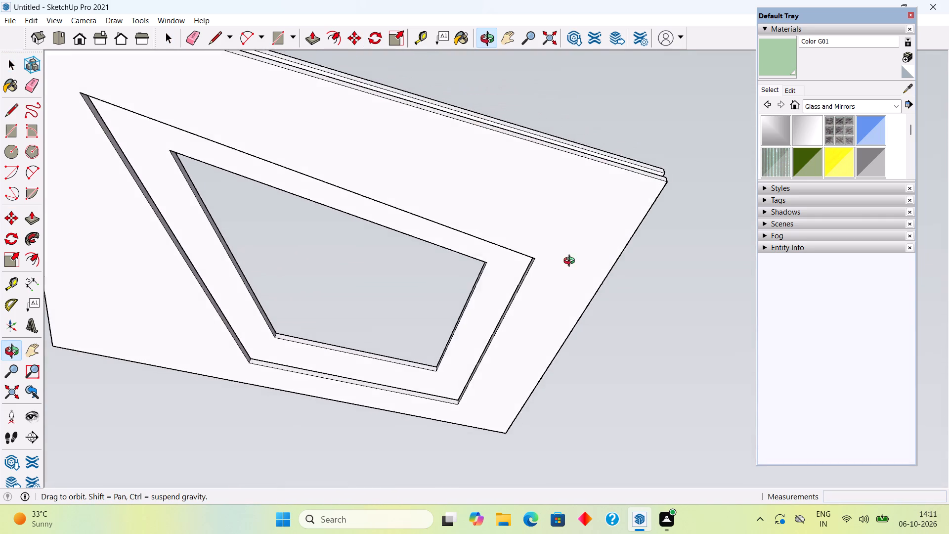
{"action": "middle_click_drag", "start_coordinate": [571, 262], "coordinate": [606, 189]}
{"action": "scroll", "coordinate": [606, 189], "scroll_direction": "down", "scroll_amount": 2}
{"action": "scroll", "coordinate": [283, 246], "scroll_direction": "down", "scroll_amount": 5}
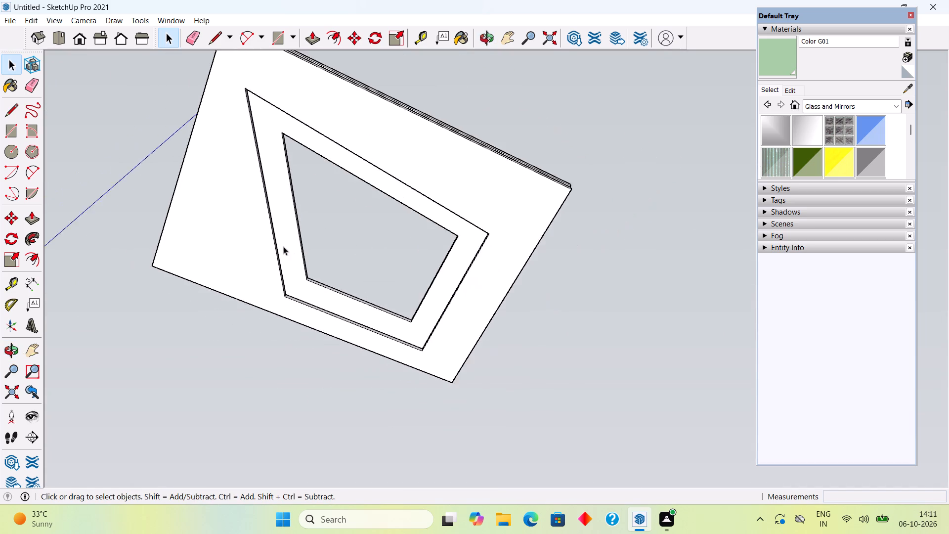
{"action": "middle_click_drag", "start_coordinate": [320, 201], "coordinate": [500, 422]}
{"action": "scroll", "coordinate": [471, 292], "scroll_direction": "down", "scroll_amount": 1}
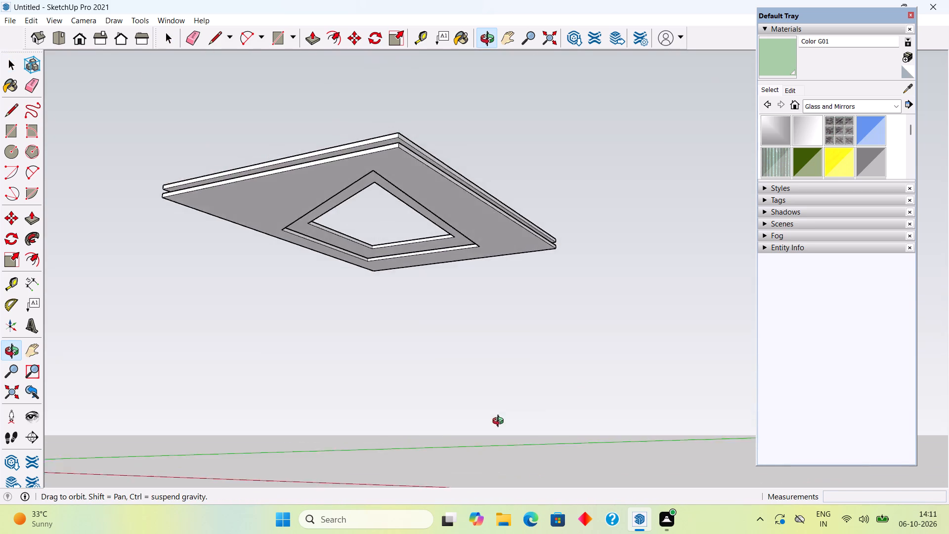
{"action": "middle_click_drag", "start_coordinate": [500, 422], "coordinate": [403, 463]}
{"action": "scroll", "coordinate": [403, 461], "scroll_direction": "down", "scroll_amount": 3}
{"action": "middle_click_drag", "start_coordinate": [391, 319], "coordinate": [391, 345]}
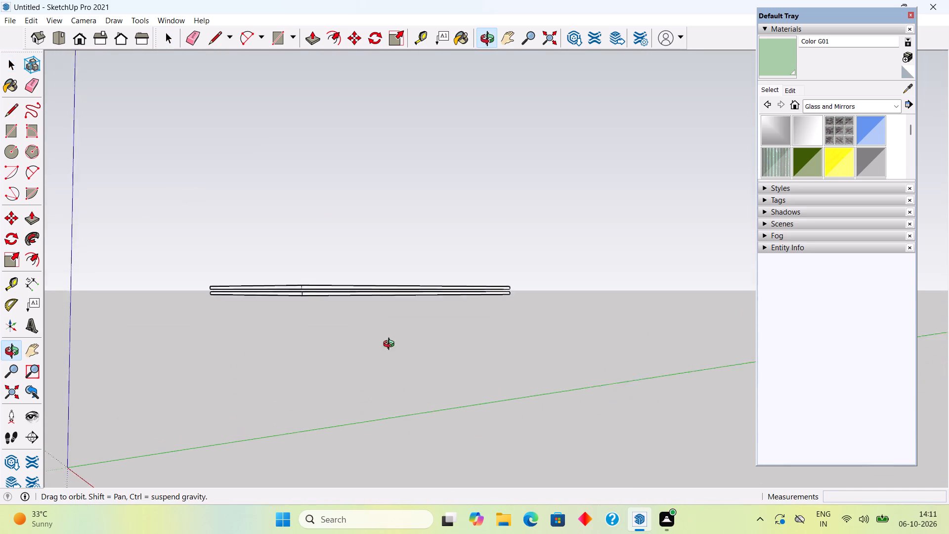
{"action": "middle_click_drag", "start_coordinate": [391, 345], "coordinate": [229, 354]}
{"action": "scroll", "coordinate": [534, 293], "scroll_direction": "up", "scroll_amount": 10}
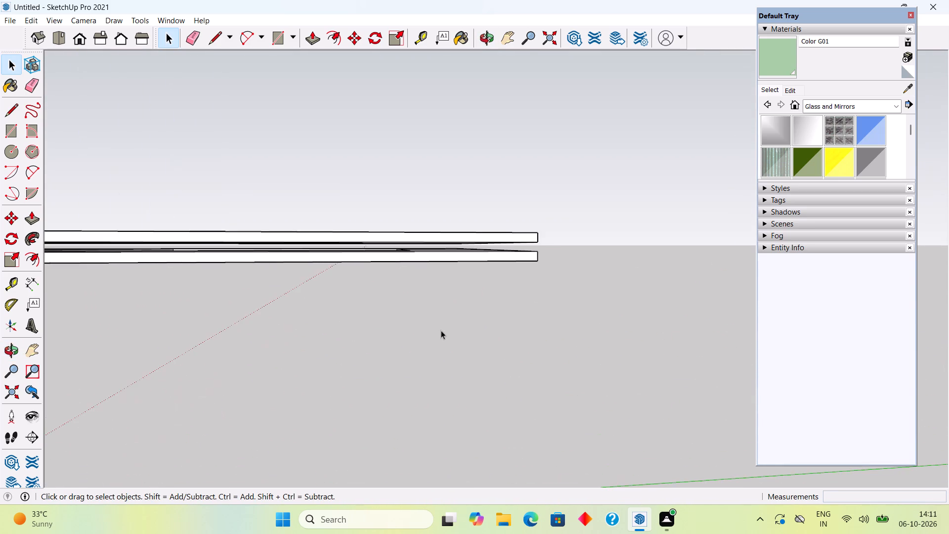
{"action": "middle_click_drag", "start_coordinate": [485, 227], "coordinate": [314, 278]}
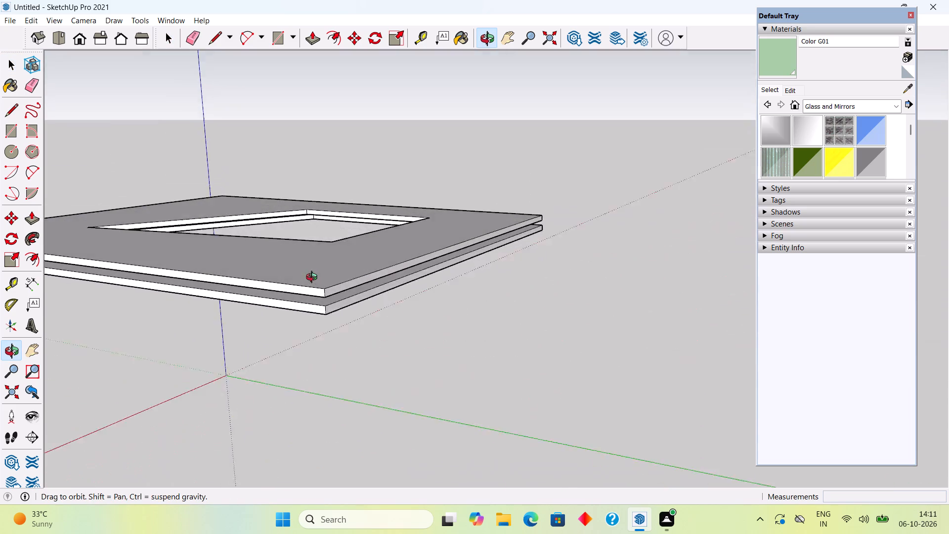
Examine the two stacked slabs and their nested openings from above and from below.
{"action": "middle_click_drag", "start_coordinate": [314, 278], "coordinate": [337, 312]}
{"action": "scroll", "coordinate": [337, 312], "scroll_direction": "down", "scroll_amount": 3}
{"action": "middle_click_drag", "start_coordinate": [183, 209], "coordinate": [252, 288]}
{"action": "scroll", "coordinate": [252, 288], "scroll_direction": "down", "scroll_amount": 4}
{"action": "scroll", "coordinate": [183, 270], "scroll_direction": "down", "scroll_amount": 2}
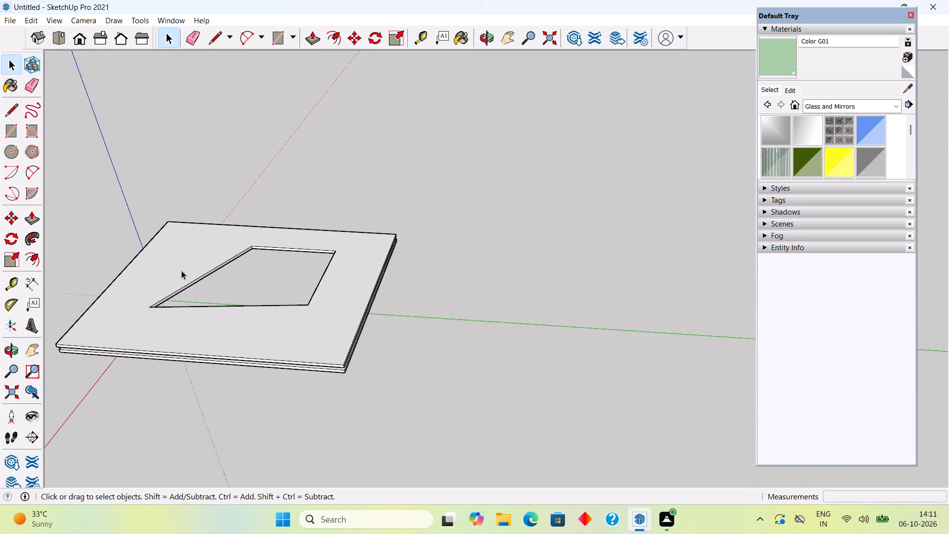
{"action": "scroll", "coordinate": [181, 270], "scroll_direction": "down", "scroll_amount": 1}
{"action": "middle_click_drag", "start_coordinate": [176, 271], "coordinate": [286, 256]}
{"action": "scroll", "coordinate": [286, 256], "scroll_direction": "down", "scroll_amount": 4}
{"action": "left_click", "coordinate": [260, 347]}
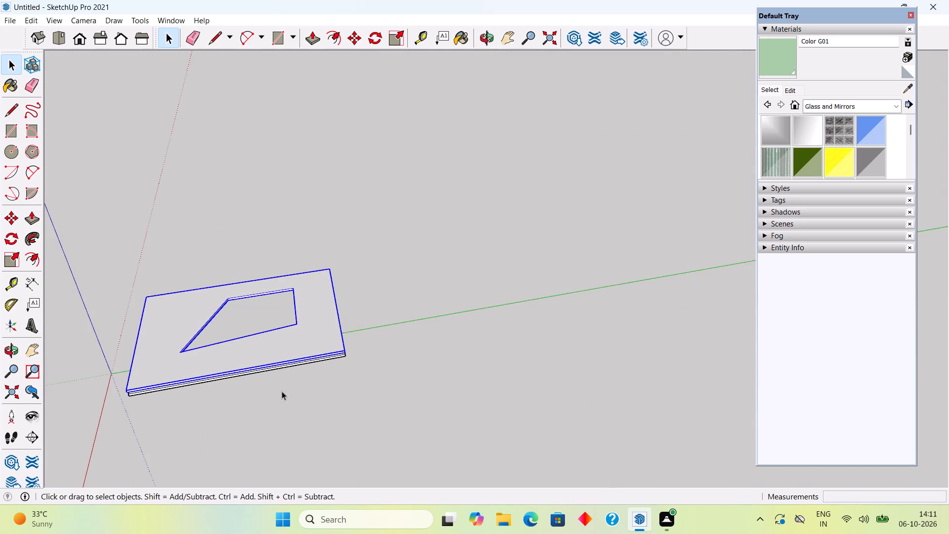
{"action": "middle_click_drag", "start_coordinate": [210, 428], "coordinate": [529, 176]}
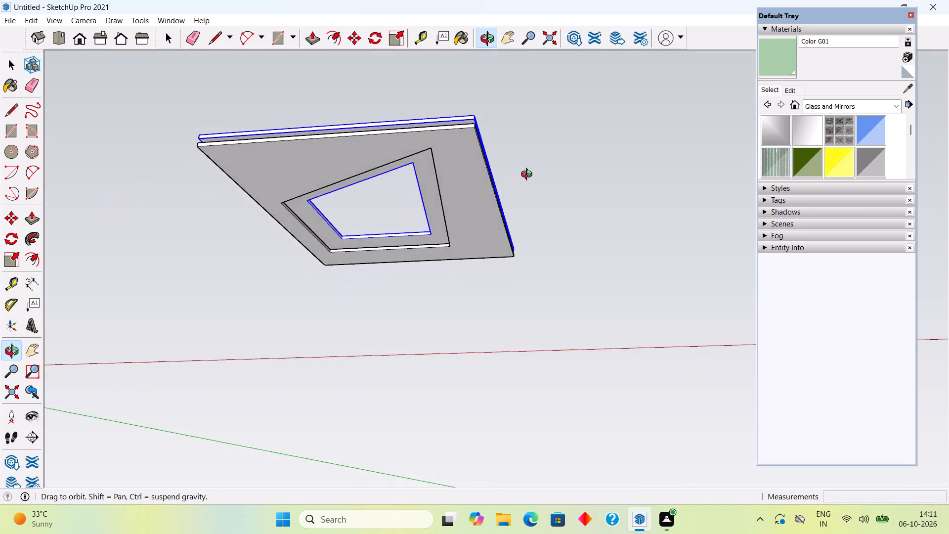
{"action": "middle_click_drag", "start_coordinate": [529, 176], "coordinate": [500, 257]}
{"action": "left_click", "coordinate": [441, 245]}
{"action": "middle_click_drag", "start_coordinate": [411, 293], "coordinate": [350, 435]}
{"action": "scroll", "coordinate": [356, 428], "scroll_direction": "down", "scroll_amount": 4}
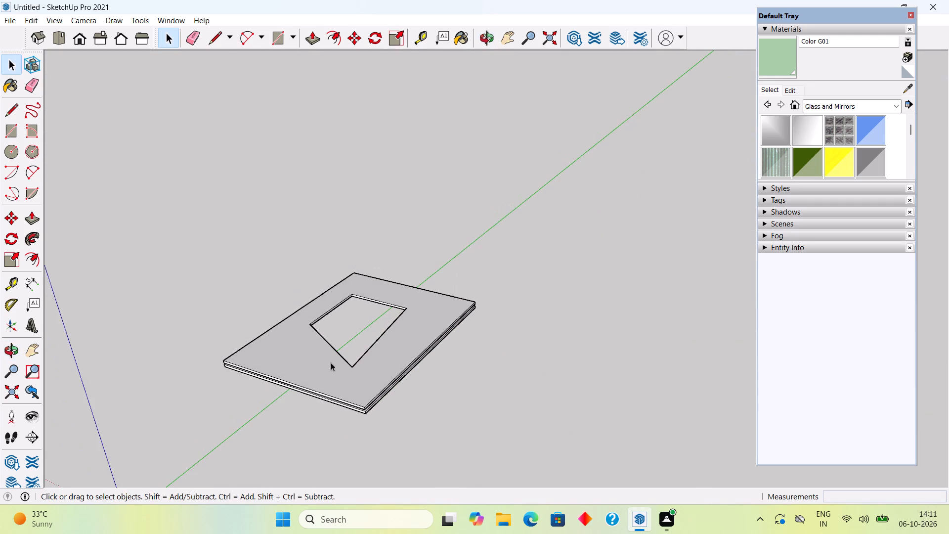
{"action": "middle_click_drag", "start_coordinate": [348, 353], "coordinate": [331, 412]}
{"action": "scroll", "coordinate": [331, 412], "scroll_direction": "down", "scroll_amount": 1}
{"action": "scroll", "coordinate": [334, 317], "scroll_direction": "up", "scroll_amount": 1}
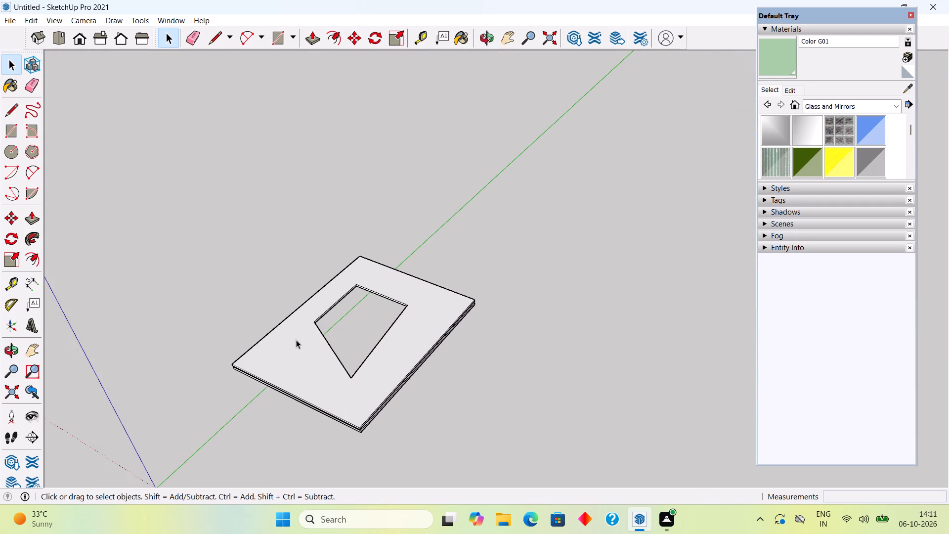
Draw an 11' 3" by 14' 3" rectangle corner to corner over the top of the upper slab, covering its opening.
{"action": "key", "text": "r"}
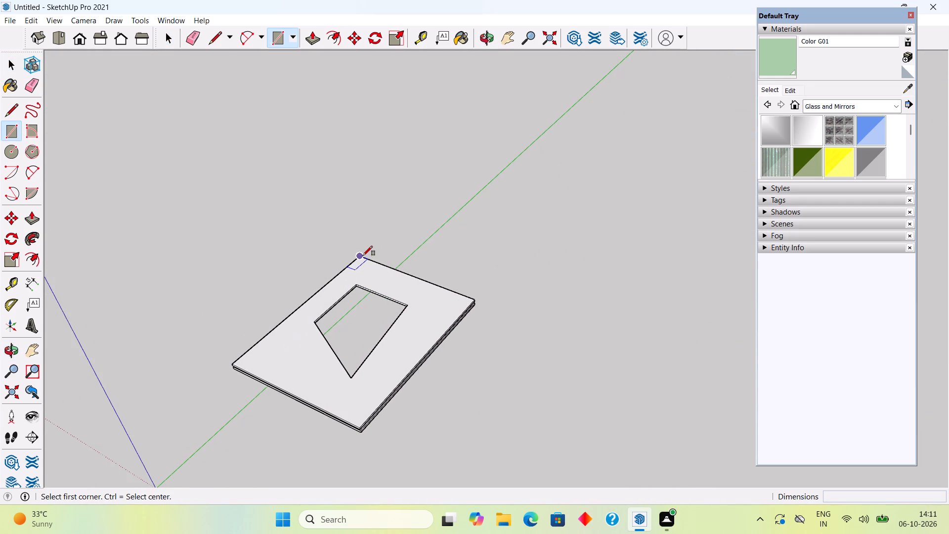
{"action": "left_click", "coordinate": [360, 256]}
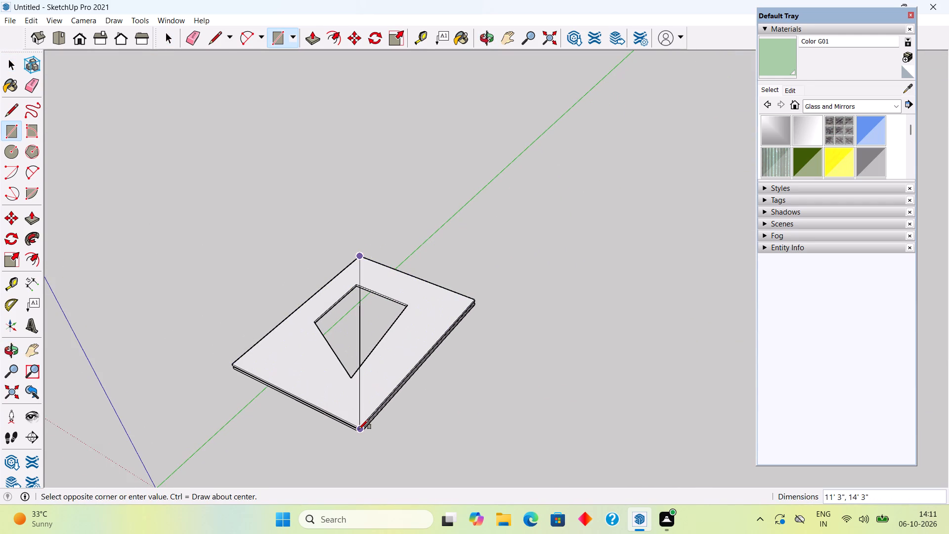
{"action": "scroll", "coordinate": [363, 417], "scroll_direction": "up", "scroll_amount": 14}
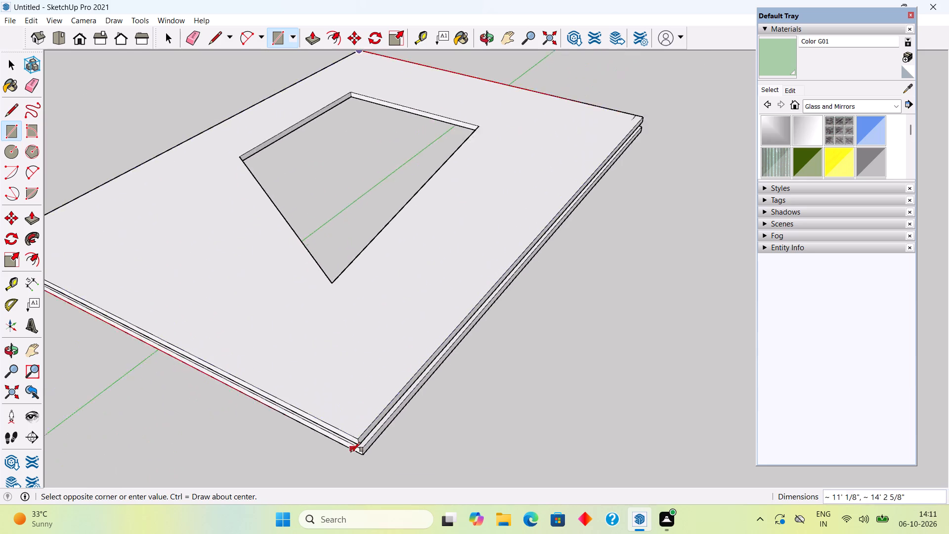
{"action": "scroll", "coordinate": [351, 452], "scroll_direction": "up", "scroll_amount": 5}
{"action": "left_click", "coordinate": [366, 423]}
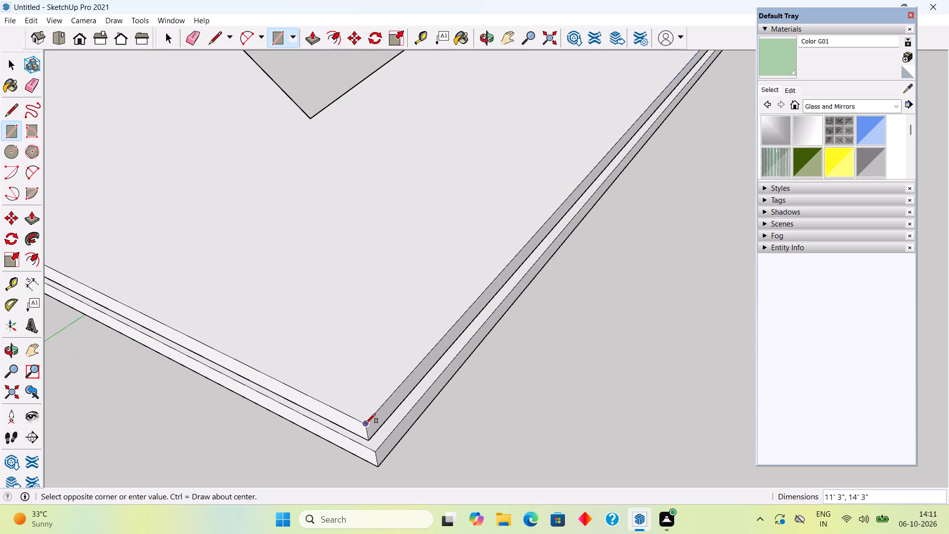
{"action": "key", "text": "space"}
Extrude the covering rectangle 2" with Push/Pull to form a solid cover over the upper slab.
{"action": "middle_click_drag", "start_coordinate": [391, 445], "coordinate": [437, 239]}
{"action": "scroll", "coordinate": [320, 271], "scroll_direction": "down", "scroll_amount": 1}
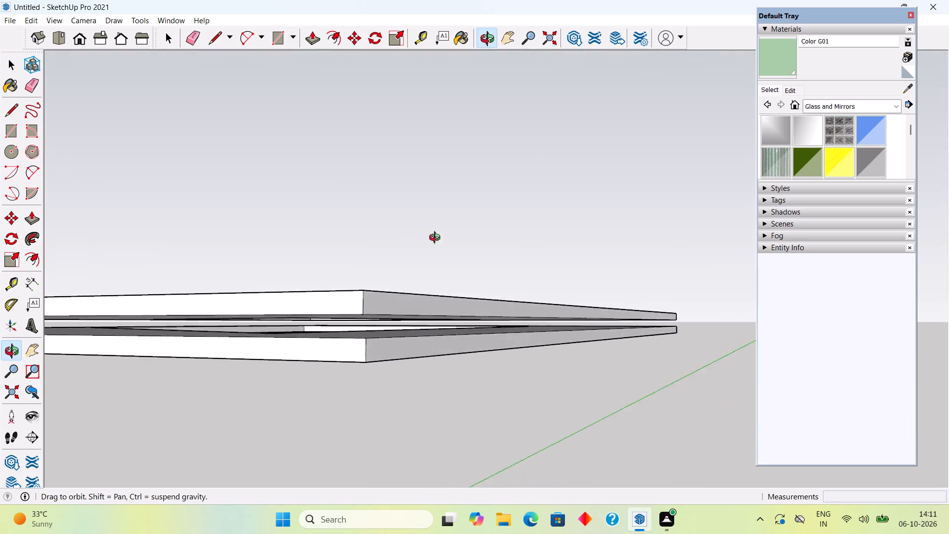
{"action": "middle_click_drag", "start_coordinate": [437, 239], "coordinate": [521, 422]}
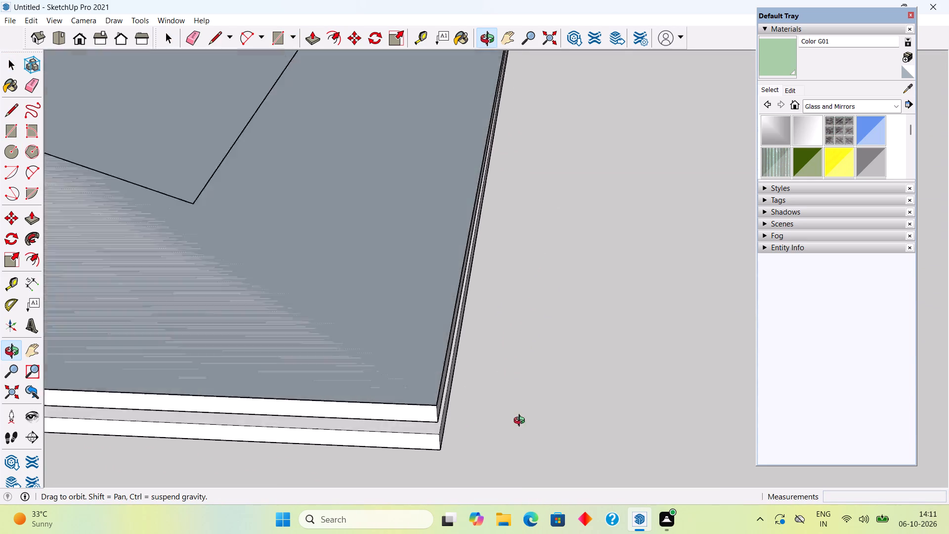
{"action": "middle_click_drag", "start_coordinate": [521, 422], "coordinate": [519, 464]}
{"action": "scroll", "coordinate": [543, 470], "scroll_direction": "down", "scroll_amount": 3}
{"action": "scroll", "coordinate": [388, 387], "scroll_direction": "down", "scroll_amount": 10}
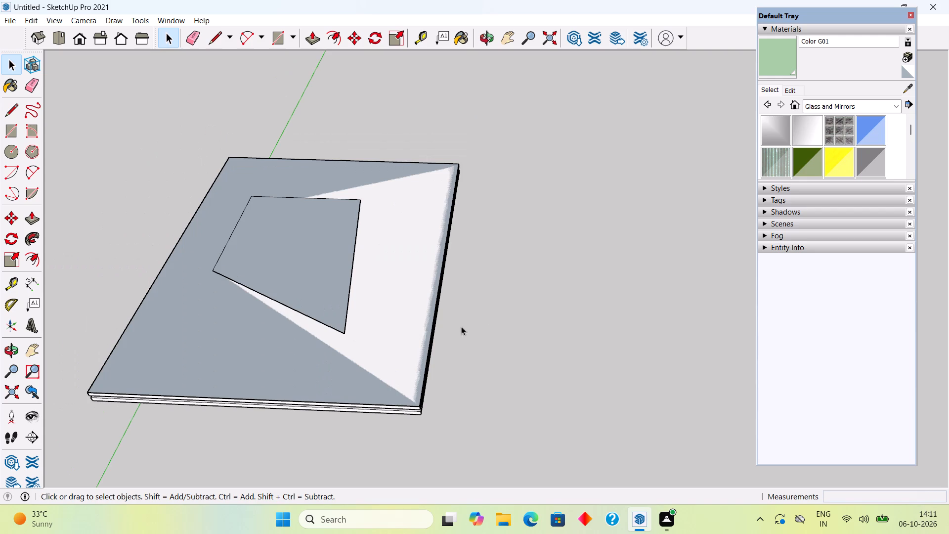
{"action": "middle_click_drag", "start_coordinate": [338, 371], "coordinate": [437, 368]}
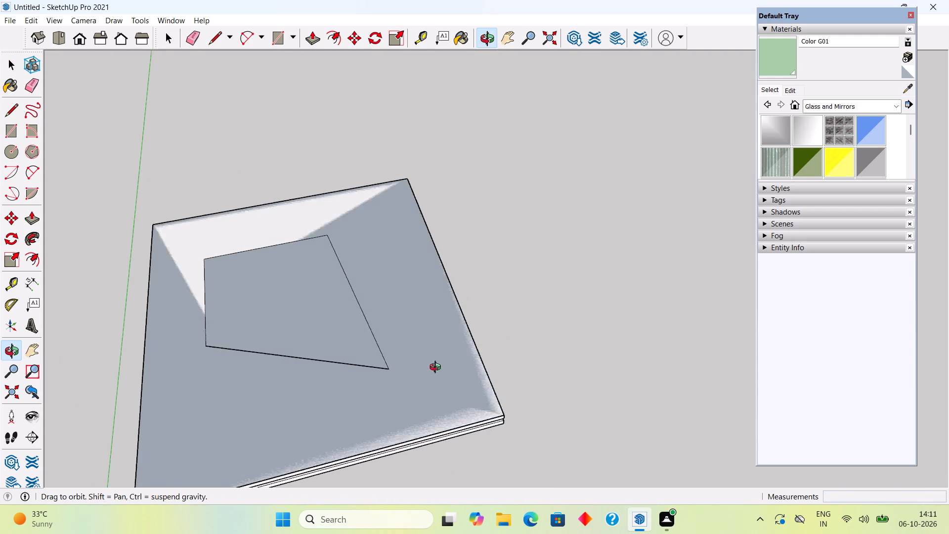
{"action": "middle_click_drag", "start_coordinate": [437, 368], "coordinate": [437, 368]}
{"action": "left_click", "coordinate": [436, 371]}
{"action": "key", "text": "p"}
{"action": "left_click", "coordinate": [436, 371]}
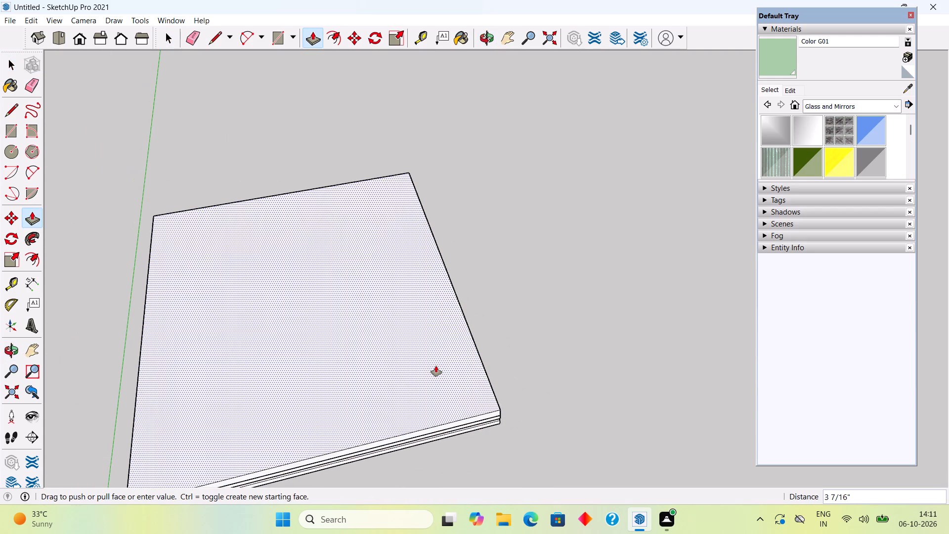
{"action": "type", "text": "2\""}
{"action": "key", "text": "Return"}
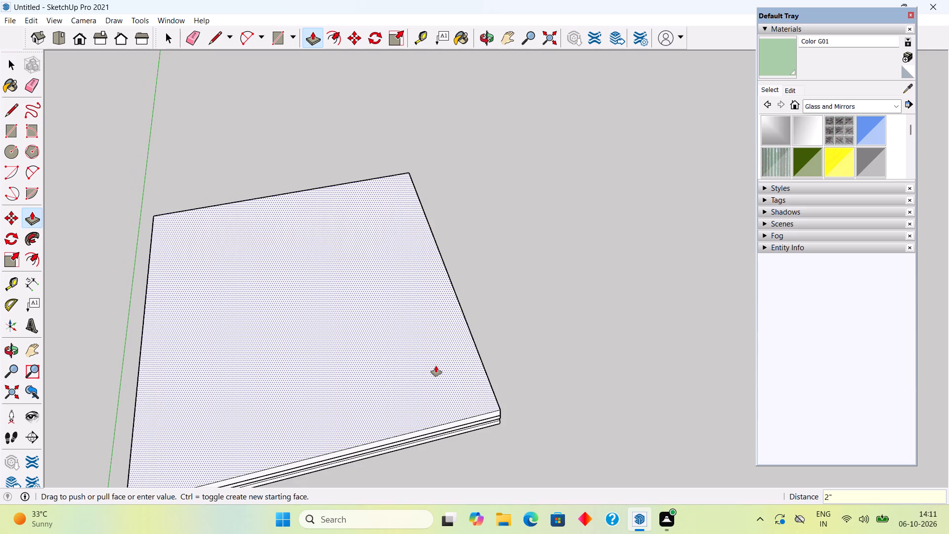
{"action": "key", "text": "space"}
Push/Pull the top face of the cover by 1".
{"action": "scroll", "coordinate": [436, 366], "scroll_direction": "down", "scroll_amount": 5}
{"action": "middle_click_drag", "start_coordinate": [444, 436], "coordinate": [397, 92]}
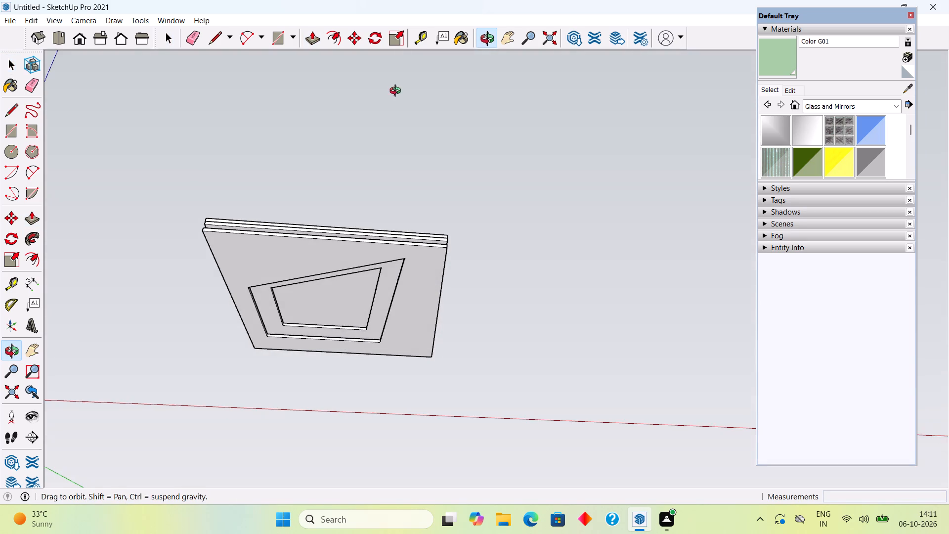
{"action": "middle_click_drag", "start_coordinate": [397, 92], "coordinate": [397, 92]}
{"action": "middle_click_drag", "start_coordinate": [405, 289], "coordinate": [270, 393]}
{"action": "middle_click_drag", "start_coordinate": [346, 305], "coordinate": [458, 368]}
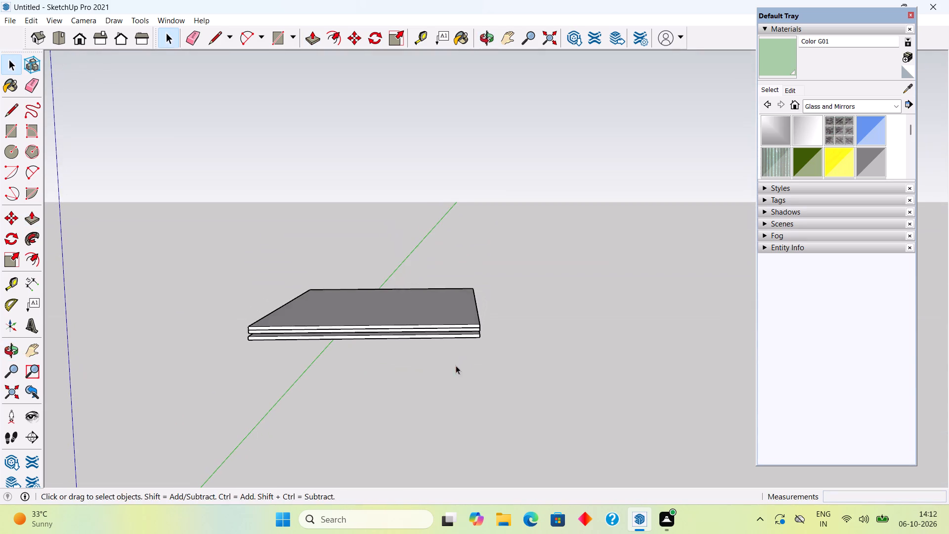
{"action": "middle_click_drag", "start_coordinate": [447, 257], "coordinate": [408, 410]}
{"action": "left_click", "coordinate": [428, 336]}
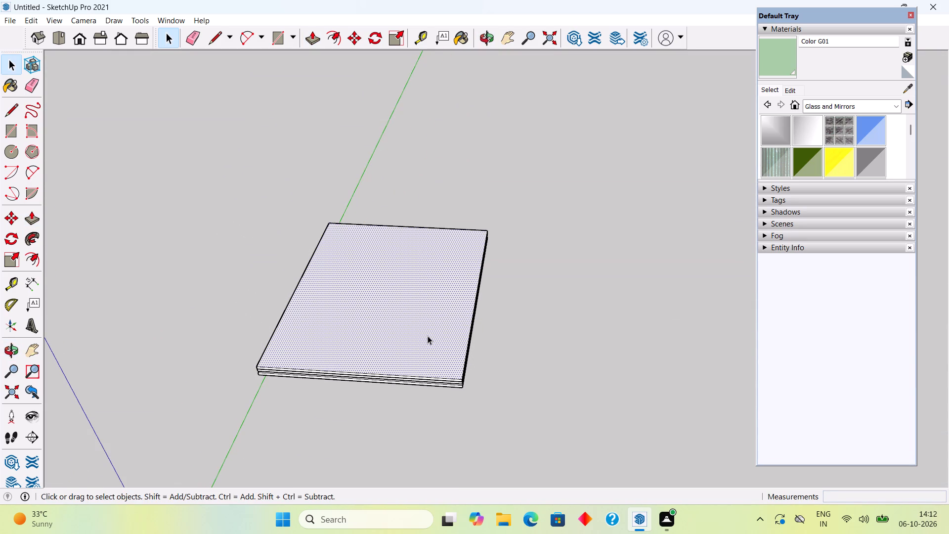
{"action": "key", "text": "p"}
{"action": "left_click", "coordinate": [428, 336]}
{"action": "type", "text": "1\""}
{"action": "key", "text": "Return"}
{"action": "key", "text": "space"}
Examine the covered ceiling assembly from below and from the side.
{"action": "middle_click_drag", "start_coordinate": [419, 433], "coordinate": [418, 391]}
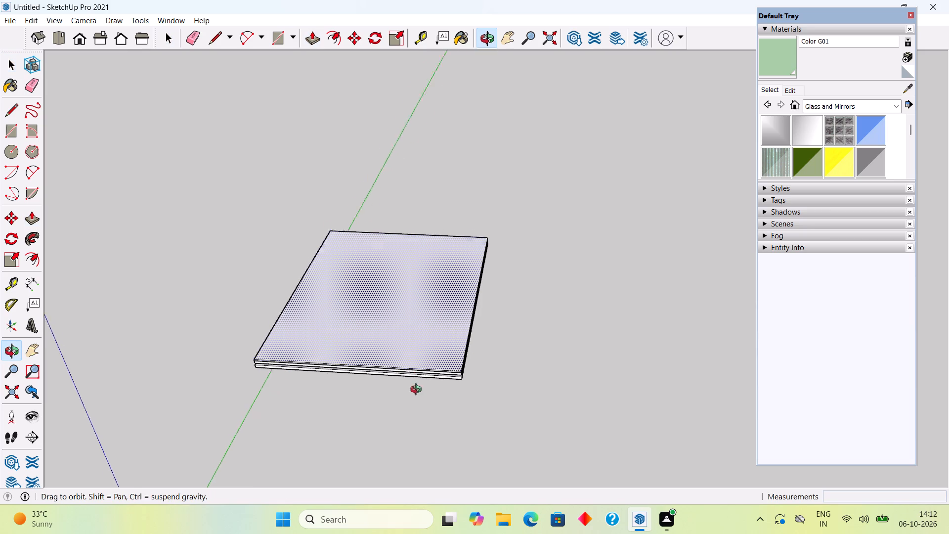
{"action": "middle_click_drag", "start_coordinate": [418, 391], "coordinate": [647, 179]}
{"action": "middle_click_drag", "start_coordinate": [448, 261], "coordinate": [204, 151]}
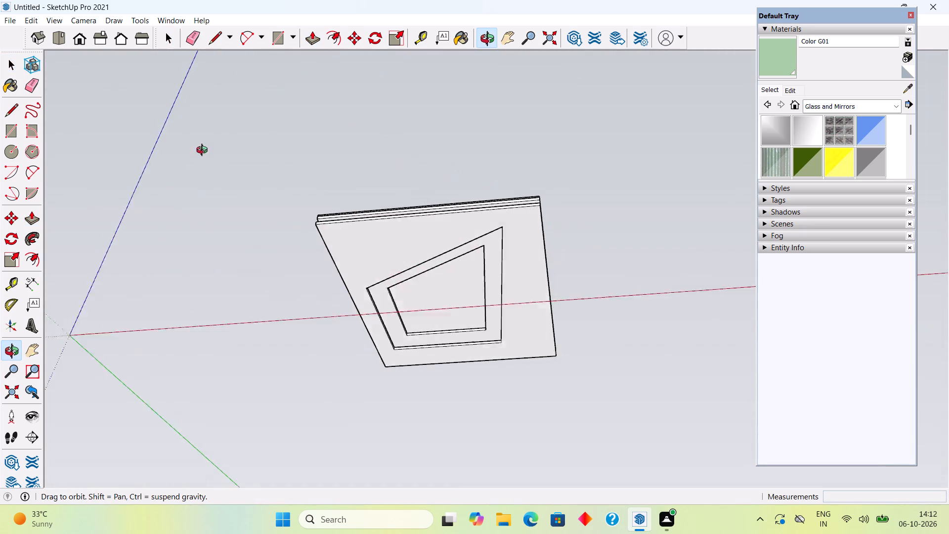
{"action": "middle_click_drag", "start_coordinate": [204, 151], "coordinate": [123, 205]}
{"action": "middle_click_drag", "start_coordinate": [573, 247], "coordinate": [396, 230]}
{"action": "scroll", "coordinate": [514, 320], "scroll_direction": "up", "scroll_amount": 5}
{"action": "middle_click_drag", "start_coordinate": [495, 344], "coordinate": [403, 474]}
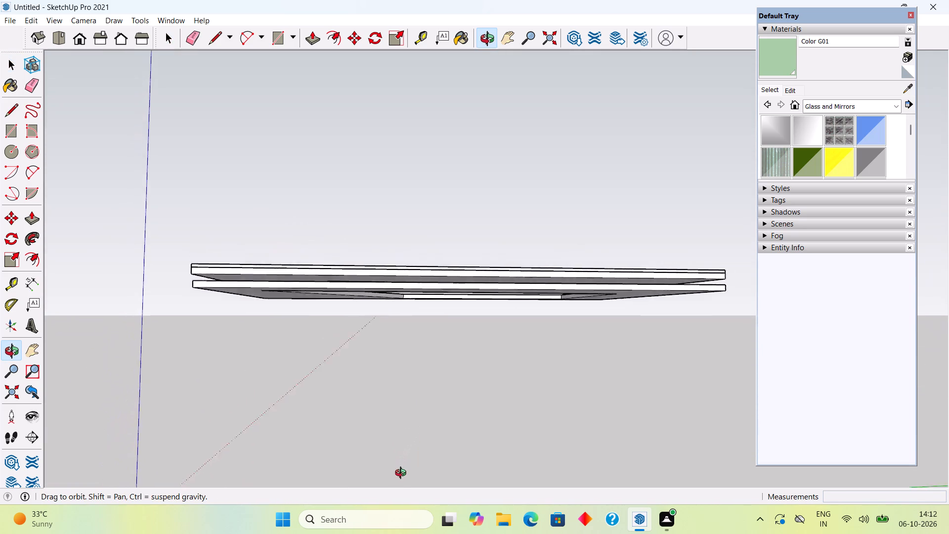
{"action": "middle_click_drag", "start_coordinate": [403, 474], "coordinate": [576, 353]}
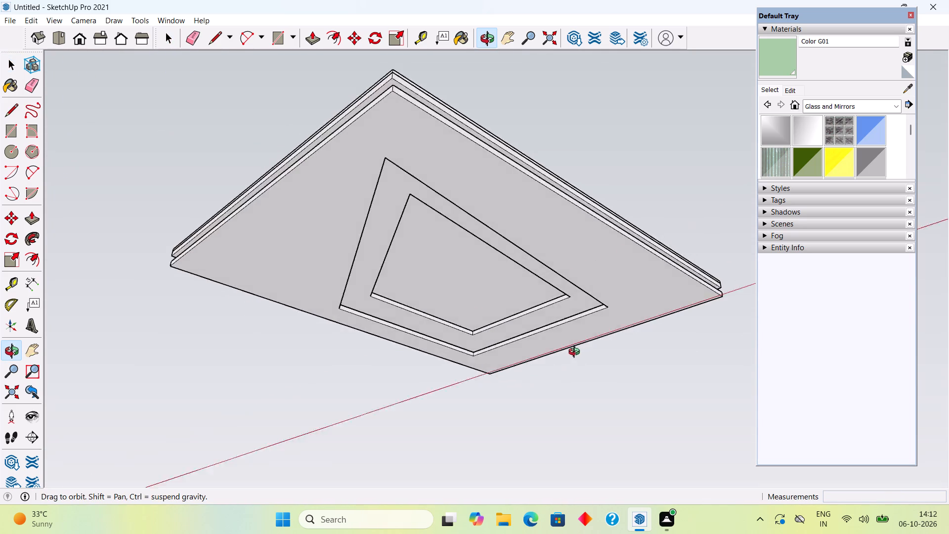
{"action": "middle_click_drag", "start_coordinate": [576, 353], "coordinate": [532, 303]}
Paint the cover's underside seen through the smaller opening with Color G01.
{"action": "left_click", "coordinate": [472, 302]}
{"action": "left_click", "coordinate": [472, 302]}
{"action": "left_click", "coordinate": [472, 302]}
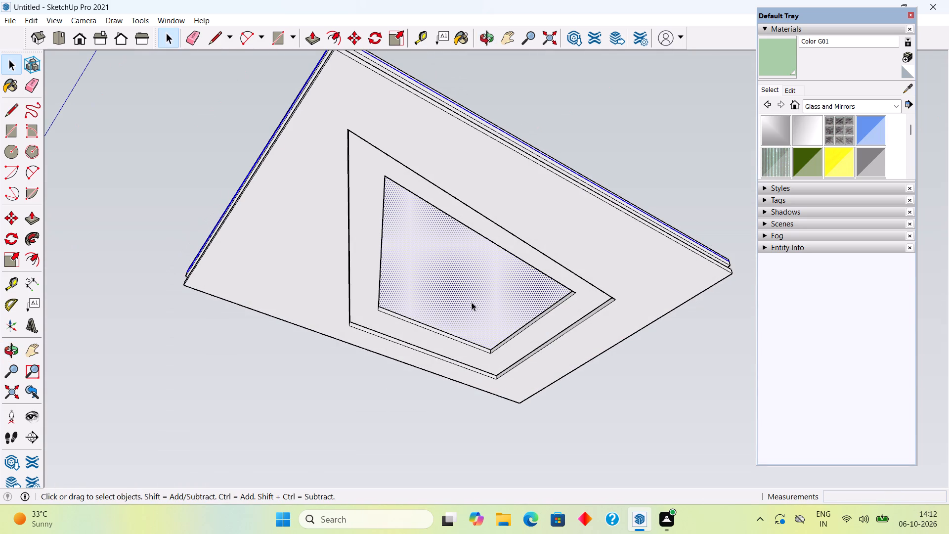
{"action": "left_click", "coordinate": [784, 49]}
{"action": "left_click", "coordinate": [477, 276]}
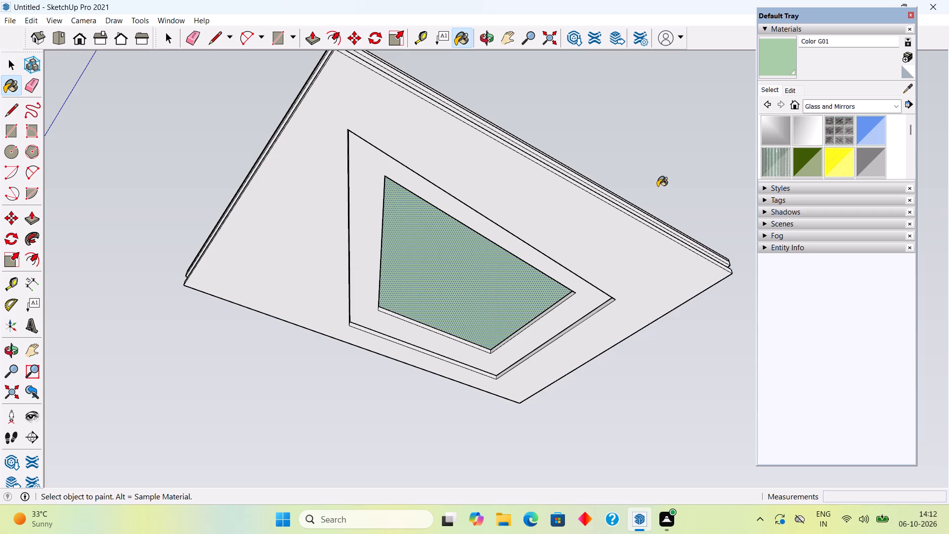
{"action": "key", "text": "space"}
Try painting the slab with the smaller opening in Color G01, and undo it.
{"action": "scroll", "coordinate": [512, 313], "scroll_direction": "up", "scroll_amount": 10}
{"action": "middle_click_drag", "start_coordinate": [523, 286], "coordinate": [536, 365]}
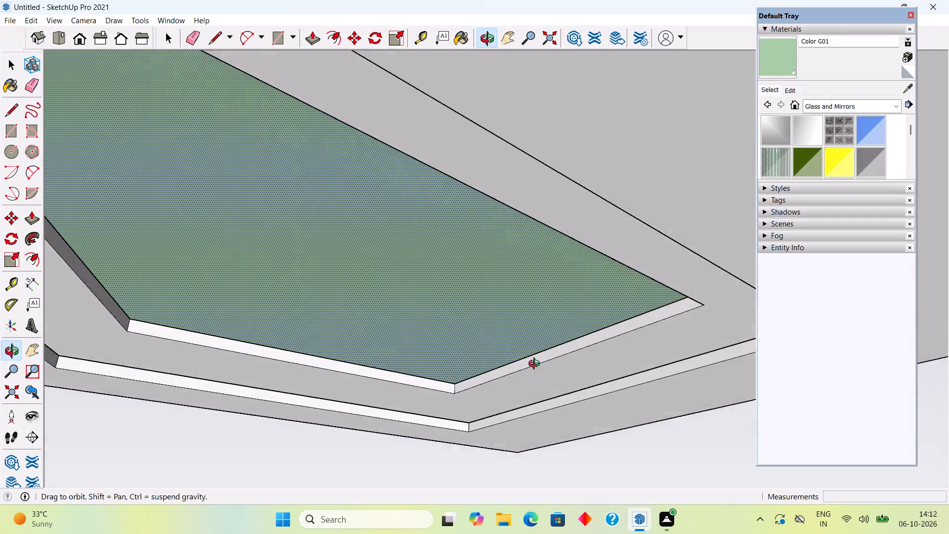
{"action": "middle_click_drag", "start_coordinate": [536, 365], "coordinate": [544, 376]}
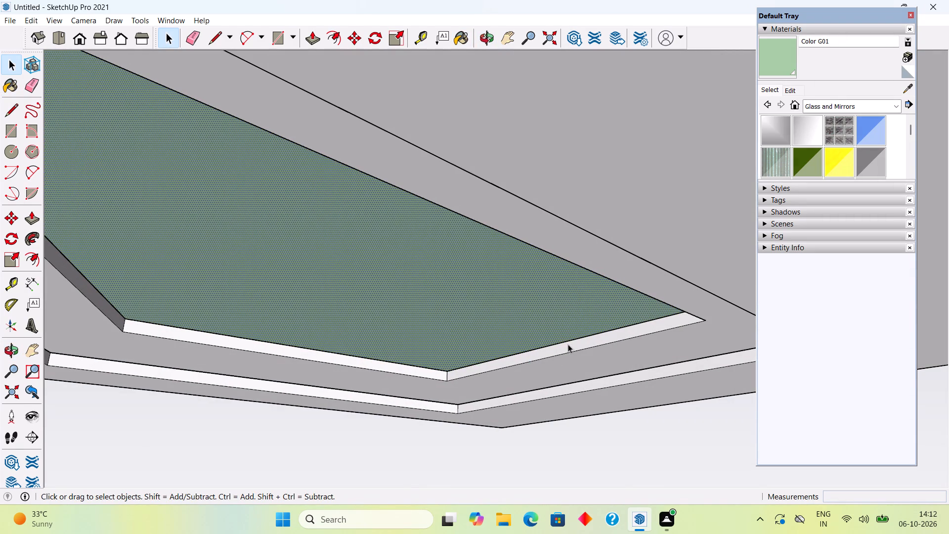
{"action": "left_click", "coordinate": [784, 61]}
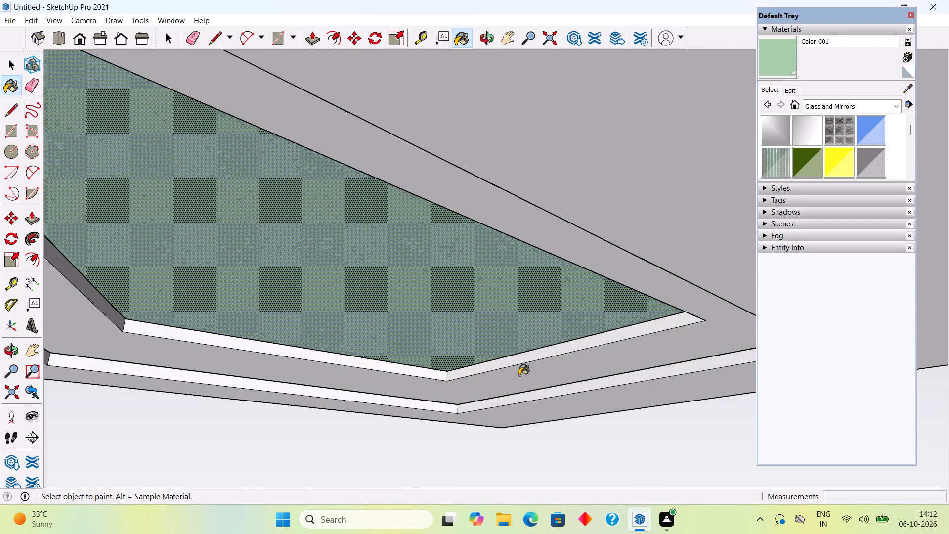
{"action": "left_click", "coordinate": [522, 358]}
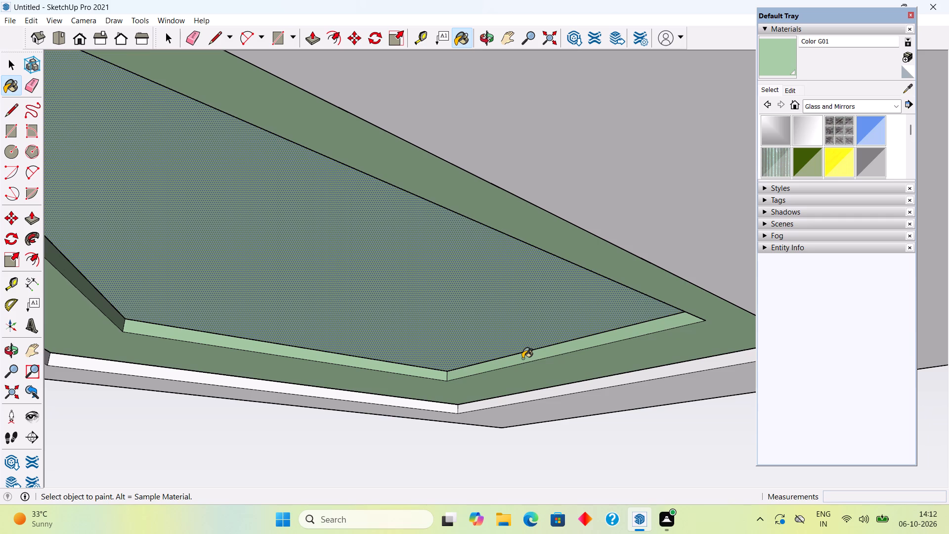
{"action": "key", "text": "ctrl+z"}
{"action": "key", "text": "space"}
Open the slab with the smaller opening for editing.
{"action": "triple_click", "coordinate": [523, 363]}
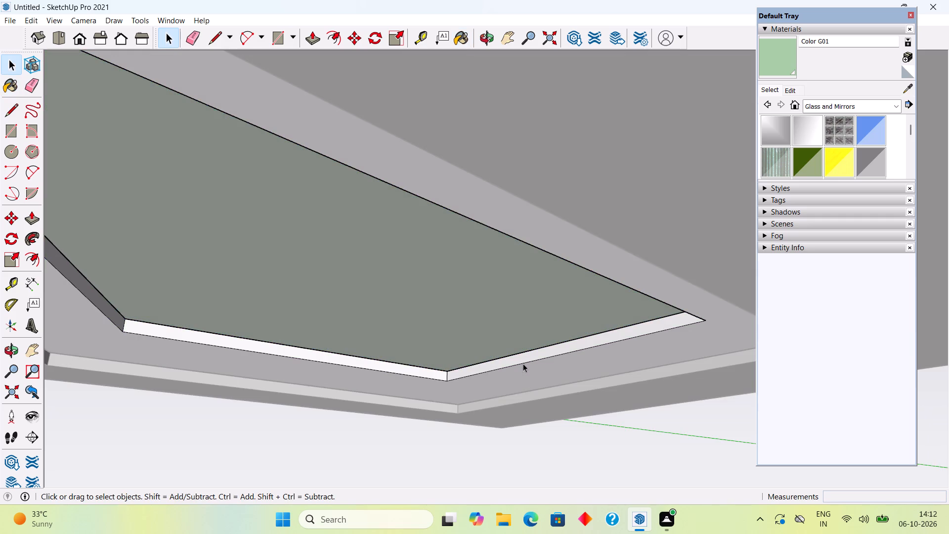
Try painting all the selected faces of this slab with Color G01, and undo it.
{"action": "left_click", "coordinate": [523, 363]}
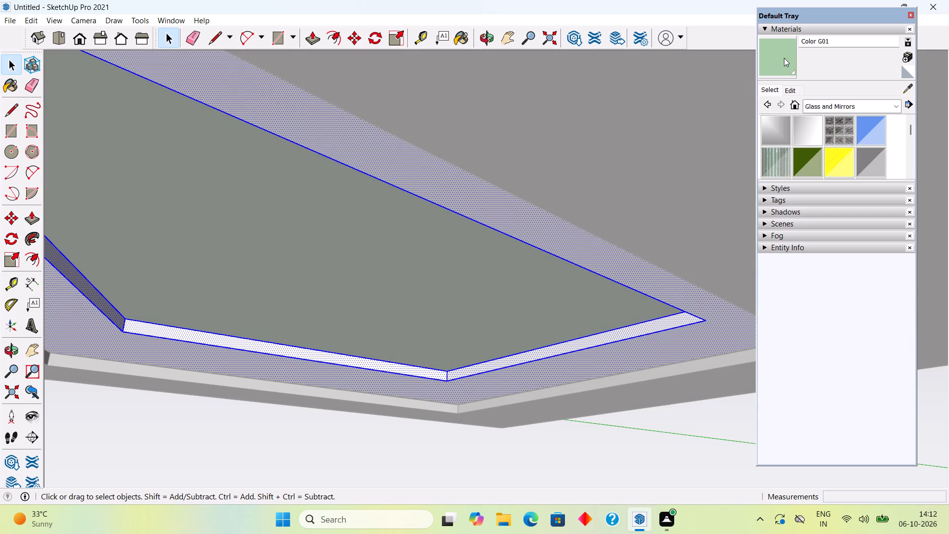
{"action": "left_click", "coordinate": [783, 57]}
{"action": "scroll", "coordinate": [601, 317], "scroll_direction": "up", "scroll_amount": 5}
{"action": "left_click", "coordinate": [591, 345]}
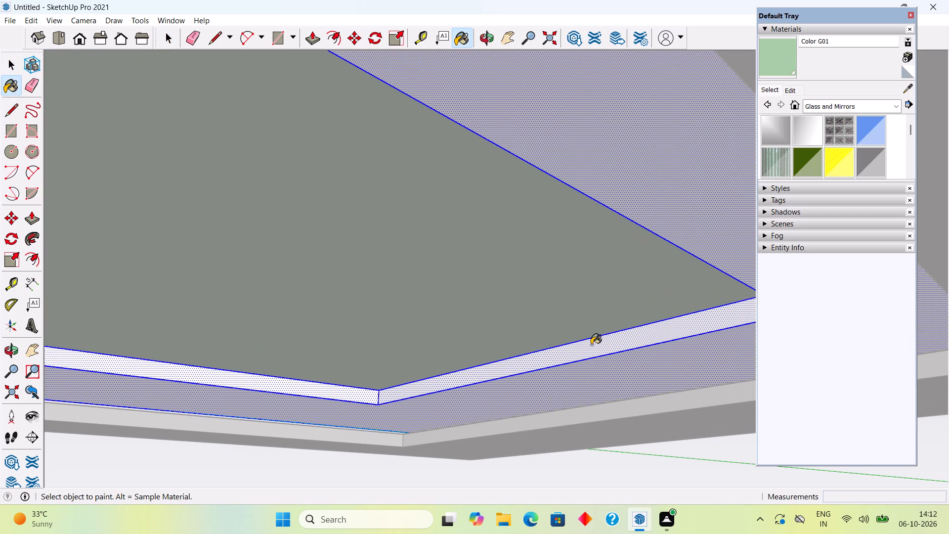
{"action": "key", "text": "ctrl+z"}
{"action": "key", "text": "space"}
Paint the four inner side faces of the smaller opening with Color G01, and close the slab's editing.
{"action": "left_click", "coordinate": [591, 345]}
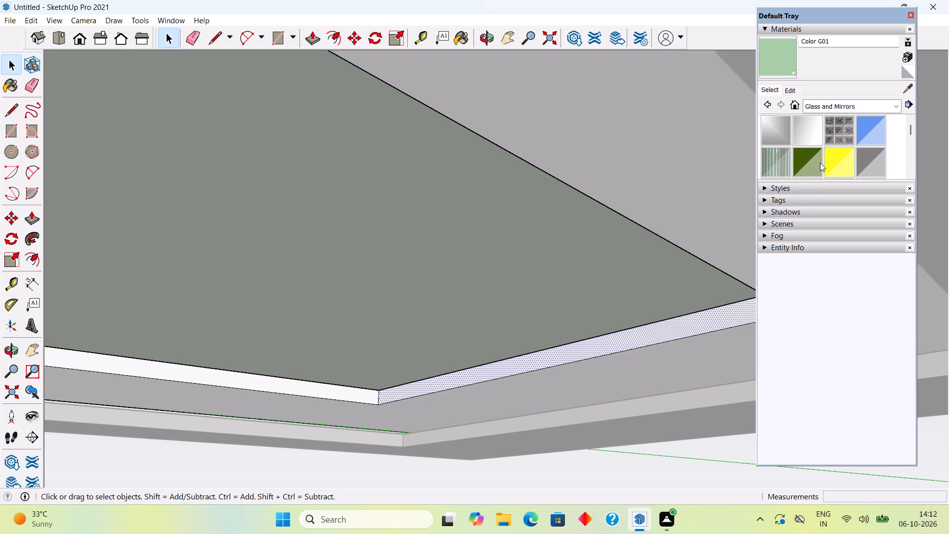
{"action": "left_click", "coordinate": [790, 53]}
{"action": "left_click", "coordinate": [593, 350]}
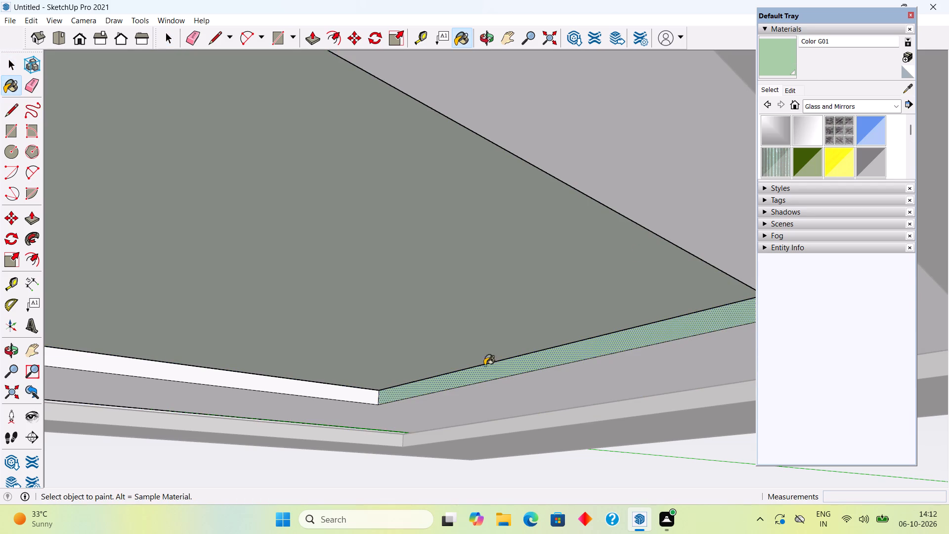
{"action": "left_click", "coordinate": [279, 384]}
{"action": "middle_click_drag", "start_coordinate": [307, 346], "coordinate": [556, 326]}
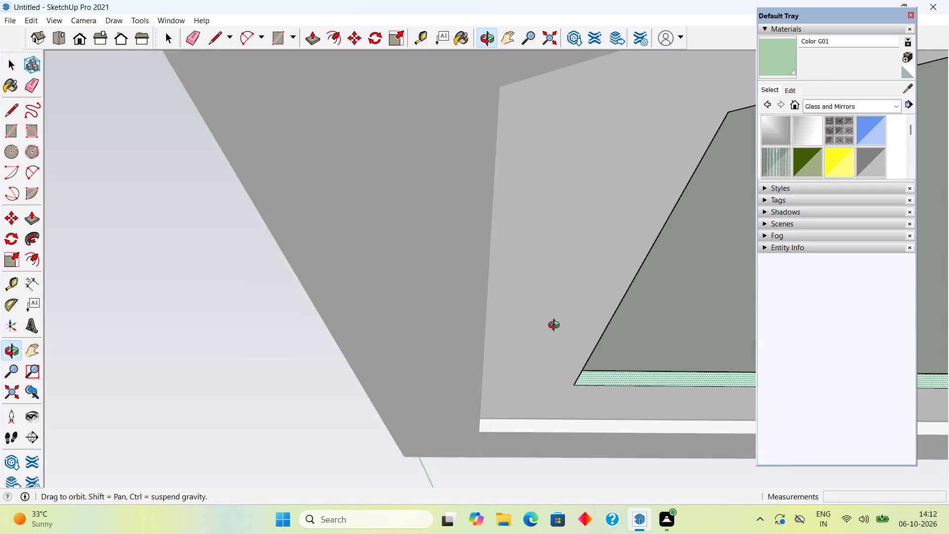
{"action": "middle_click_drag", "start_coordinate": [556, 326], "coordinate": [330, 323]}
{"action": "scroll", "coordinate": [326, 326], "scroll_direction": "down", "scroll_amount": 14}
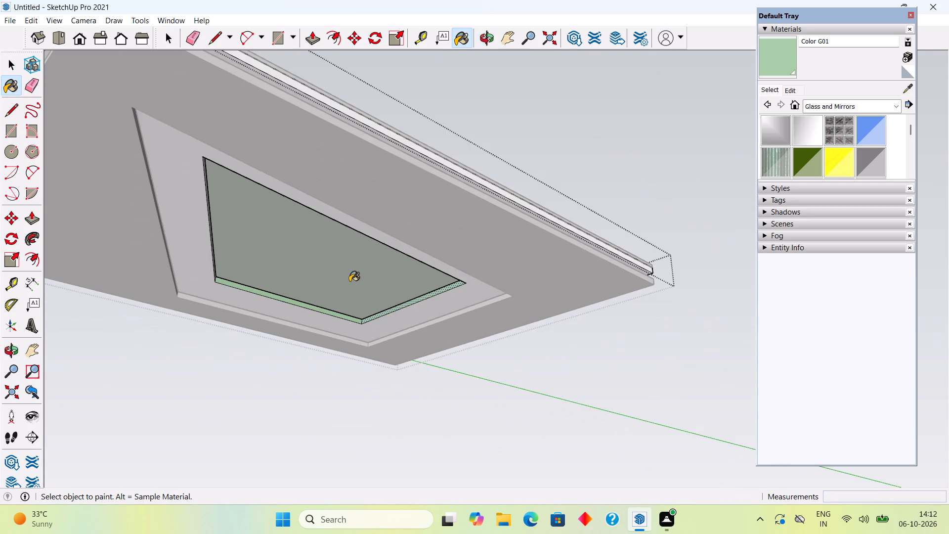
{"action": "middle_click_drag", "start_coordinate": [231, 225], "coordinate": [59, 247]}
{"action": "scroll", "coordinate": [299, 306], "scroll_direction": "up", "scroll_amount": 10}
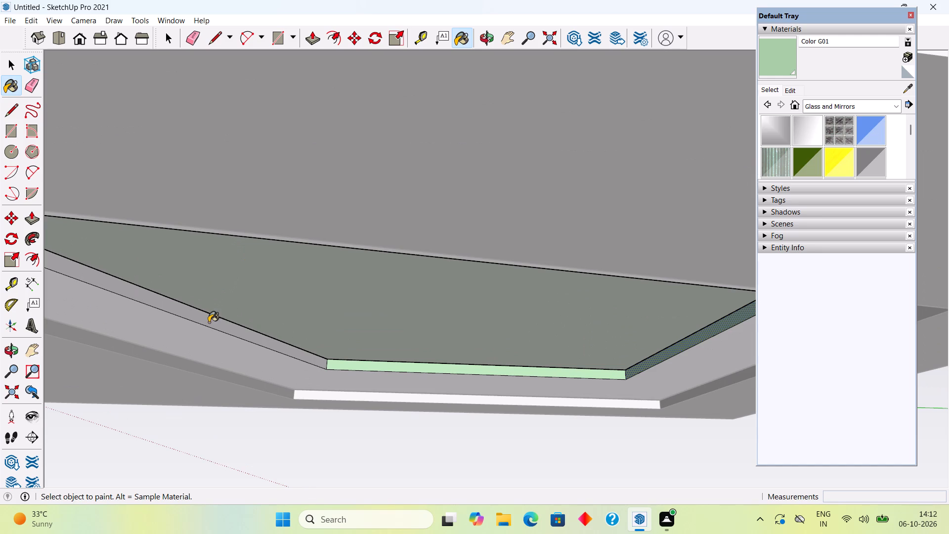
{"action": "left_click", "coordinate": [209, 322]}
{"action": "middle_click_drag", "start_coordinate": [330, 218], "coordinate": [853, 309]}
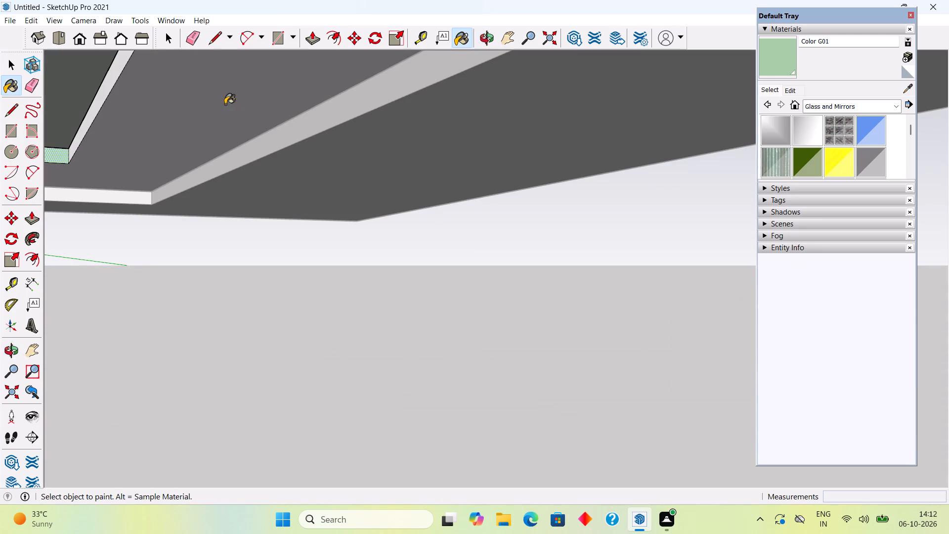
{"action": "left_click", "coordinate": [94, 113]}
{"action": "key", "text": "space"}
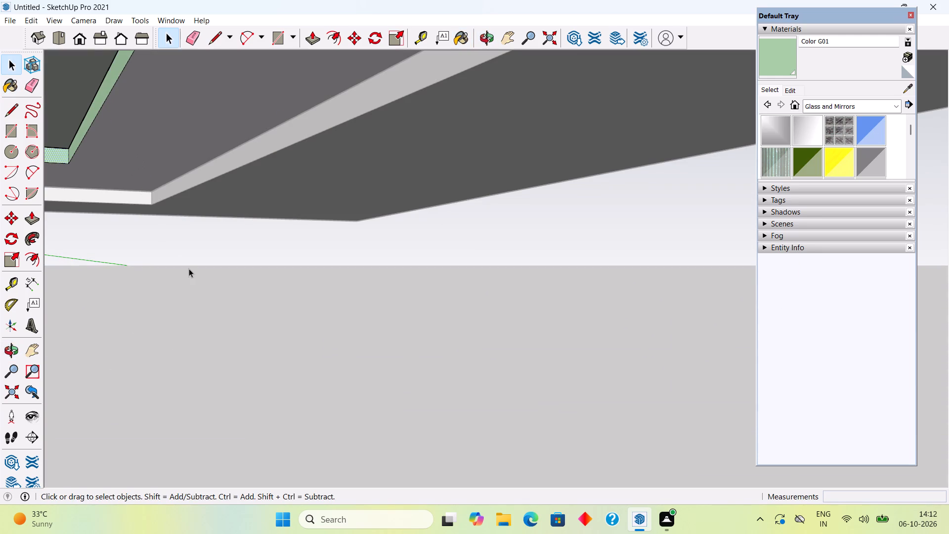
{"action": "scroll", "coordinate": [189, 268], "scroll_direction": "down", "scroll_amount": 17}
{"action": "middle_click_drag", "start_coordinate": [338, 282], "coordinate": [47, 235]}
{"action": "left_click", "coordinate": [256, 153]}
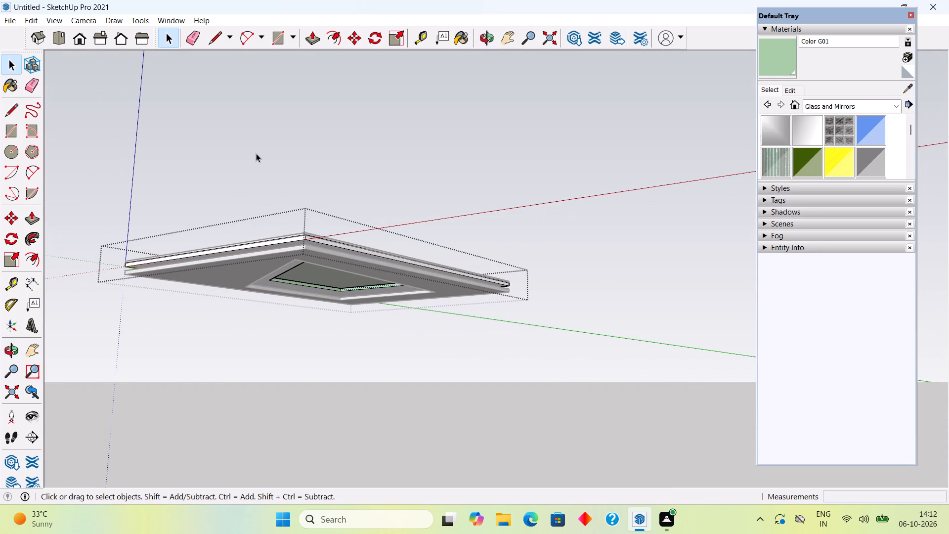
Examine the ceiling's underside and the painted smaller opening from several angles.
{"action": "middle_click_drag", "start_coordinate": [580, 409], "coordinate": [402, 363]}
{"action": "scroll", "coordinate": [431, 292], "scroll_direction": "up", "scroll_amount": 6}
{"action": "scroll", "coordinate": [457, 341], "scroll_direction": "up", "scroll_amount": 4}
{"action": "middle_click_drag", "start_coordinate": [475, 308], "coordinate": [476, 301]}
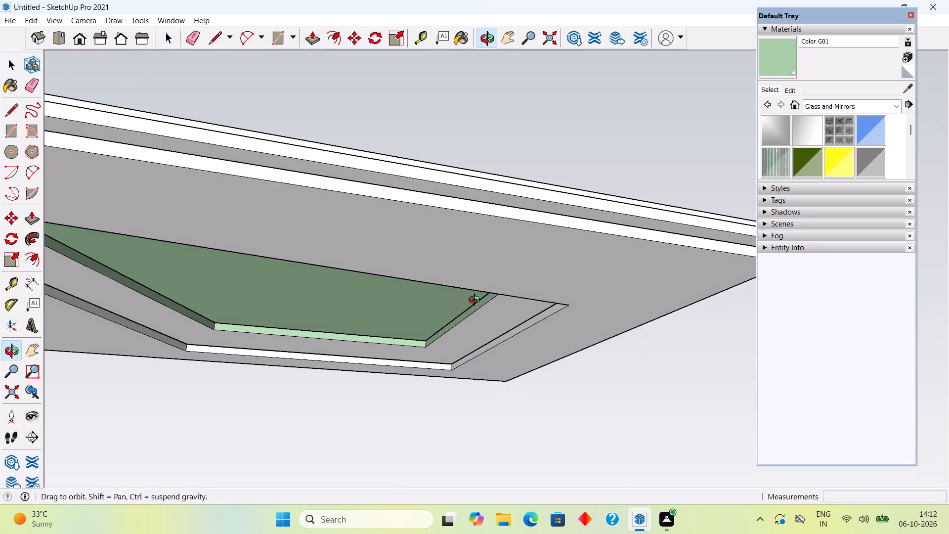
{"action": "middle_click_drag", "start_coordinate": [476, 301], "coordinate": [606, 278]}
{"action": "scroll", "coordinate": [606, 278], "scroll_direction": "down", "scroll_amount": 7}
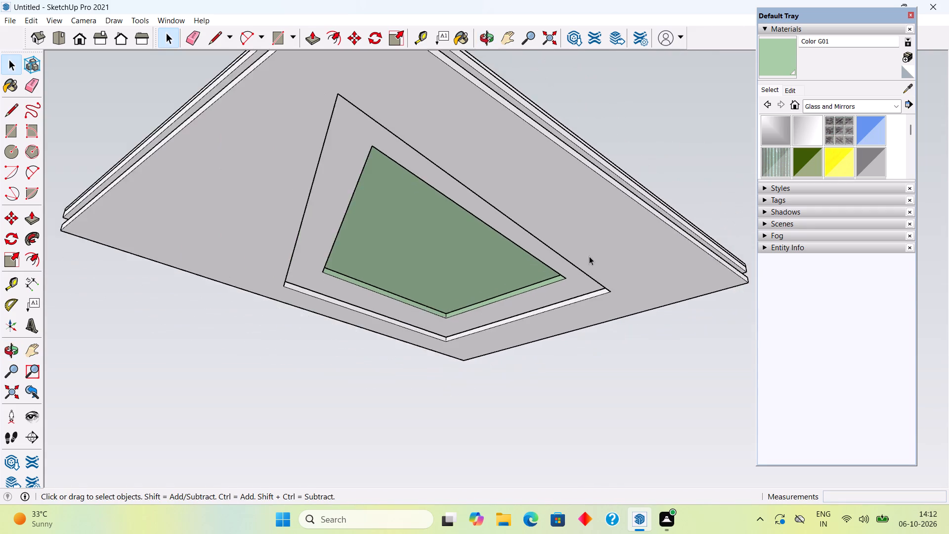
{"action": "scroll", "coordinate": [622, 189], "scroll_direction": "down", "scroll_amount": 1}
{"action": "middle_click_drag", "start_coordinate": [622, 189], "coordinate": [553, 140]}
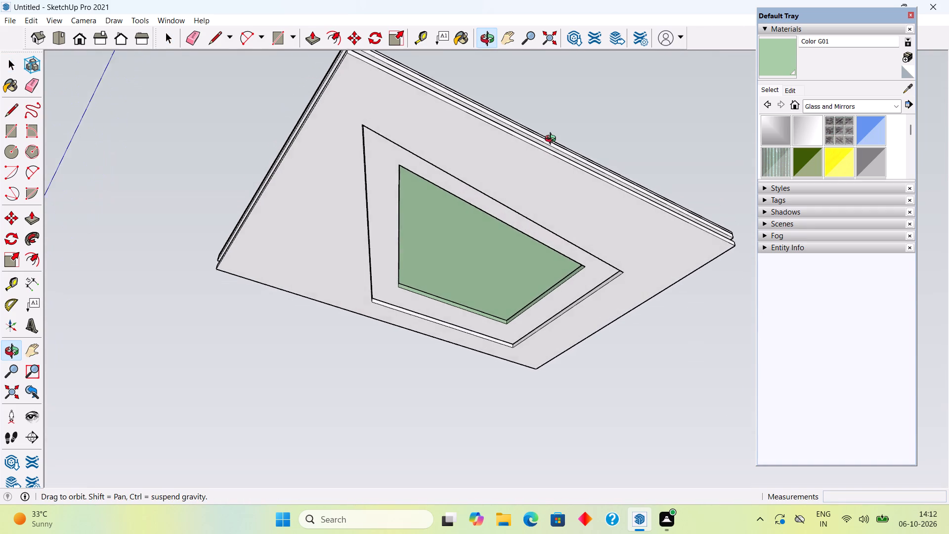
{"action": "middle_click_drag", "start_coordinate": [553, 140], "coordinate": [554, 139]}
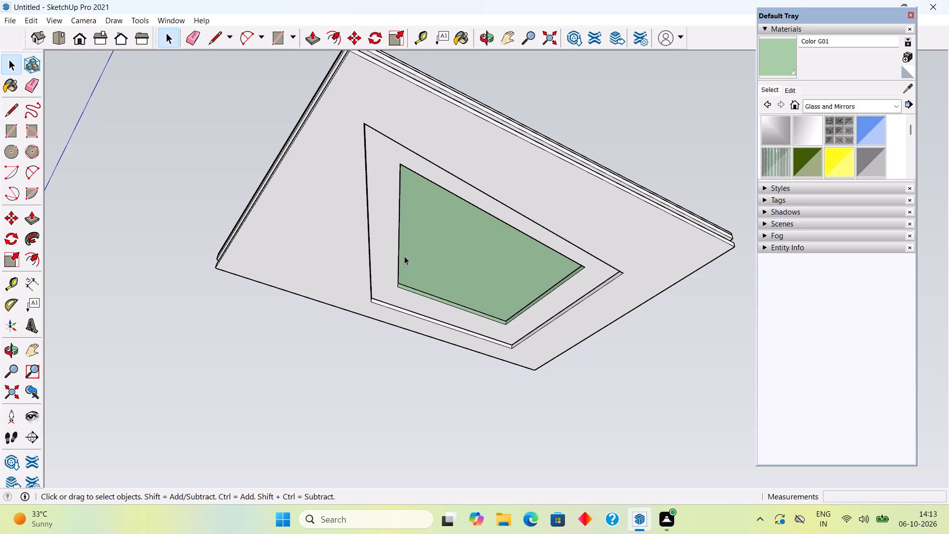
Draw a circle of about 6 11/16" radius near the middle of the green underside inside the smaller opening.
{"action": "scroll", "coordinate": [391, 297], "scroll_direction": "up", "scroll_amount": 4}
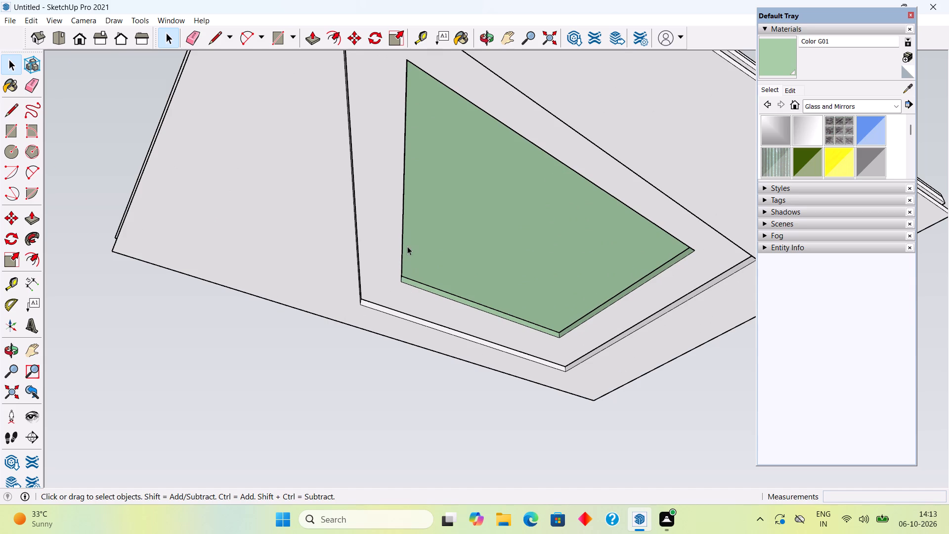
{"action": "scroll", "coordinate": [412, 222], "scroll_direction": "up", "scroll_amount": 4}
{"action": "middle_click_drag", "start_coordinate": [429, 218], "coordinate": [388, 204]}
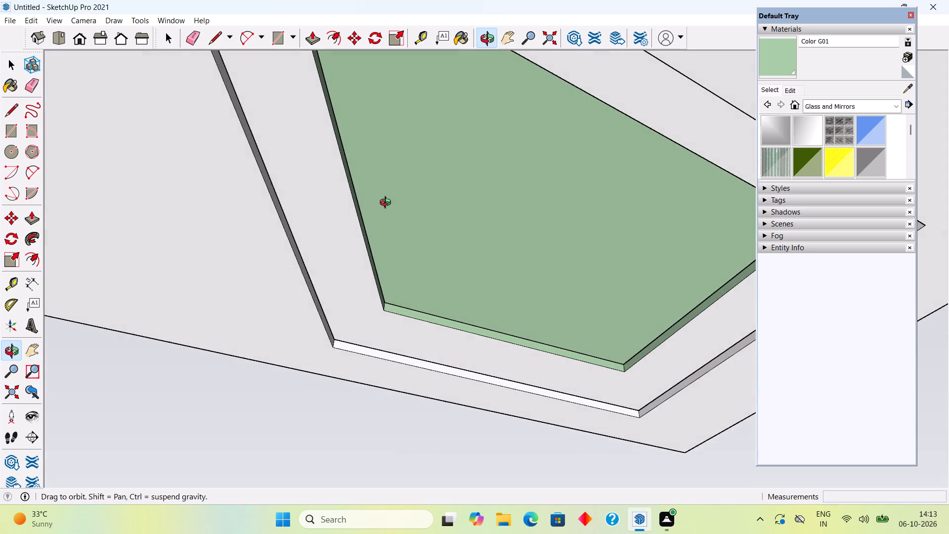
{"action": "middle_click_drag", "start_coordinate": [388, 204], "coordinate": [399, 237]}
{"action": "scroll", "coordinate": [564, 261], "scroll_direction": "up", "scroll_amount": 4}
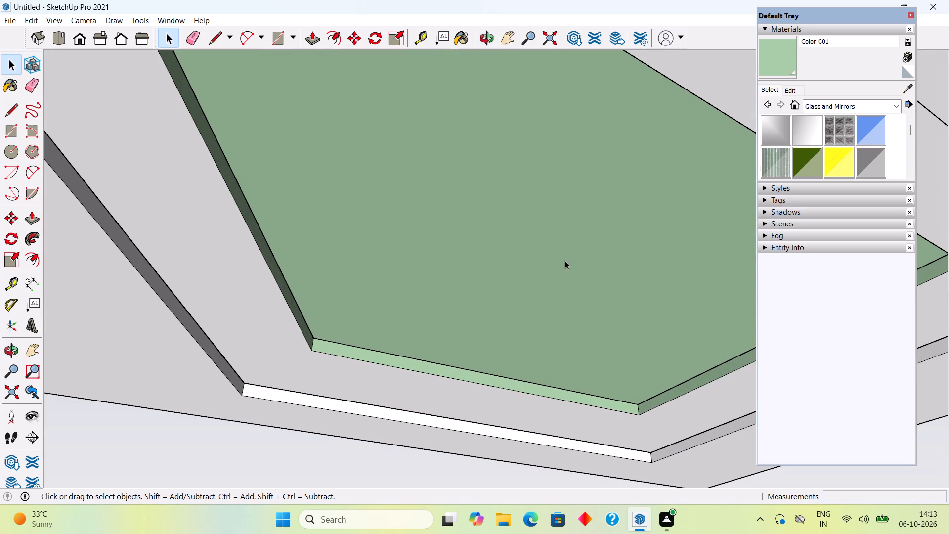
{"action": "key", "text": "c"}
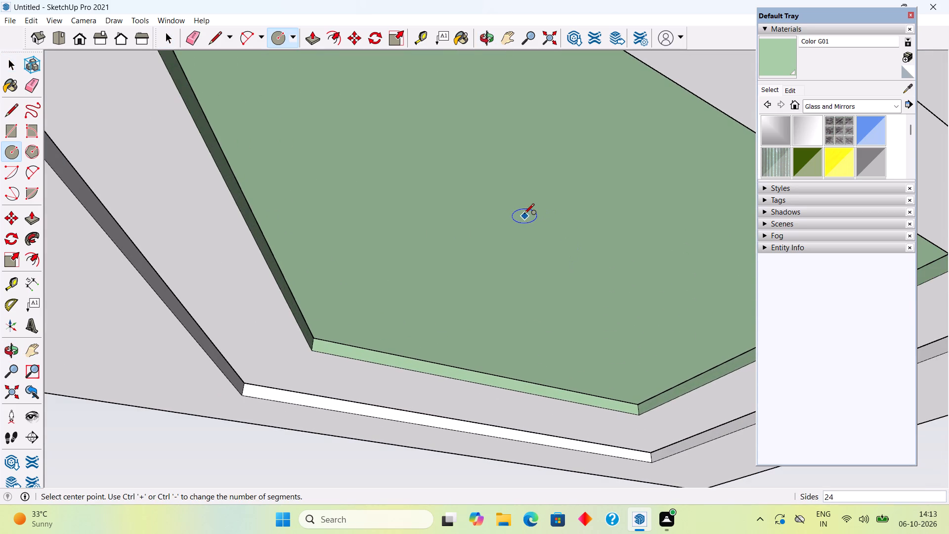
{"action": "scroll", "coordinate": [547, 223], "scroll_direction": "down", "scroll_amount": 12}
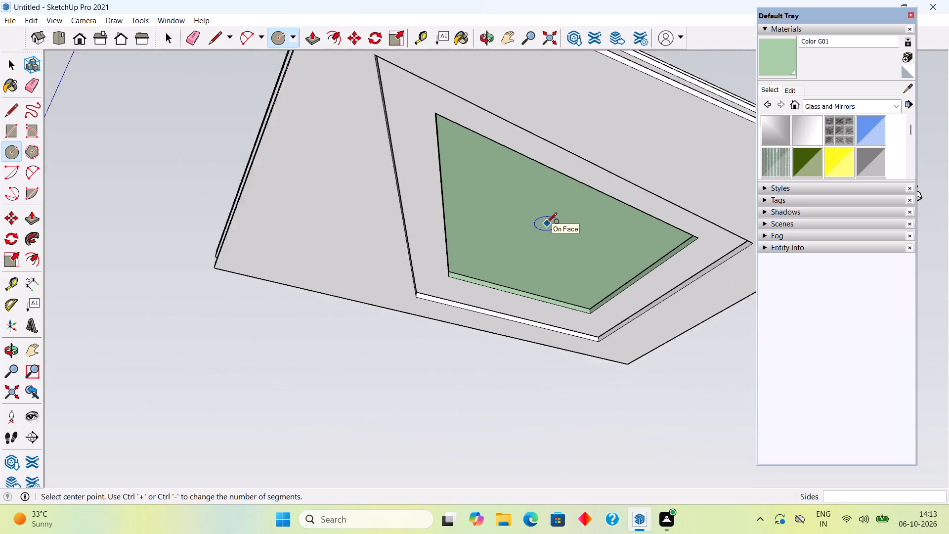
{"action": "scroll", "coordinate": [547, 223], "scroll_direction": "down", "scroll_amount": 15}
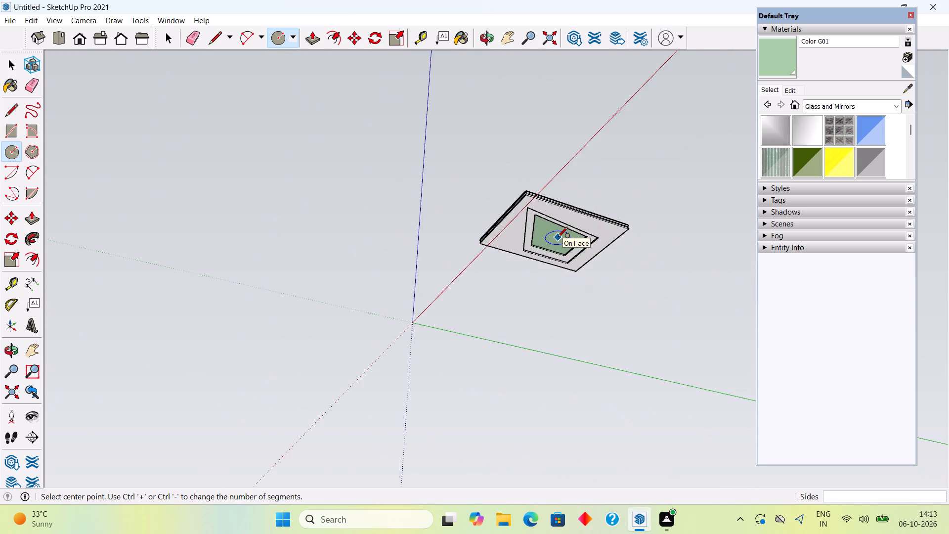
{"action": "scroll", "coordinate": [558, 238], "scroll_direction": "down", "scroll_amount": 10}
{"action": "scroll", "coordinate": [555, 242], "scroll_direction": "up", "scroll_amount": 10}
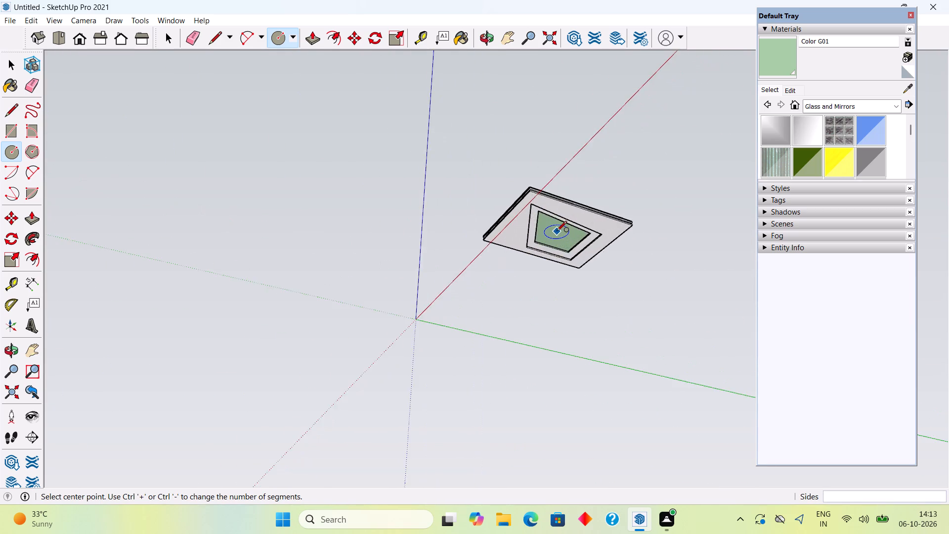
{"action": "scroll", "coordinate": [557, 232], "scroll_direction": "up", "scroll_amount": 18}
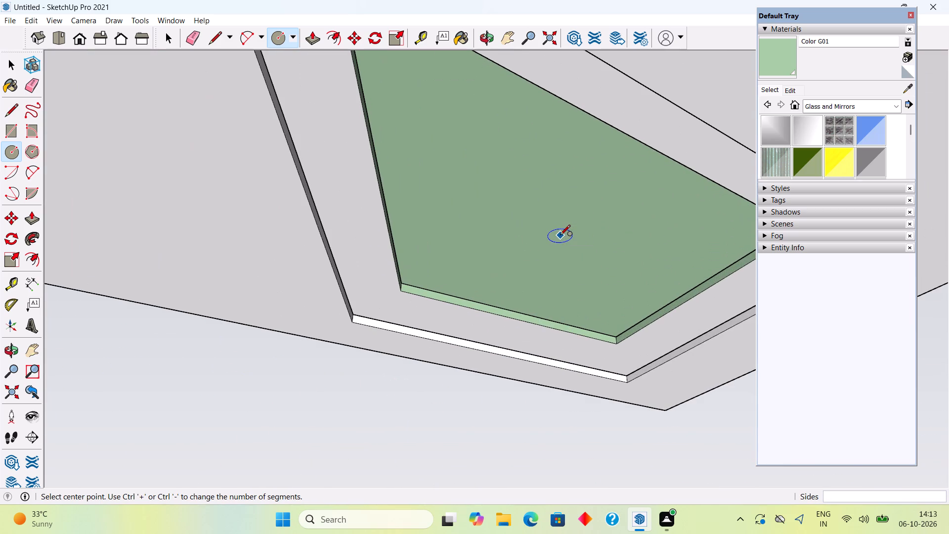
{"action": "left_click", "coordinate": [561, 231]}
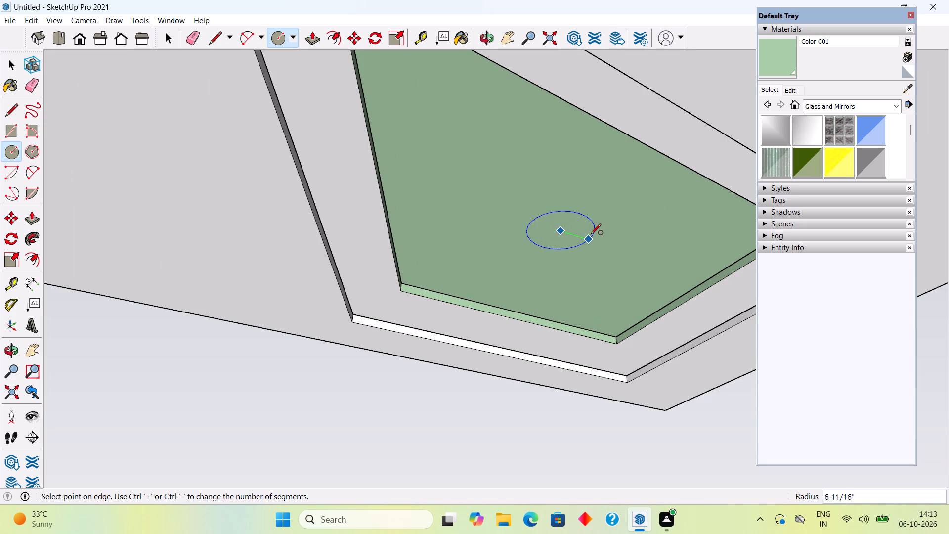
{"action": "left_click", "coordinate": [591, 235]}
{"action": "key", "text": "space"}
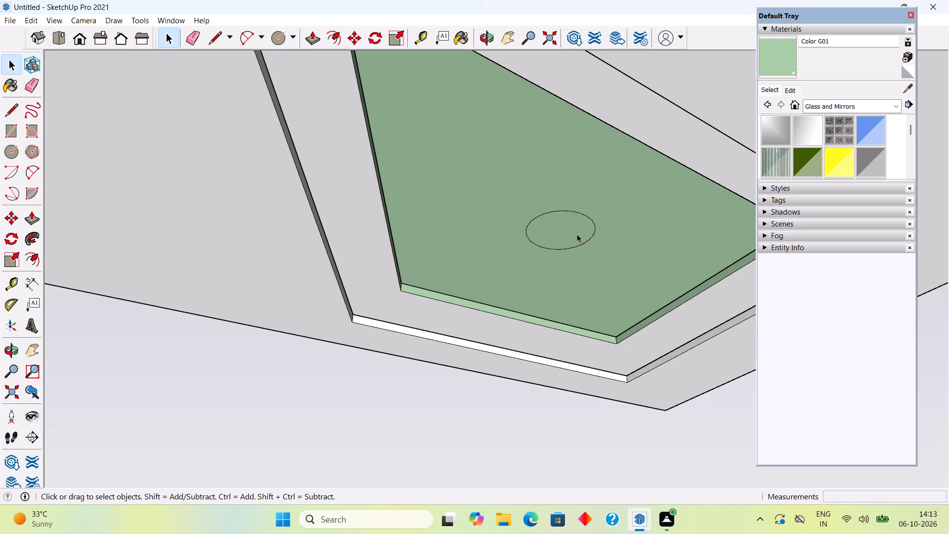
Paint the circle on the green underside with the black Color M09.
{"action": "double_click", "coordinate": [576, 233]}
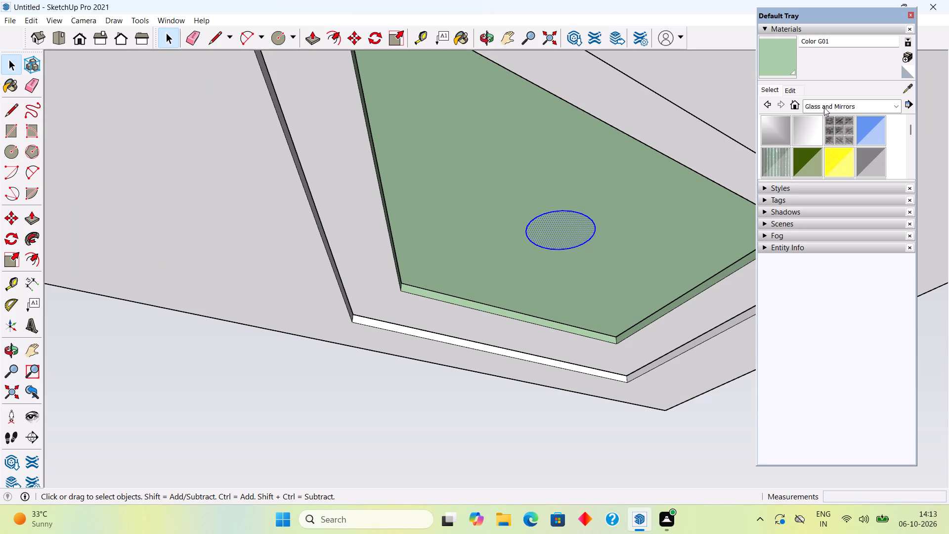
{"action": "left_click", "coordinate": [824, 103]}
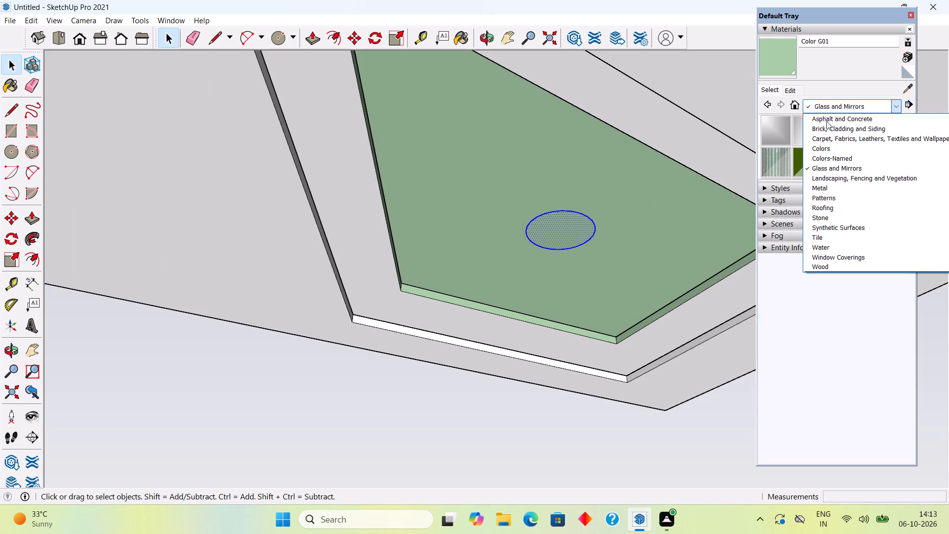
{"action": "left_click", "coordinate": [826, 144]}
{"action": "scroll", "coordinate": [830, 150], "scroll_direction": "down", "scroll_amount": 18}
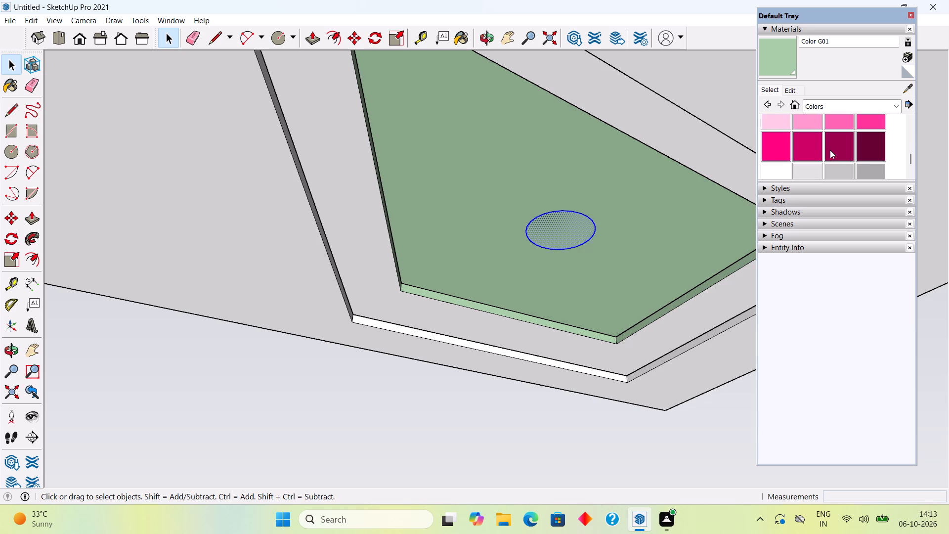
{"action": "scroll", "coordinate": [830, 150], "scroll_direction": "down", "scroll_amount": 3}
{"action": "left_click", "coordinate": [793, 126]}
{"action": "left_click", "coordinate": [584, 226]}
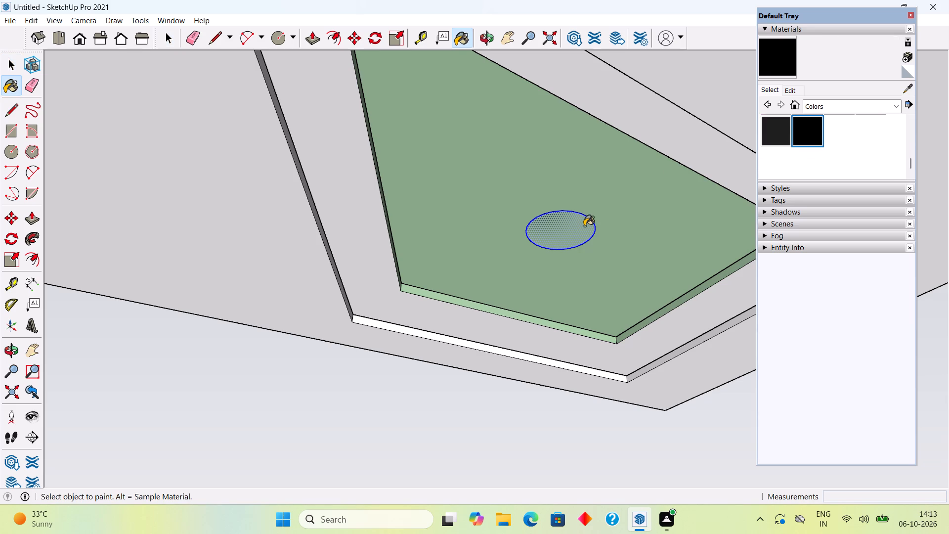
{"action": "key", "text": "space"}
Push/Pull the black circle 1" downward from the green underside.
{"action": "scroll", "coordinate": [584, 226], "scroll_direction": "down", "scroll_amount": 9}
{"action": "left_click", "coordinate": [579, 224]}
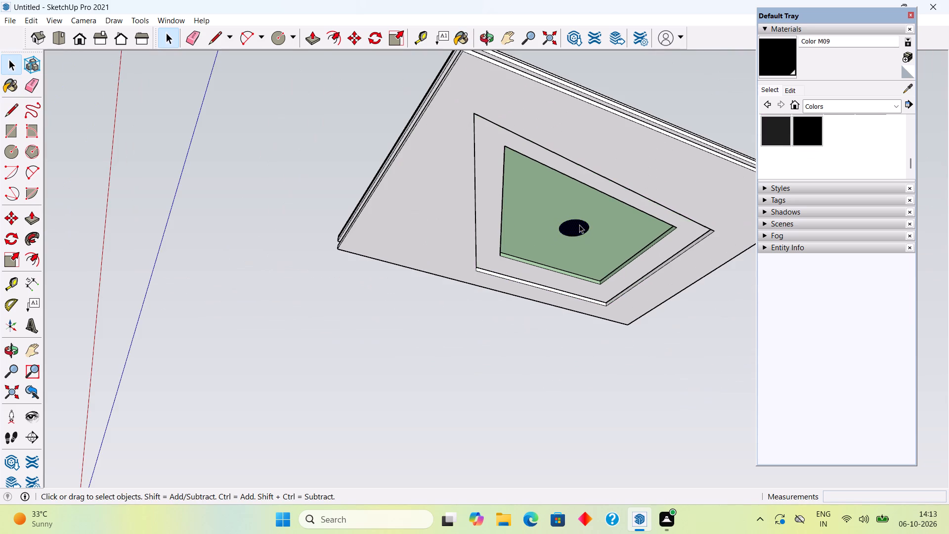
{"action": "key", "text": "p"}
{"action": "left_click", "coordinate": [579, 224]}
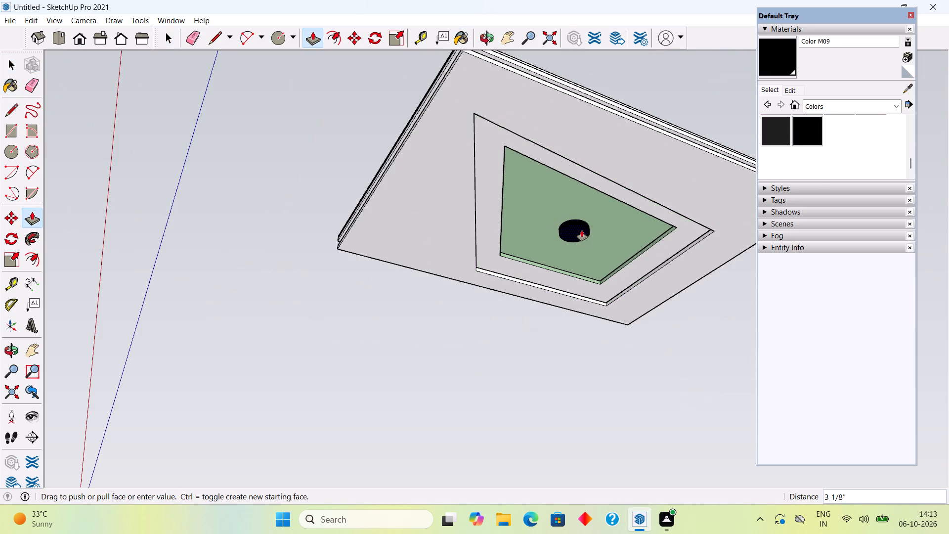
{"action": "type", "text": "1\""}
{"action": "key", "text": "Return"}
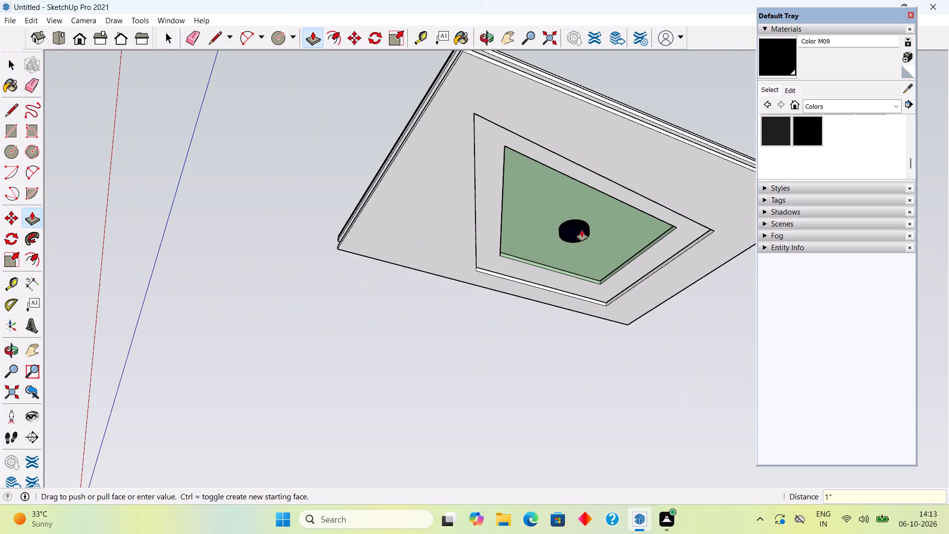
{"action": "key", "text": "space"}
{"action": "left_click", "coordinate": [656, 101]}
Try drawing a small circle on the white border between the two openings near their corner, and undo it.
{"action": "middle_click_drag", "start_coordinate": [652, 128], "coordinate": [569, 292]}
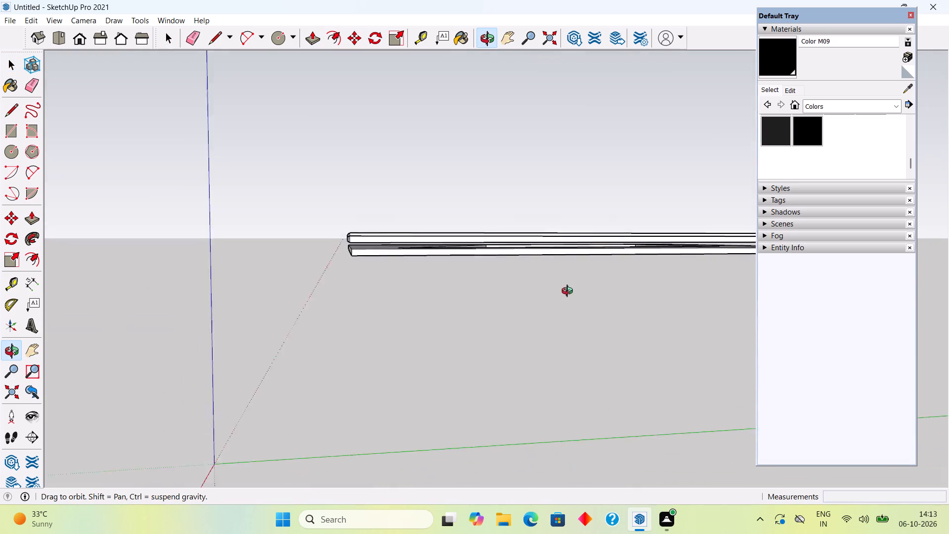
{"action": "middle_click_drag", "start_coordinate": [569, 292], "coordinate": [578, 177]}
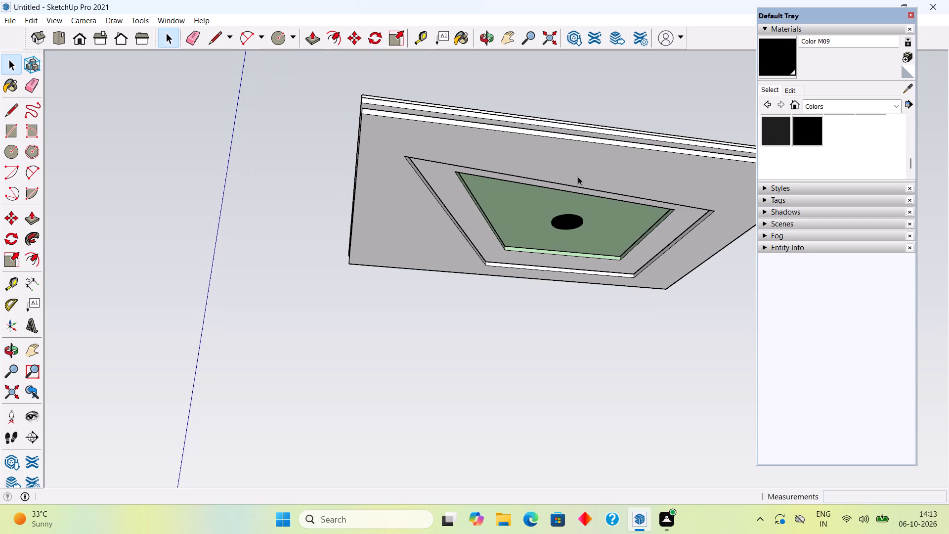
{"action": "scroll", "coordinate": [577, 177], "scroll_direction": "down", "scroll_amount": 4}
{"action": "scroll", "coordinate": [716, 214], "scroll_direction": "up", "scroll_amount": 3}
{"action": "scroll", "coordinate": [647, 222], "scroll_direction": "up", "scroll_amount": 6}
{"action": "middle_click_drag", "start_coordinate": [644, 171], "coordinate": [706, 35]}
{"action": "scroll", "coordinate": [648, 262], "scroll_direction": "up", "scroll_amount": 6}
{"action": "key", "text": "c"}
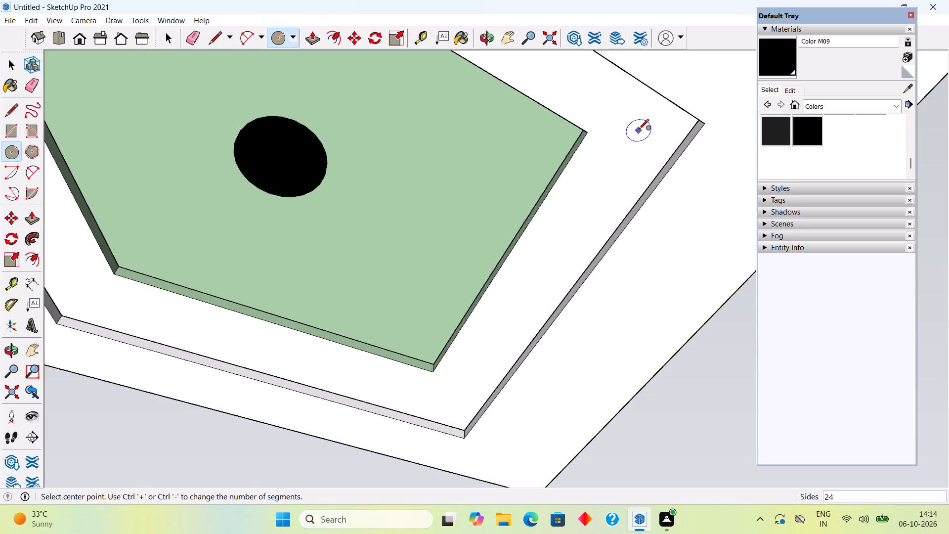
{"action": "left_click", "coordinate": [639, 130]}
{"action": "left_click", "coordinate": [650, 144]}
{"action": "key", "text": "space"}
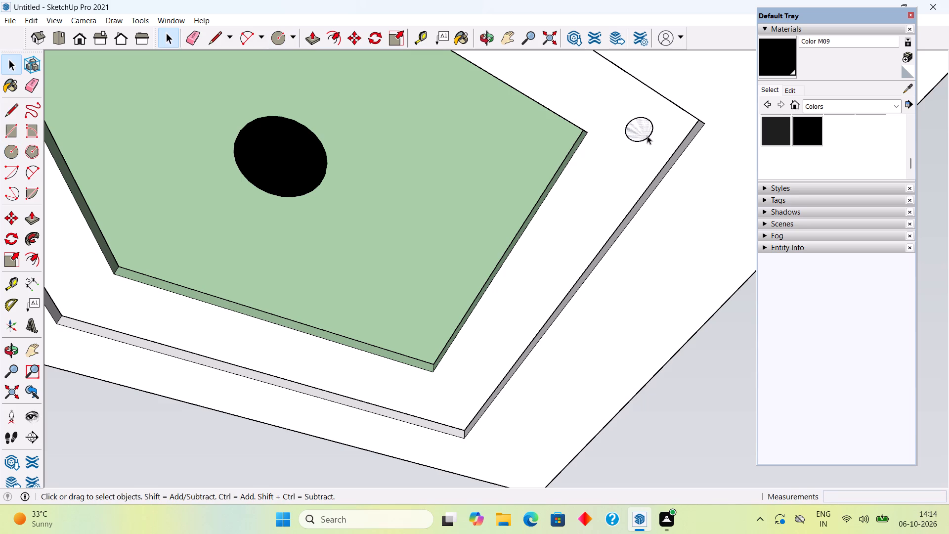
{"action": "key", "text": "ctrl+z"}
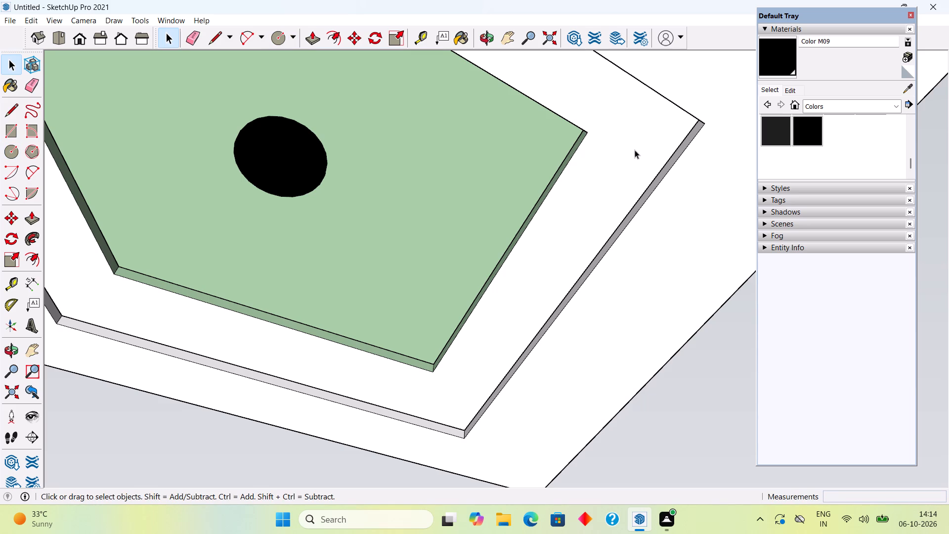
Draw a circle of about 2" radius on the white border between the two openings, near their corner.
{"action": "triple_click", "coordinate": [631, 153]}
{"action": "left_click", "coordinate": [631, 153]}
{"action": "scroll", "coordinate": [657, 122], "scroll_direction": "up", "scroll_amount": 4}
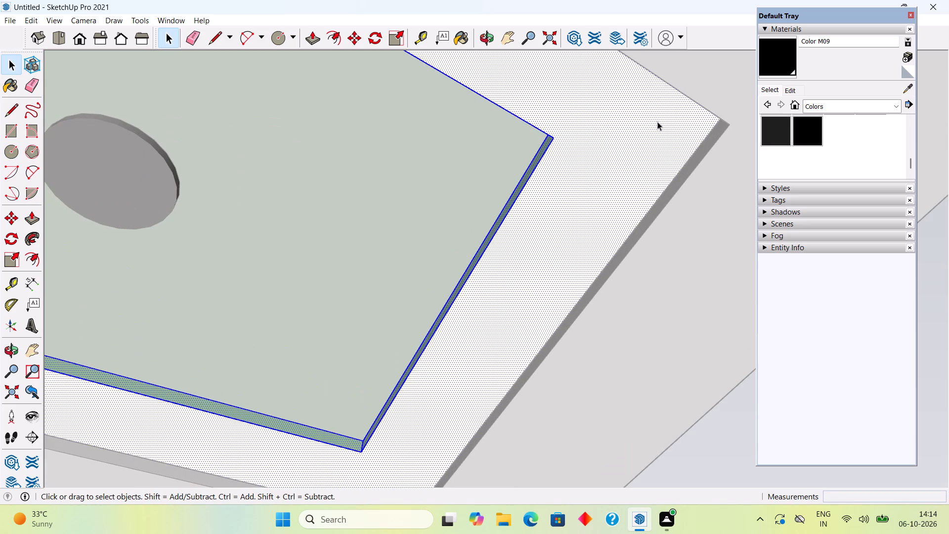
{"action": "key", "text": "c"}
{"action": "left_click", "coordinate": [633, 134]}
{"action": "triple_click", "coordinate": [648, 152]}
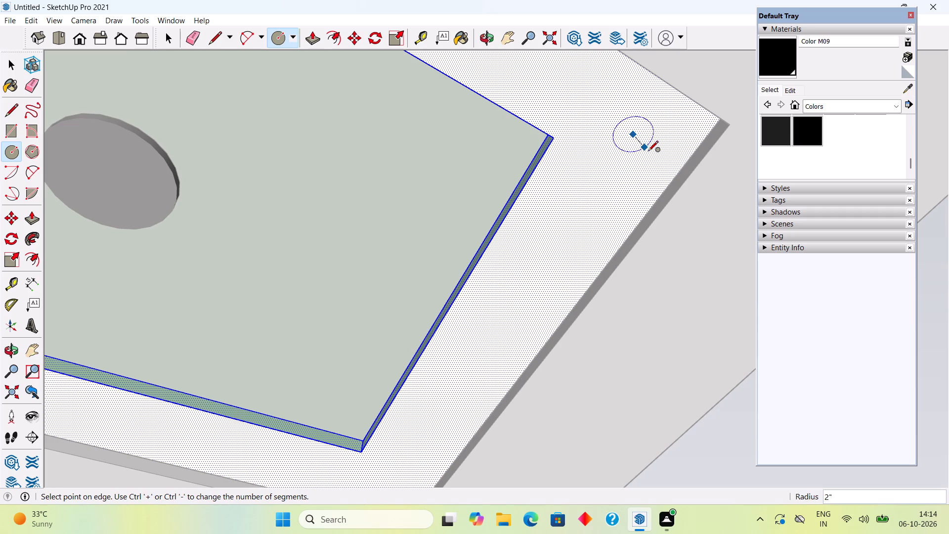
{"action": "key", "text": "space"}
Offset the small circle on the white border inward by about 5/8" to form a ring.
{"action": "key", "text": "f"}
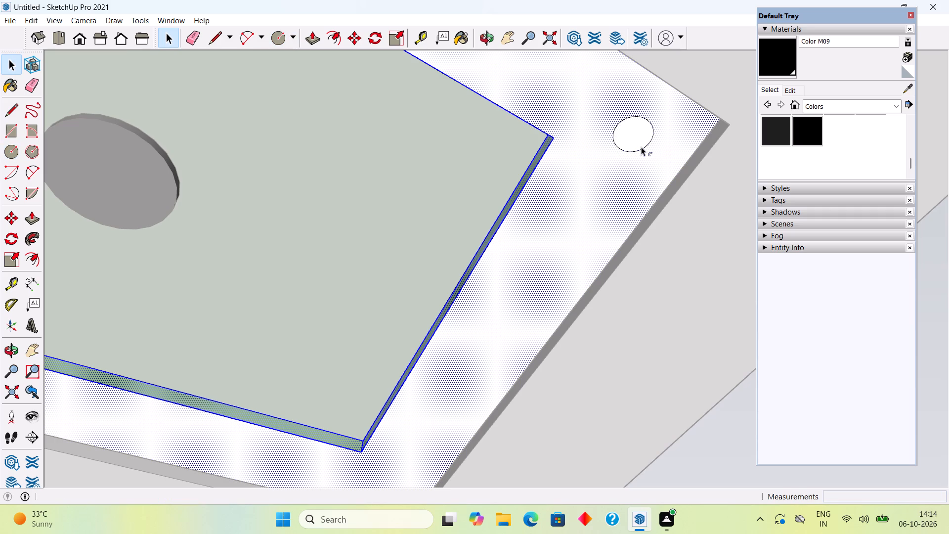
{"action": "left_click", "coordinate": [638, 146]}
{"action": "scroll", "coordinate": [646, 140], "scroll_direction": "up", "scroll_amount": 3}
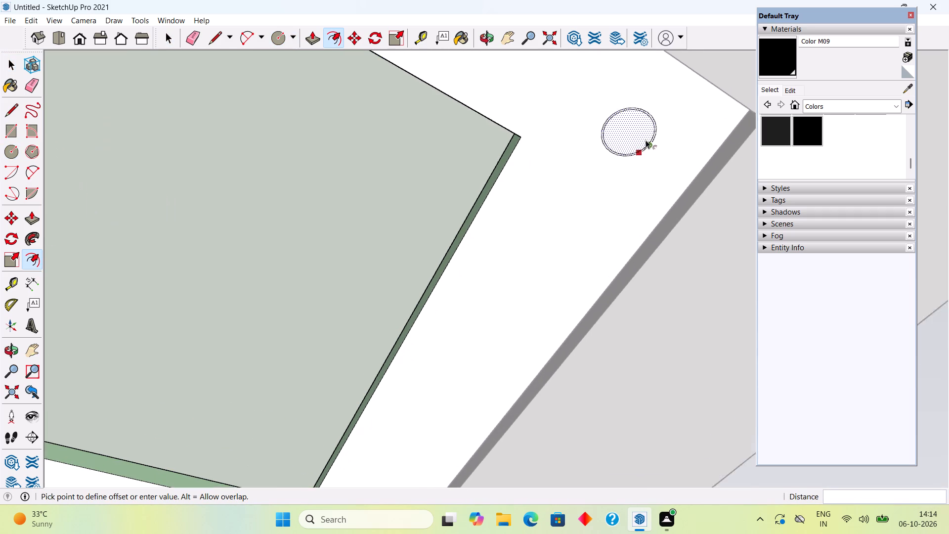
{"action": "scroll", "coordinate": [646, 140], "scroll_direction": "up", "scroll_amount": 4}
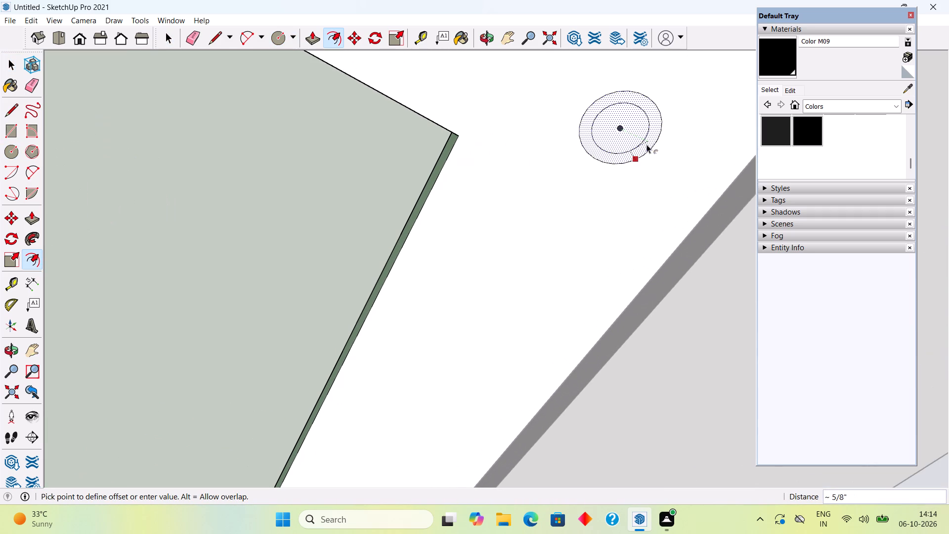
{"action": "left_click", "coordinate": [647, 144]}
{"action": "key", "text": "space"}
Push/Pull the small fitting's inner circle about 5/8" into the white border.
{"action": "left_click", "coordinate": [637, 138]}
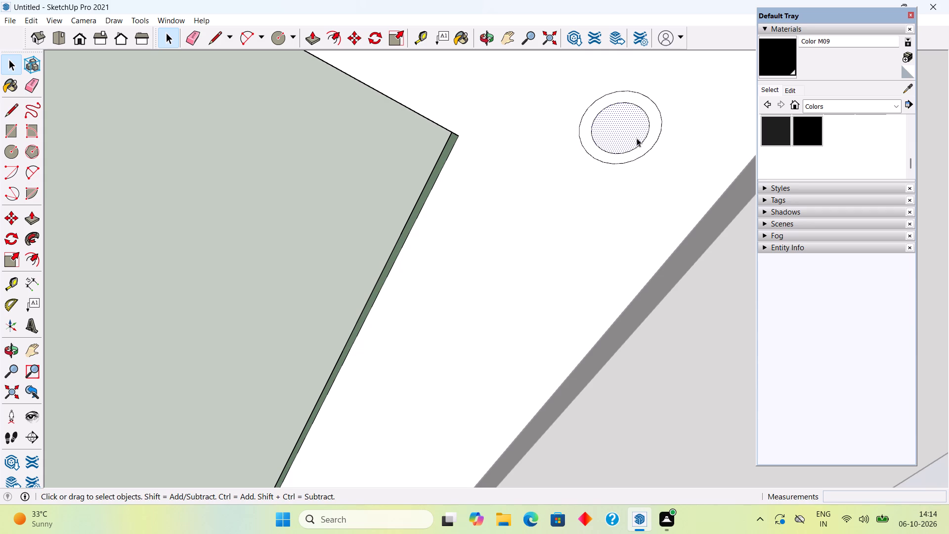
{"action": "key", "text": "p"}
{"action": "left_click", "coordinate": [637, 138]}
{"action": "left_click", "coordinate": [635, 131]}
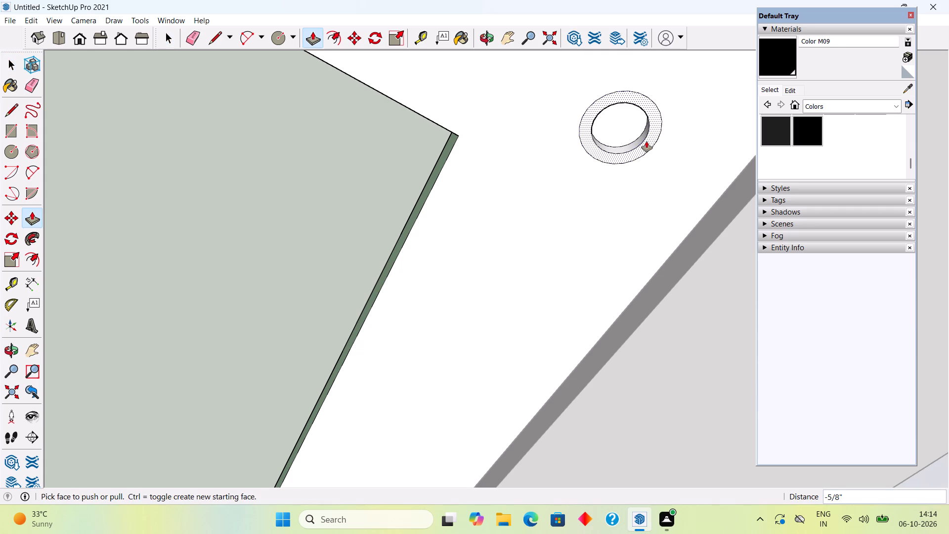
Push/Pull the ring around the recessed inner circle about 1/2" into the white border.
{"action": "left_click", "coordinate": [647, 141]}
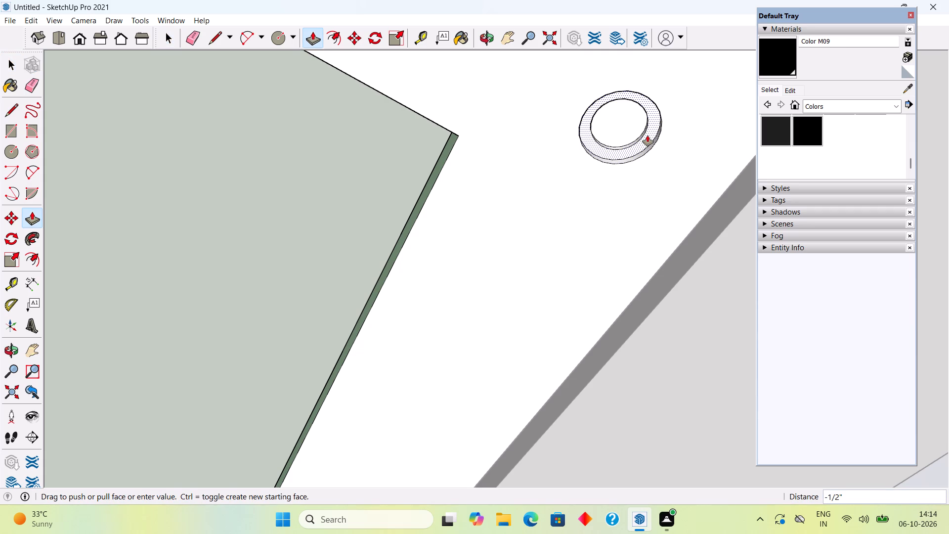
{"action": "left_click", "coordinate": [647, 135]}
{"action": "key", "text": "space"}
Paint the fitting's inner circle and its surrounding ring with the yellow Color E05.
{"action": "scroll", "coordinate": [824, 133], "scroll_direction": "up", "scroll_amount": 6}
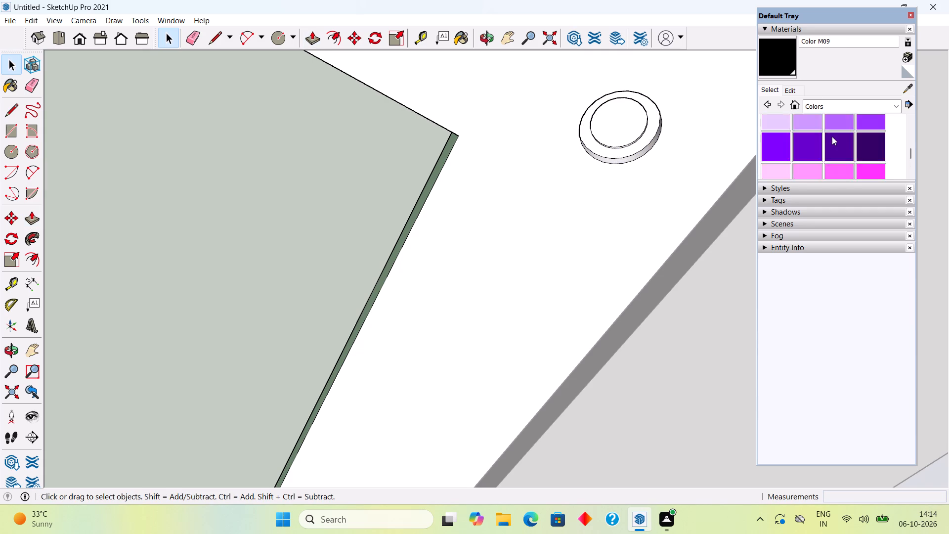
{"action": "scroll", "coordinate": [832, 136], "scroll_direction": "up", "scroll_amount": 7}
{"action": "scroll", "coordinate": [834, 136], "scroll_direction": "down", "scroll_amount": 4}
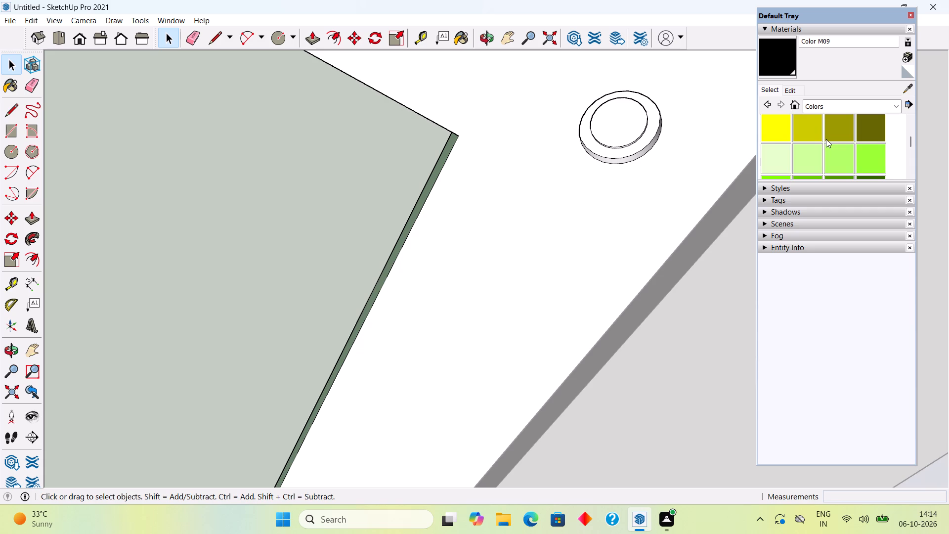
{"action": "left_click", "coordinate": [772, 131]}
{"action": "left_click", "coordinate": [626, 133]}
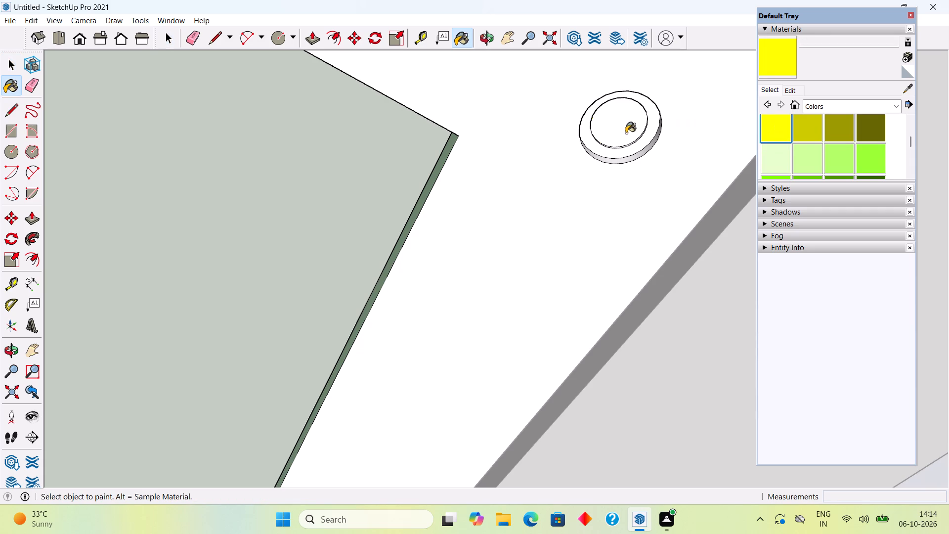
{"action": "left_click", "coordinate": [640, 140]}
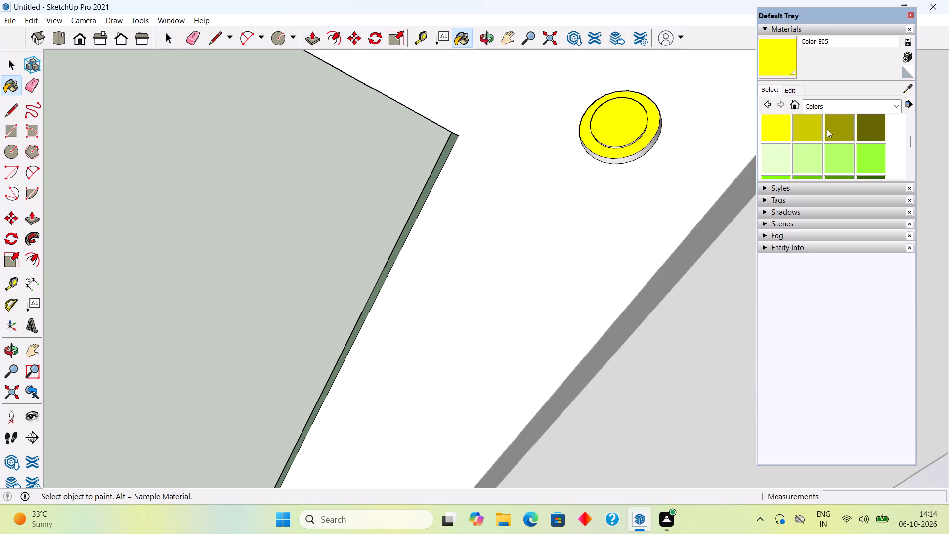
Paint the thin side wall around the yellow fitting with the pale green Color F01.
{"action": "left_click", "coordinate": [812, 128]}
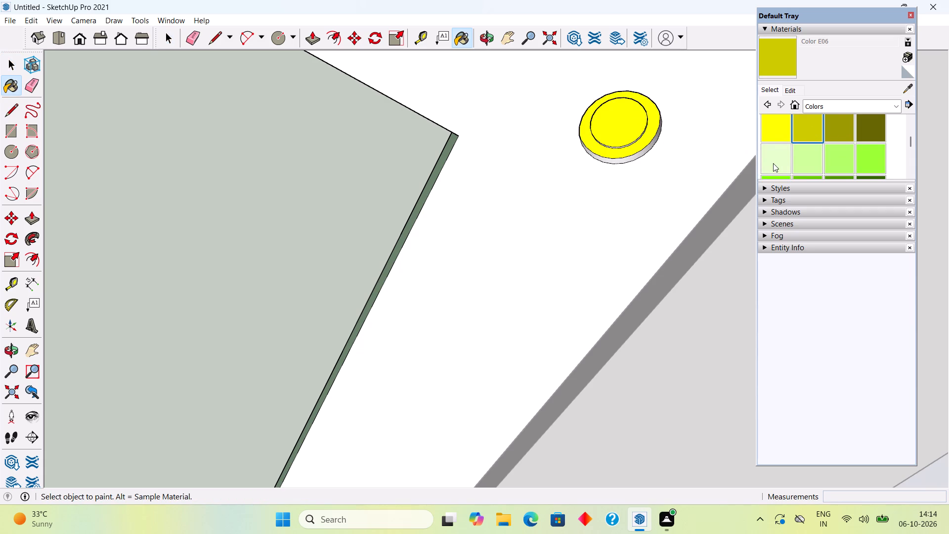
{"action": "left_click", "coordinate": [773, 163]}
{"action": "left_click", "coordinate": [644, 152]}
{"action": "scroll", "coordinate": [649, 154], "scroll_direction": "down", "scroll_amount": 7}
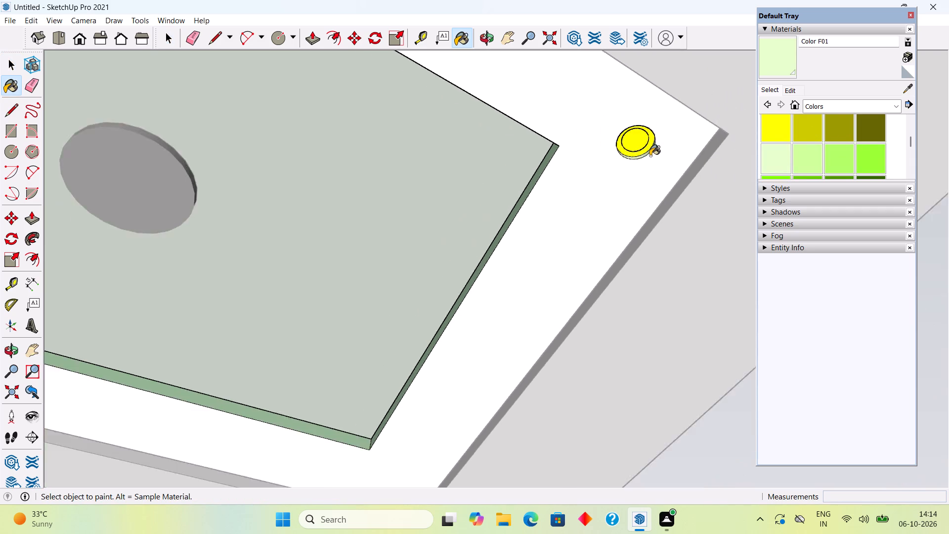
{"action": "scroll", "coordinate": [650, 156], "scroll_direction": "down", "scroll_amount": 11}
{"action": "scroll", "coordinate": [616, 191], "scroll_direction": "down", "scroll_amount": 2}
{"action": "key", "text": "space"}
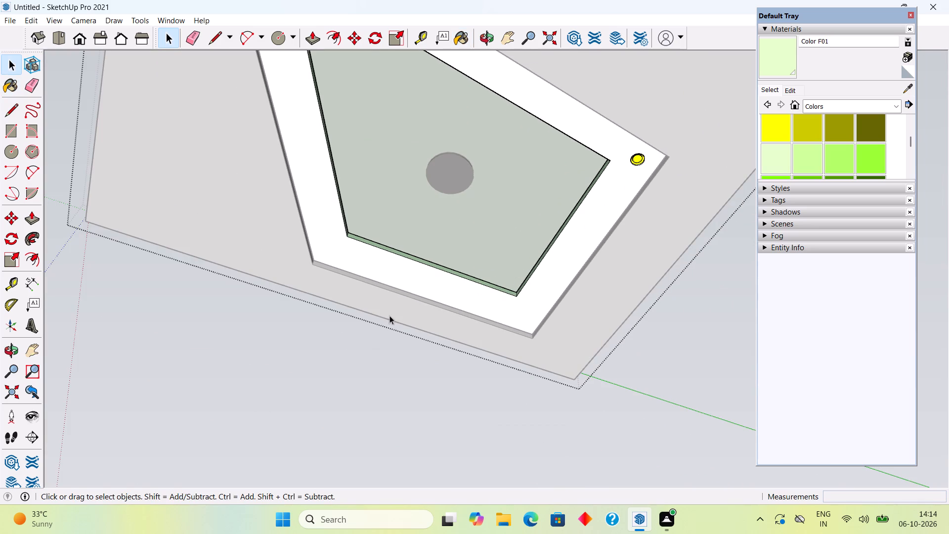
Draw a second small circle on the white border near the corner diagonally across the green area from the yellow fitting.
{"action": "scroll", "coordinate": [347, 236], "scroll_direction": "up", "scroll_amount": 10}
{"action": "left_click", "coordinate": [322, 252]}
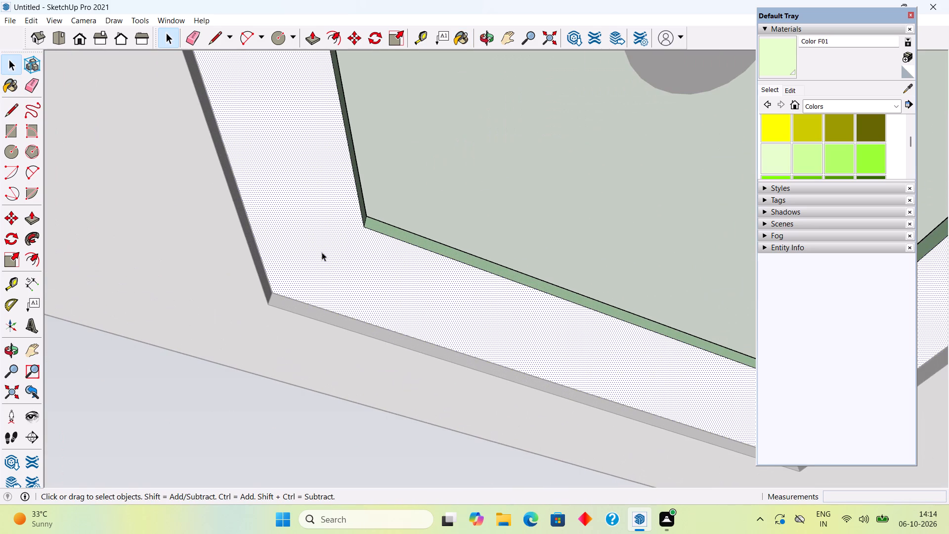
{"action": "key", "text": "c"}
{"action": "left_click", "coordinate": [318, 246]}
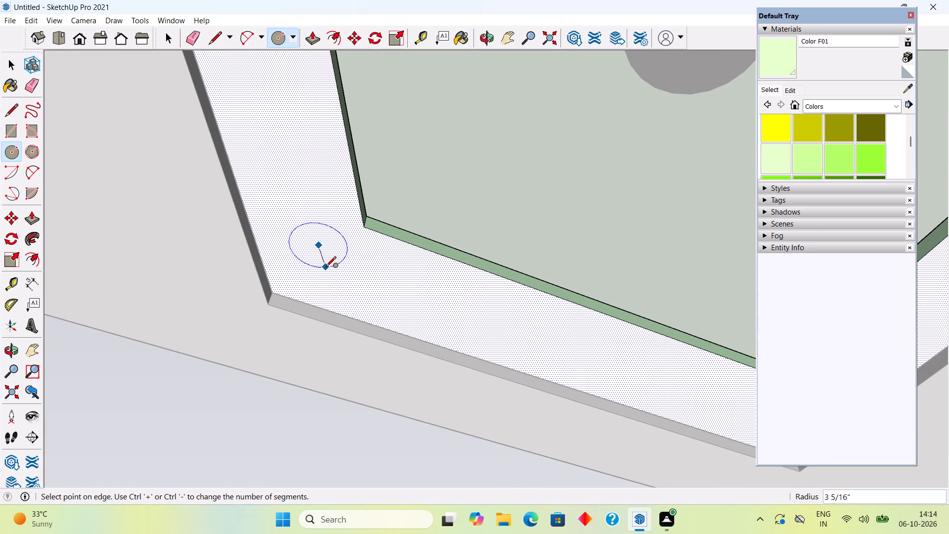
{"action": "left_click", "coordinate": [326, 263]}
{"action": "key", "text": "space"}
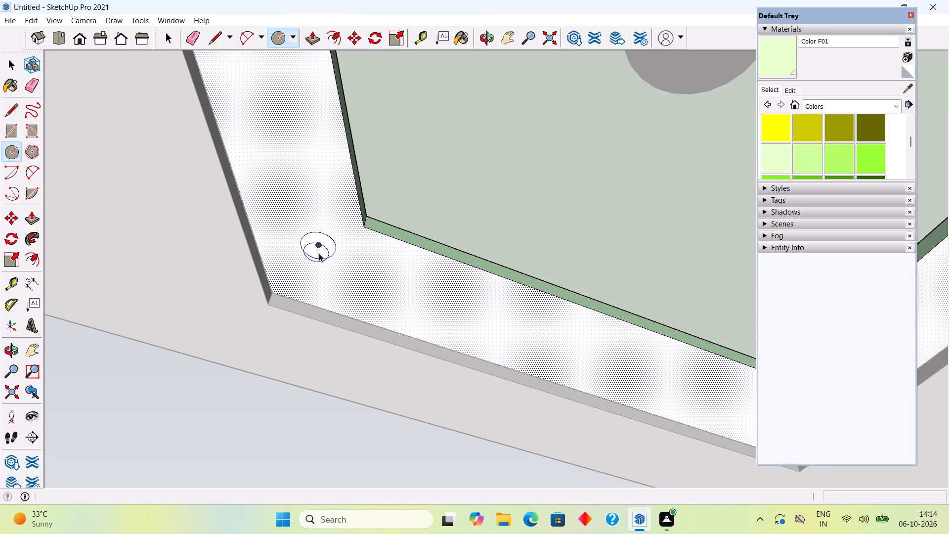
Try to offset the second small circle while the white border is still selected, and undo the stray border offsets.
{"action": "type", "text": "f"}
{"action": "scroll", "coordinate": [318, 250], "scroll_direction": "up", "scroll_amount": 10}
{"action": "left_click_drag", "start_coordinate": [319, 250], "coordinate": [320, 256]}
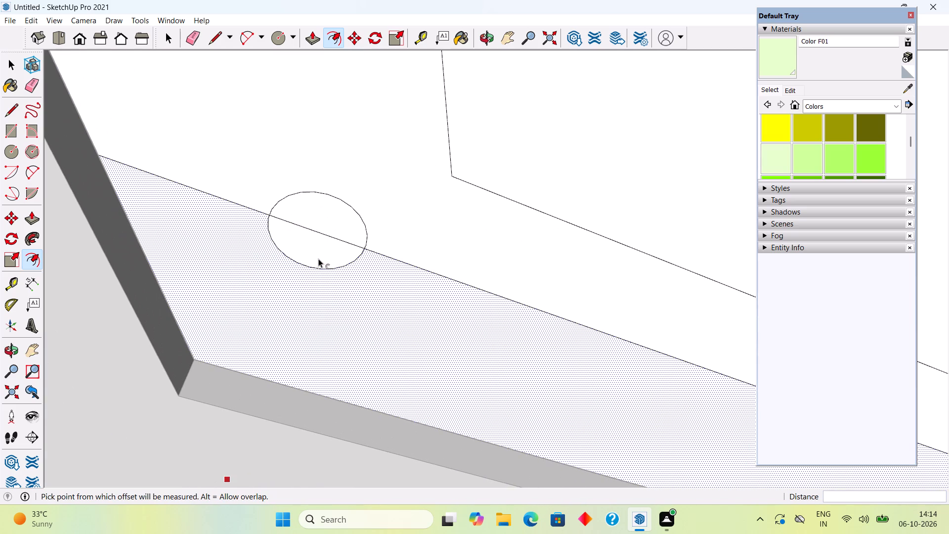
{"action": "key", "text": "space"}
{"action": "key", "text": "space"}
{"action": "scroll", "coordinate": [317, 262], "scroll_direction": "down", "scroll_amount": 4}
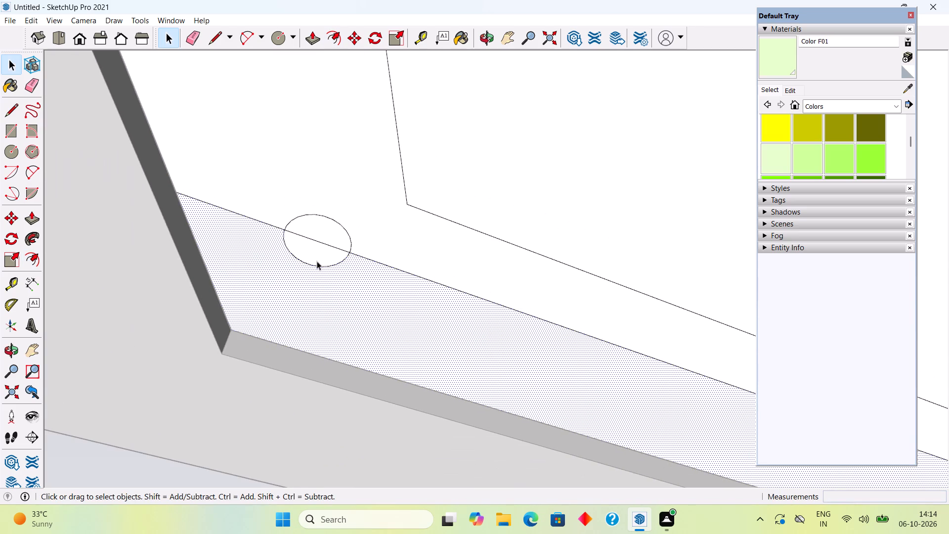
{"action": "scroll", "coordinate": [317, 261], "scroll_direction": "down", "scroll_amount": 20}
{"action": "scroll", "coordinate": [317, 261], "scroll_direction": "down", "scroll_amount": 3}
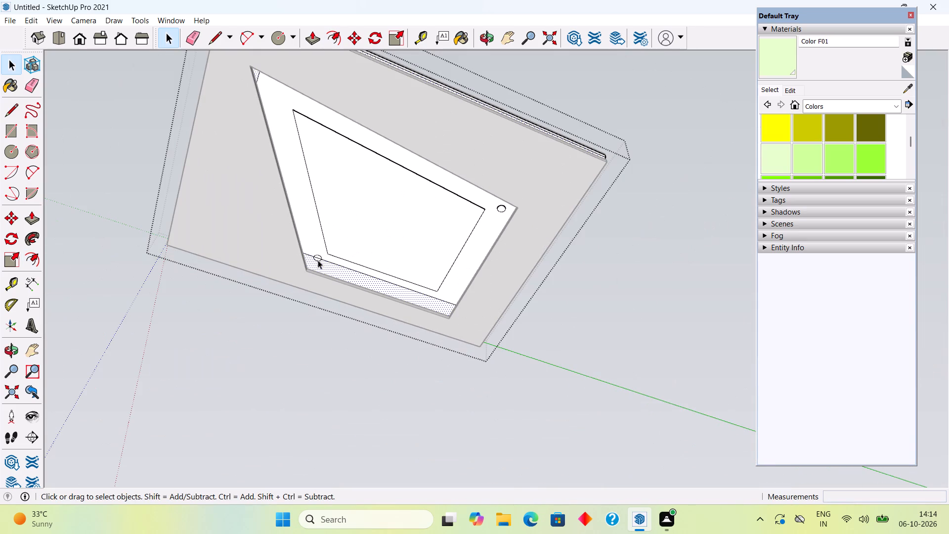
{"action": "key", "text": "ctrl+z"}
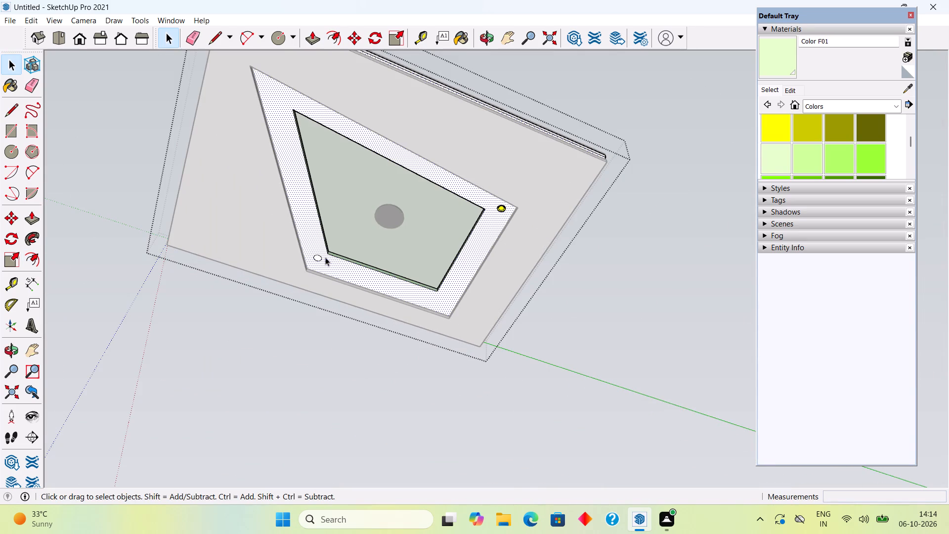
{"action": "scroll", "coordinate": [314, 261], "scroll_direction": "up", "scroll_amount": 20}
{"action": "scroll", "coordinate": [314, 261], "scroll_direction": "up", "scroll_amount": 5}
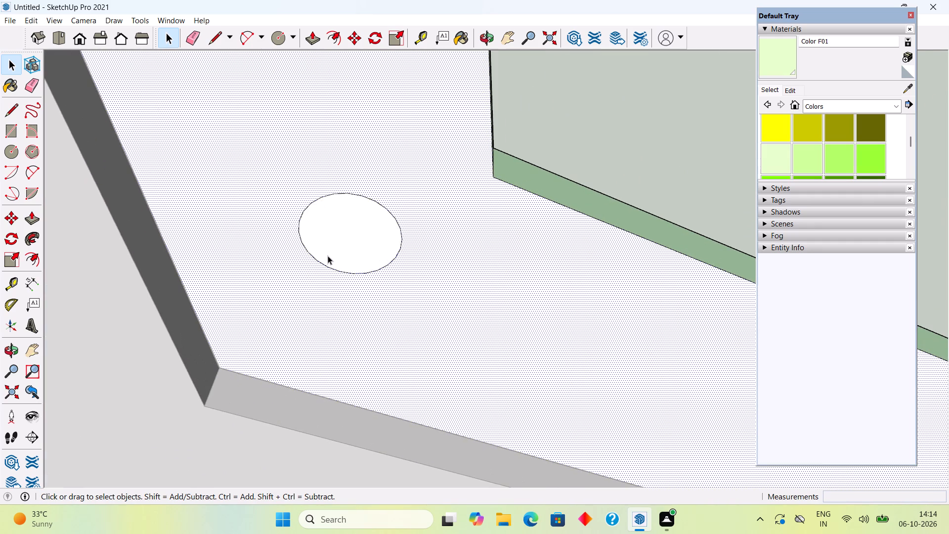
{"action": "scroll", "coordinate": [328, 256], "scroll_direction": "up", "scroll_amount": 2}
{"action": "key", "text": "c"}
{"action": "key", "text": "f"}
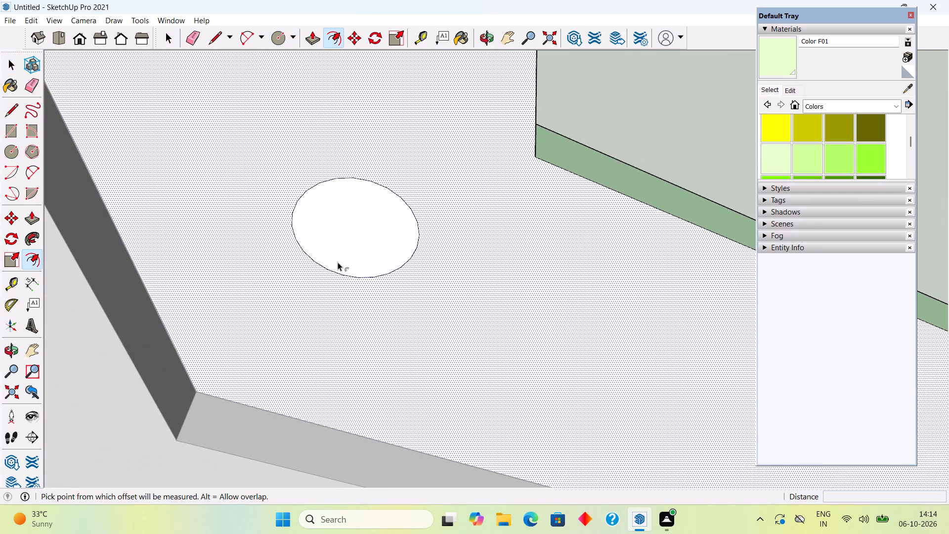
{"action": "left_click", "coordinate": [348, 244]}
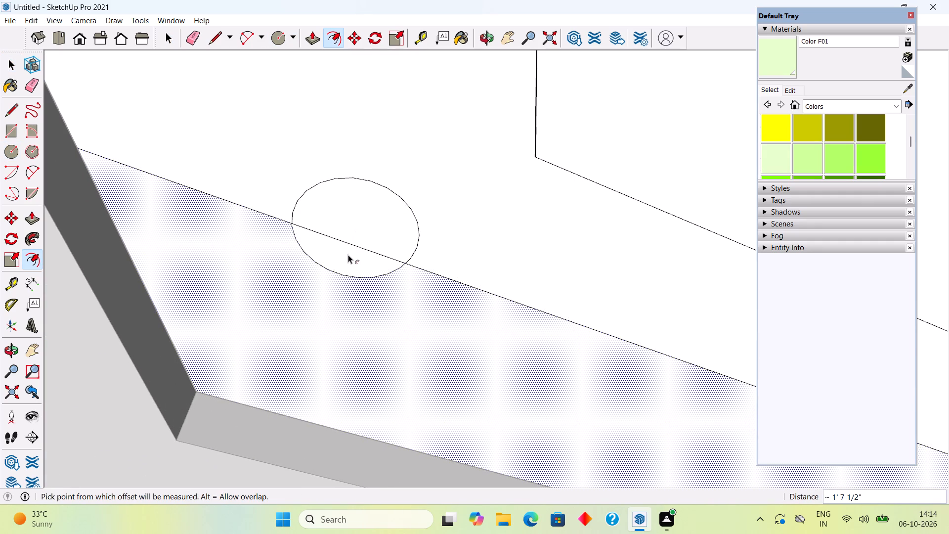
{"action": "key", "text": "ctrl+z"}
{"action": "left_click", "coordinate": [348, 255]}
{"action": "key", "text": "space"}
Offset the second small circle inward by about 1/2" to form a ring.
{"action": "left_click", "coordinate": [348, 252]}
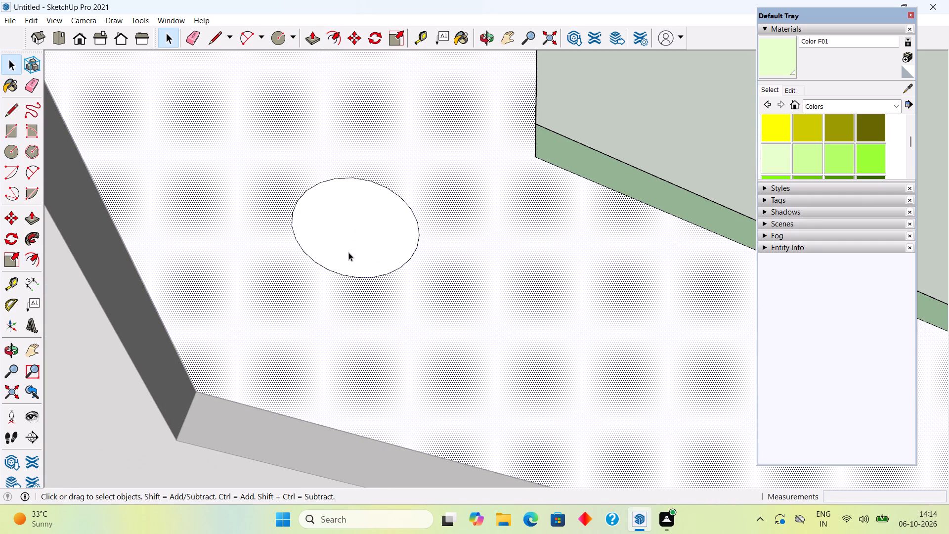
{"action": "key", "text": "f"}
{"action": "left_click", "coordinate": [347, 268]}
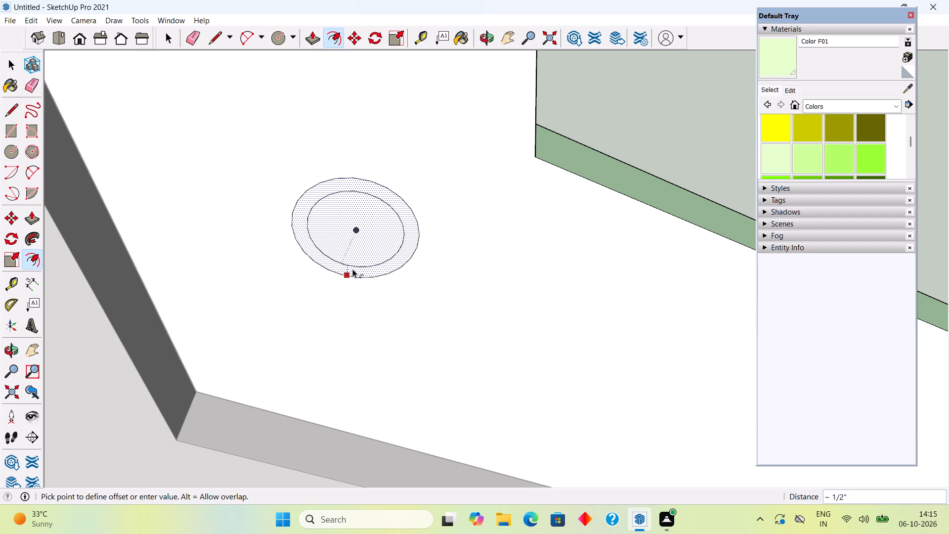
{"action": "left_click", "coordinate": [352, 269]}
{"action": "key", "text": "space"}
Push/Pull the second fitting's inner circle about 5/16" into the white border.
{"action": "left_click", "coordinate": [354, 241]}
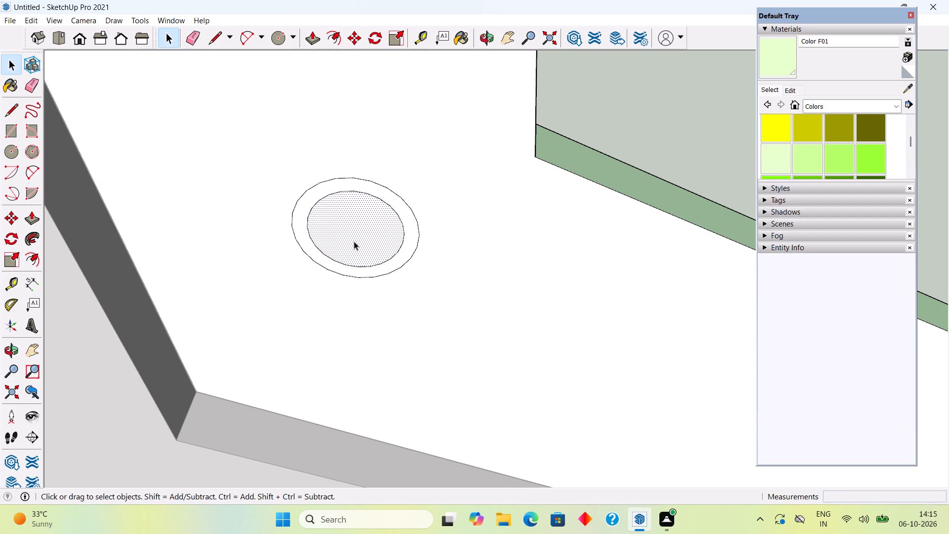
{"action": "key", "text": "p"}
{"action": "left_click", "coordinate": [354, 241]}
{"action": "left_click", "coordinate": [356, 235]}
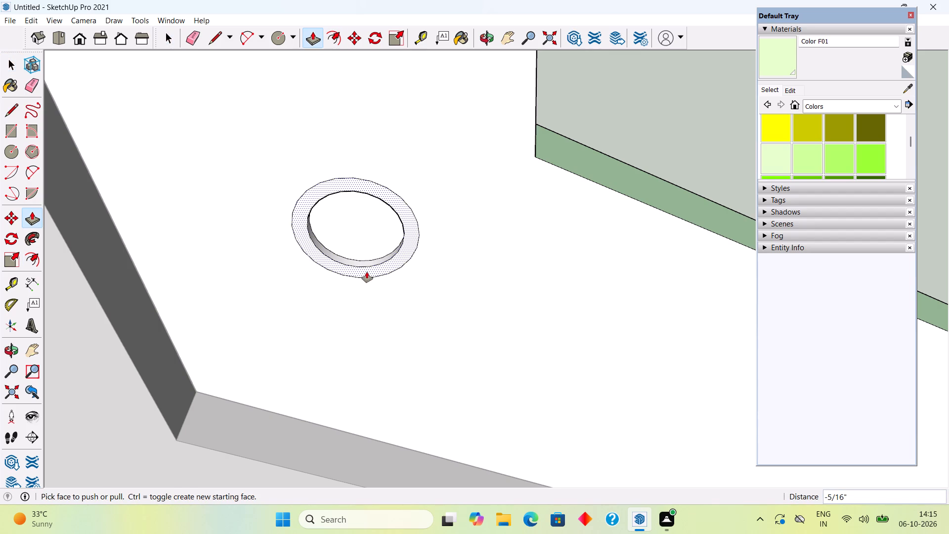
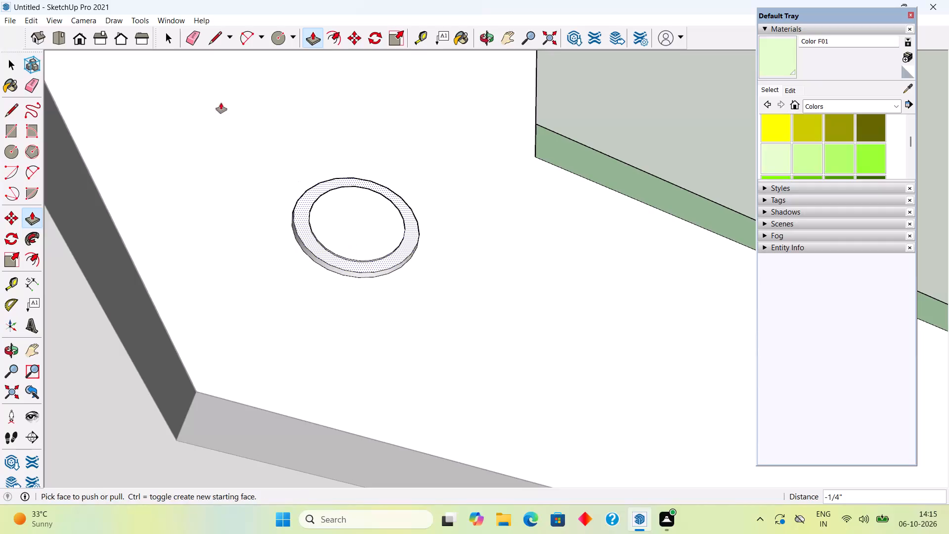
Paint the second fitting's recessed inner circle and its surrounding ring with yellow Color E05.
{"action": "key", "text": "space"}
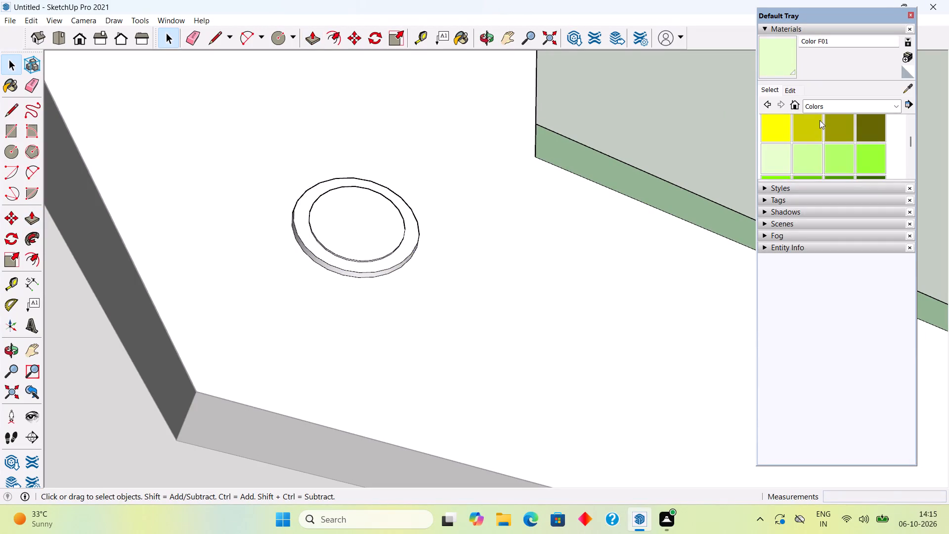
{"action": "left_click", "coordinate": [783, 133]}
{"action": "left_click", "coordinate": [365, 229]}
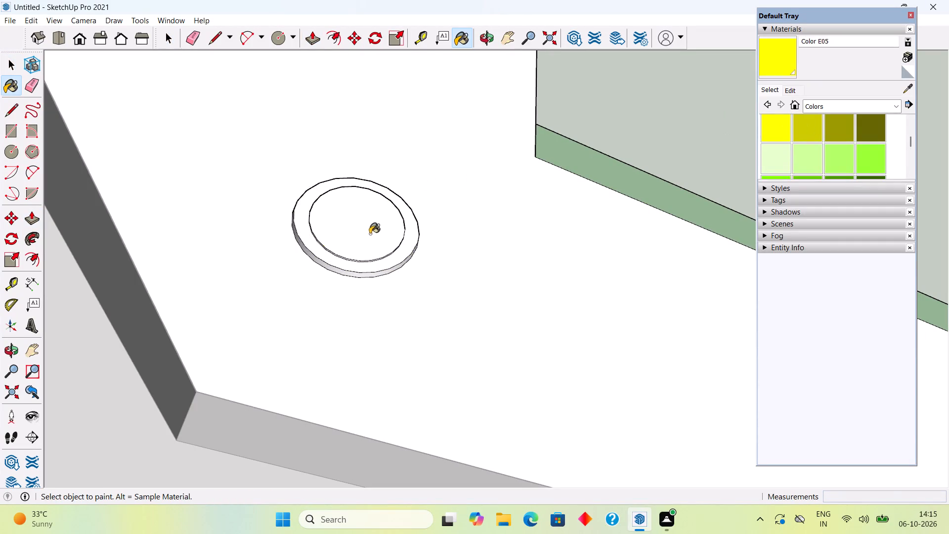
{"action": "left_click", "coordinate": [404, 239]}
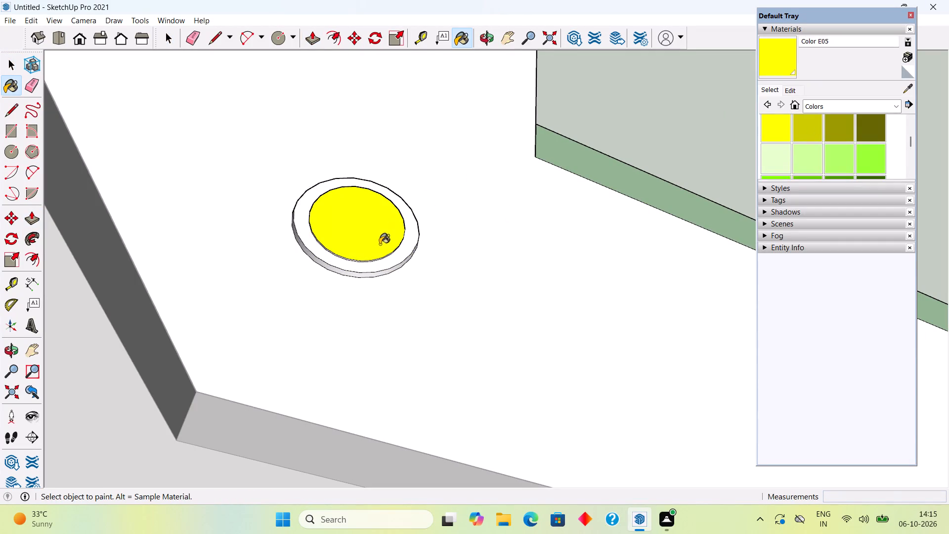
{"action": "left_click", "coordinate": [386, 267]}
Paint the second fitting's side wall with pale yellow Color E01.
{"action": "scroll", "coordinate": [767, 145], "scroll_direction": "up", "scroll_amount": 3}
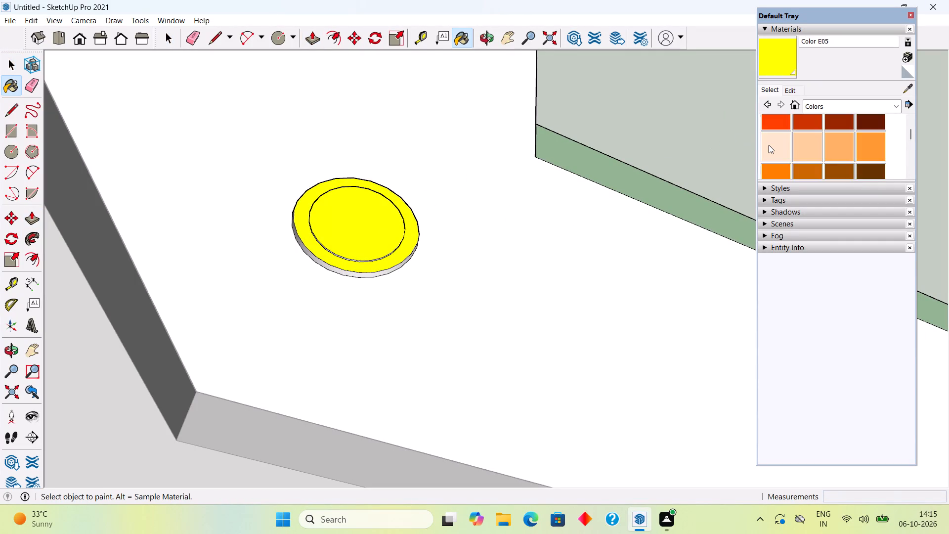
{"action": "scroll", "coordinate": [769, 145], "scroll_direction": "down", "scroll_amount": 2}
{"action": "left_click", "coordinate": [779, 146]}
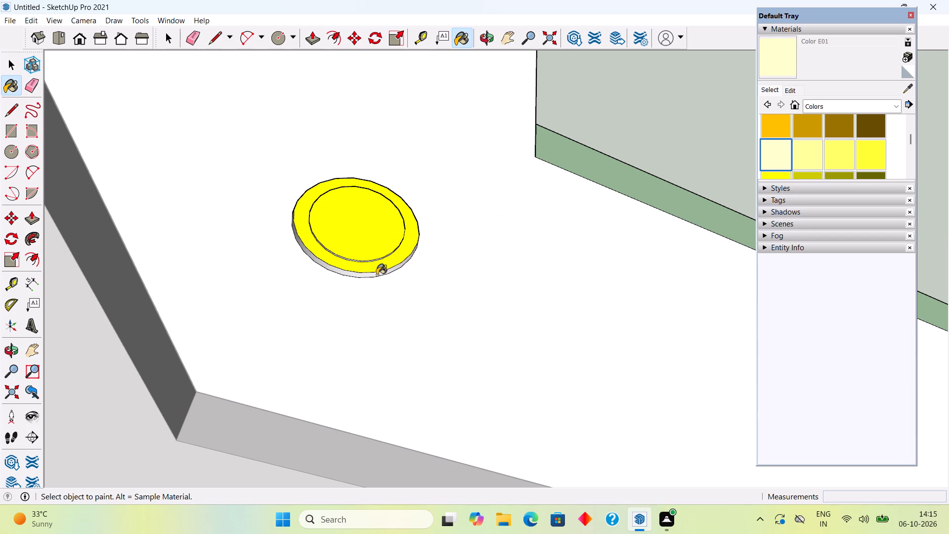
{"action": "left_click", "coordinate": [377, 275]}
{"action": "key", "text": "space"}
Leave the open group and examine the whole ceiling from below with both yellow fittings.
{"action": "scroll", "coordinate": [377, 275], "scroll_direction": "down", "scroll_amount": 20}
{"action": "scroll", "coordinate": [377, 275], "scroll_direction": "down", "scroll_amount": 3}
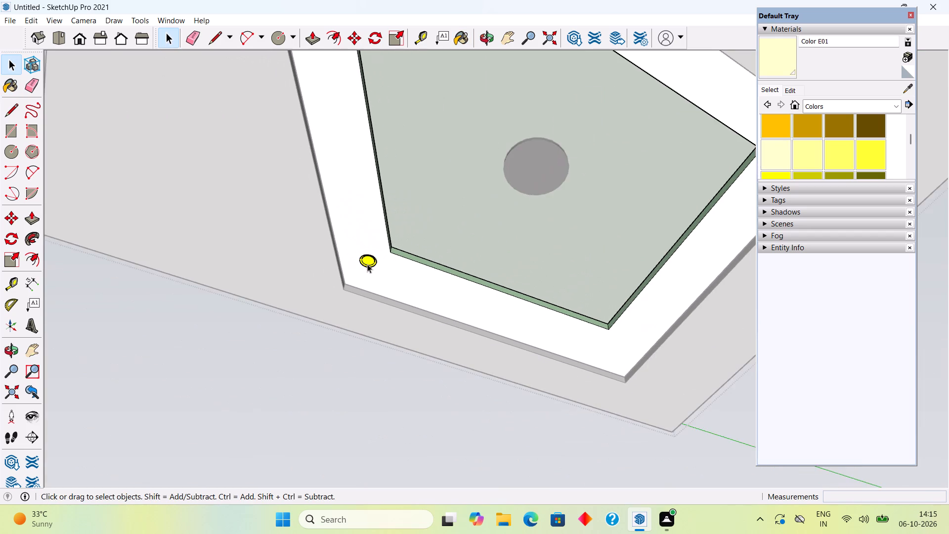
{"action": "scroll", "coordinate": [367, 264], "scroll_direction": "down", "scroll_amount": 1}
{"action": "middle_click_drag", "start_coordinate": [553, 303], "coordinate": [529, 400]}
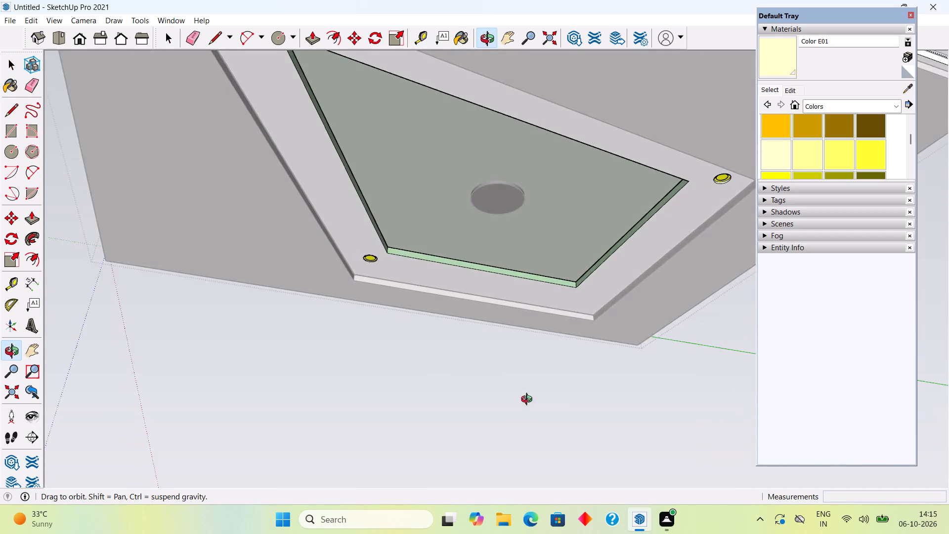
{"action": "middle_click_drag", "start_coordinate": [529, 400], "coordinate": [517, 367]}
{"action": "scroll", "coordinate": [525, 386], "scroll_direction": "down", "scroll_amount": 4}
{"action": "scroll", "coordinate": [574, 258], "scroll_direction": "down", "scroll_amount": 4}
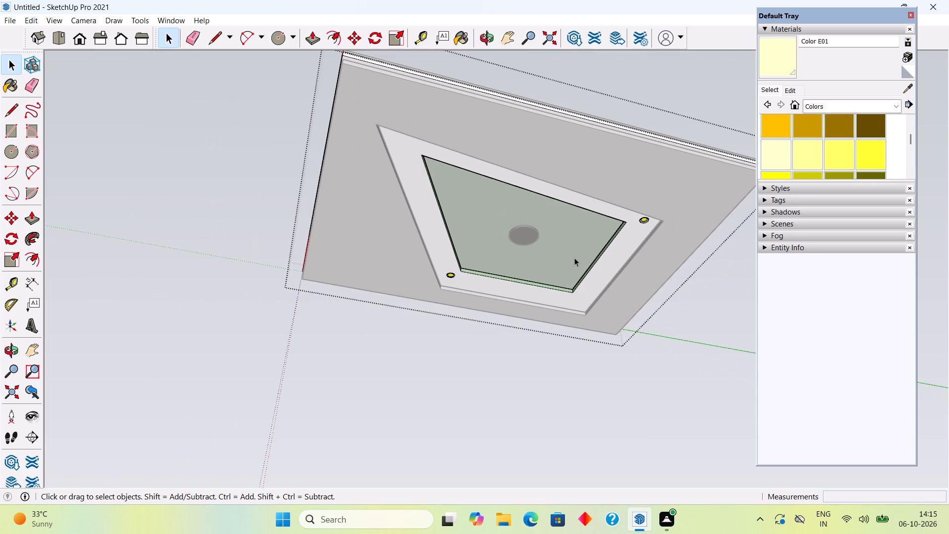
{"action": "scroll", "coordinate": [579, 256], "scroll_direction": "down", "scroll_amount": 4}
{"action": "key", "text": "space"}
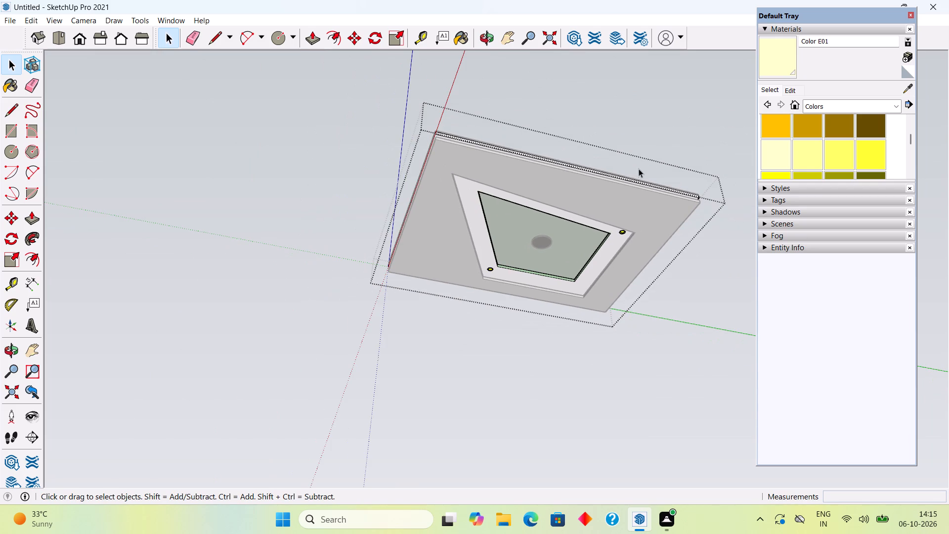
{"action": "left_click", "coordinate": [640, 120]}
{"action": "middle_click_drag", "start_coordinate": [572, 240], "coordinate": [664, 139]}
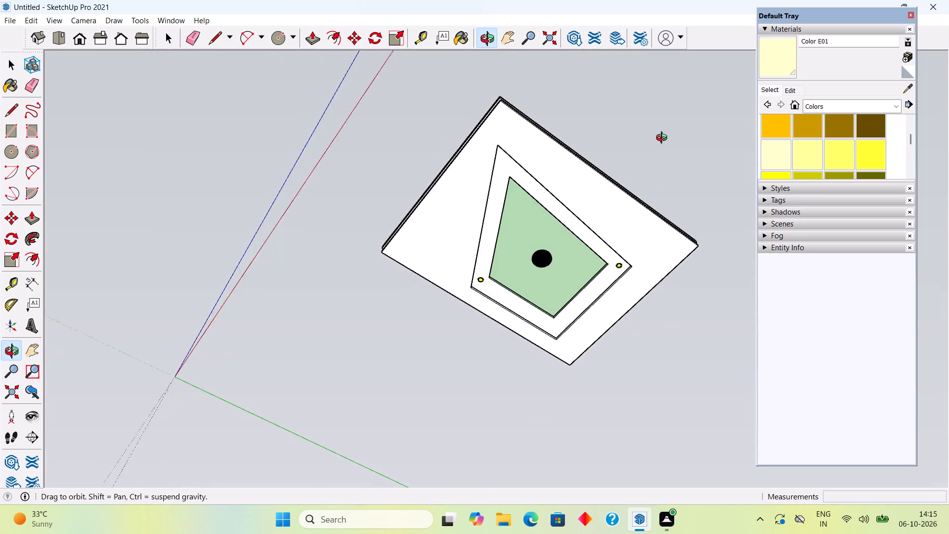
{"action": "middle_click_drag", "start_coordinate": [664, 139], "coordinate": [668, 193]}
{"action": "scroll", "coordinate": [668, 193], "scroll_direction": "down", "scroll_amount": 2}
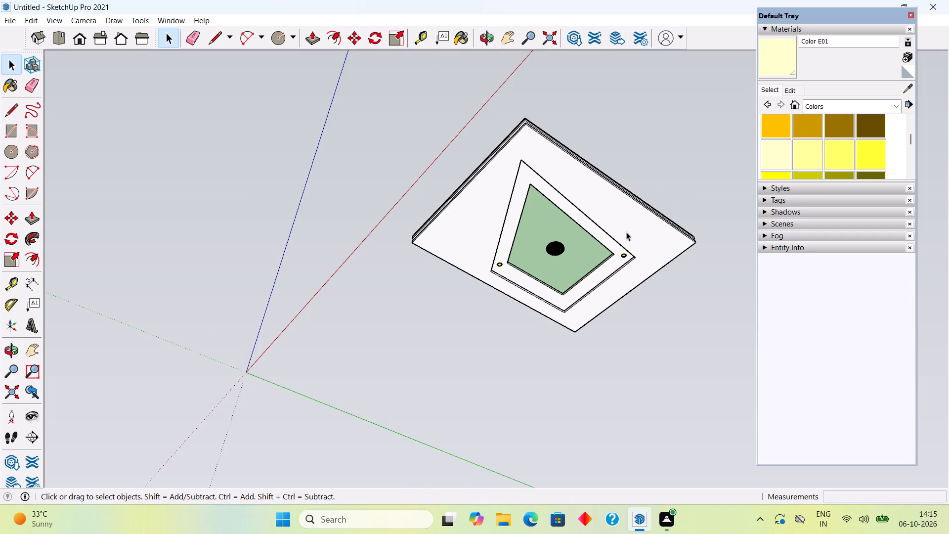
{"action": "middle_click_drag", "start_coordinate": [630, 232], "coordinate": [579, 201]}
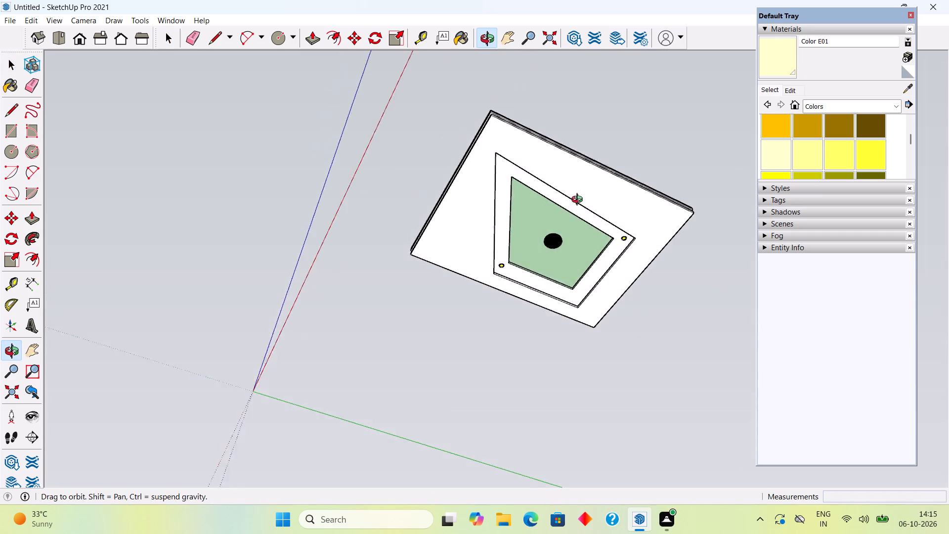
{"action": "middle_click_drag", "start_coordinate": [579, 201], "coordinate": [617, 108]}
Offset the ceiling's outer white face inward by about 8 3/16" to form a perimeter border.
{"action": "scroll", "coordinate": [540, 327], "scroll_direction": "up", "scroll_amount": 2}
{"action": "left_click", "coordinate": [535, 321]}
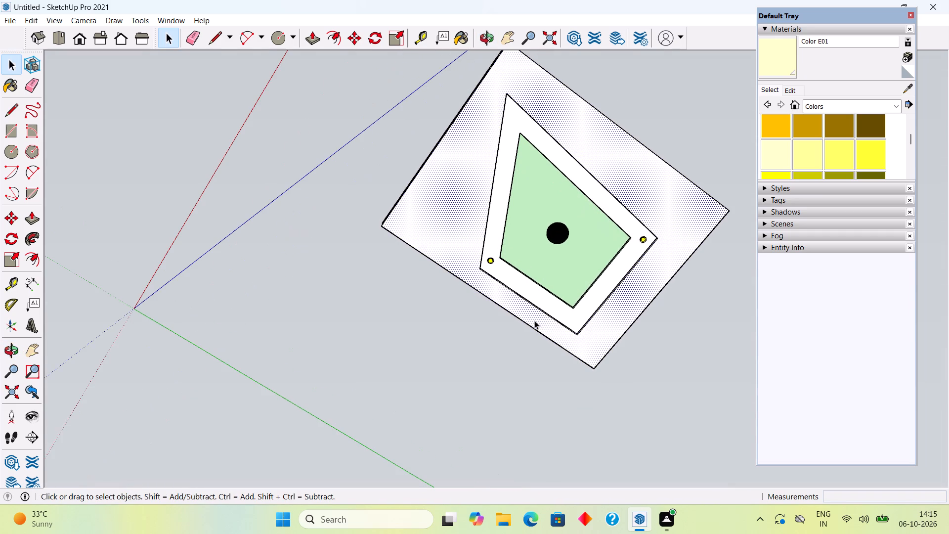
{"action": "key", "text": "f"}
{"action": "left_click", "coordinate": [513, 325]}
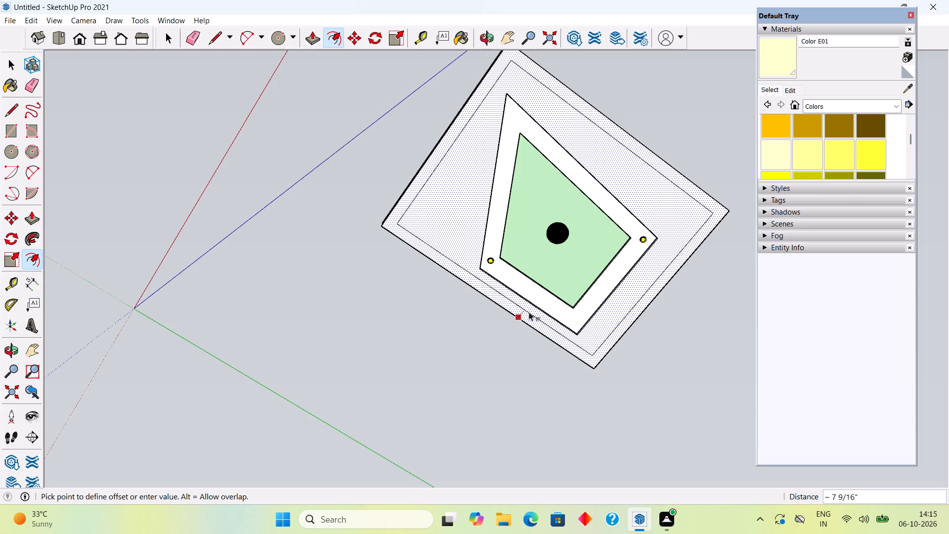
{"action": "left_click", "coordinate": [530, 311]}
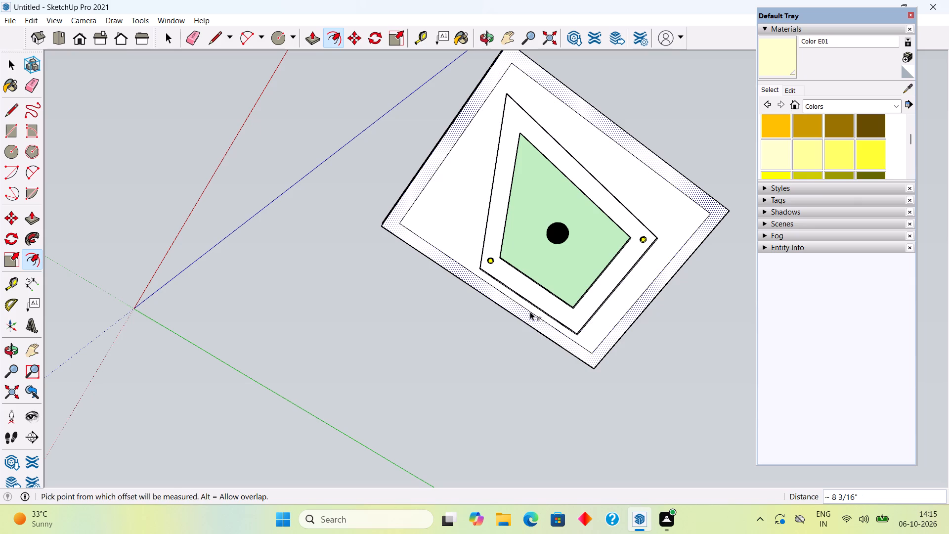
{"action": "key", "text": "space"}
Push/Pull the ceiling's perimeter border outward by 1".
{"action": "type", "text": "p"}
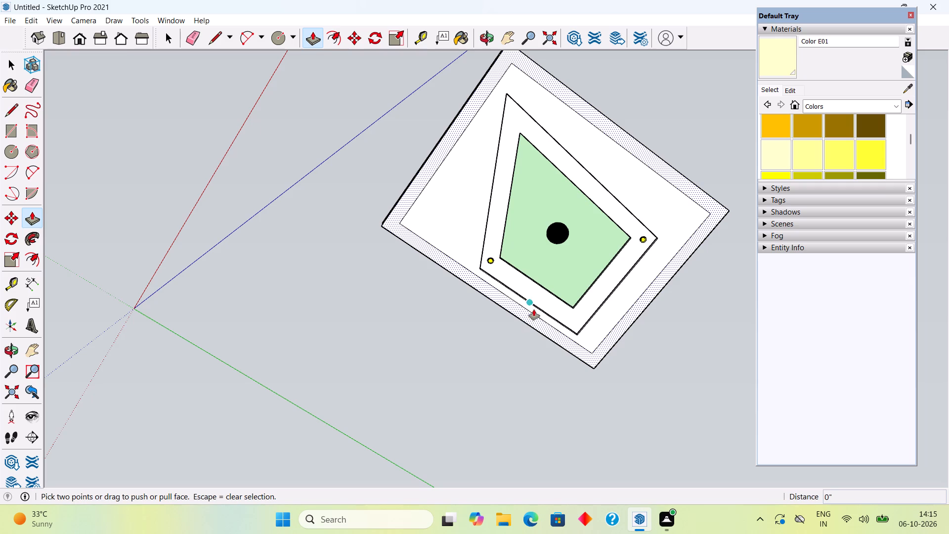
{"action": "key", "text": "space"}
{"action": "key", "text": "p"}
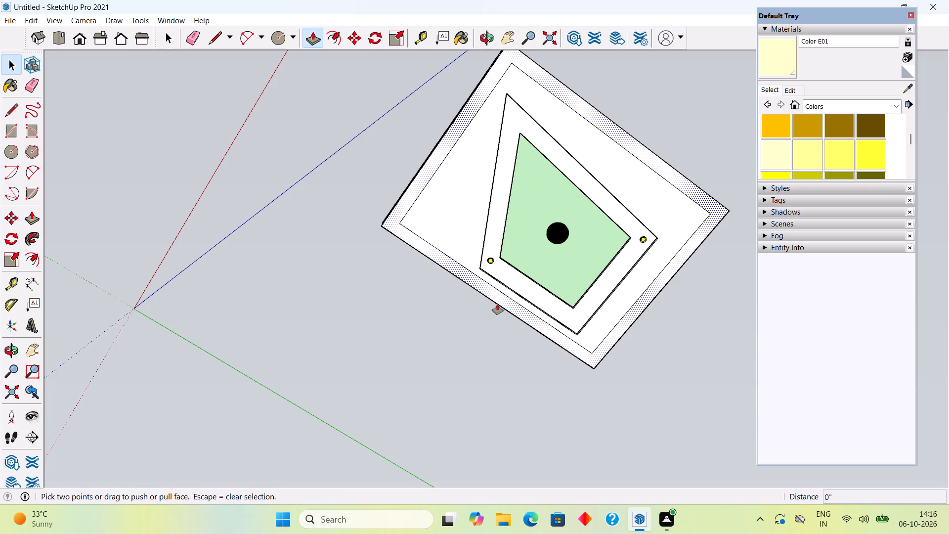
{"action": "left_click", "coordinate": [498, 302]}
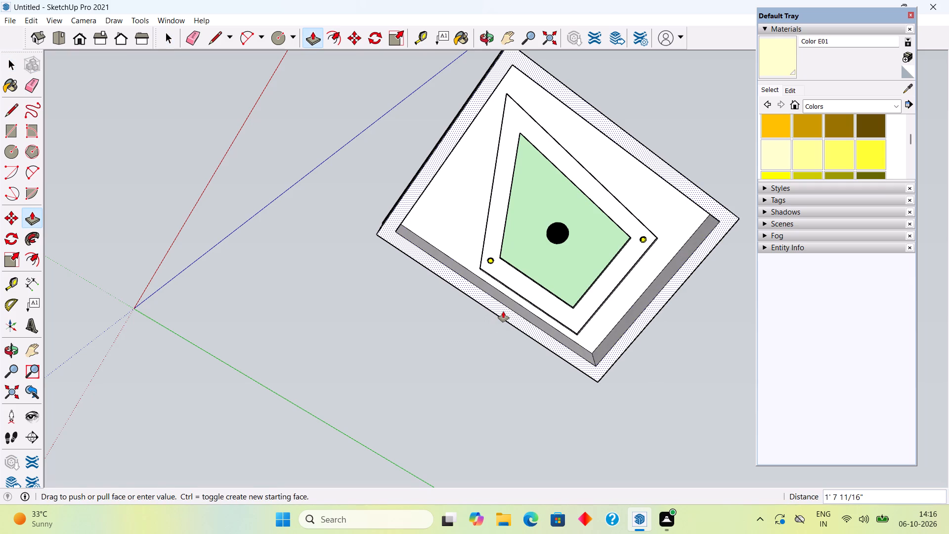
{"action": "type", "text": "1\""}
{"action": "key", "text": "Return"}
{"action": "key", "text": "space"}
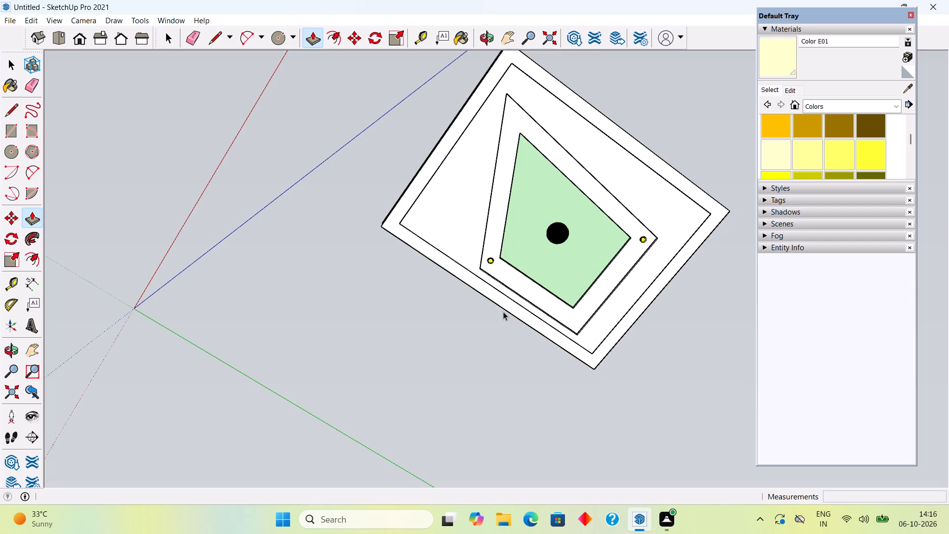
Draw a circle of about 8 7/16" radius on the white face inside the perimeter border, near the corner beside a yellow fitting.
{"action": "scroll", "coordinate": [524, 257], "scroll_direction": "down", "scroll_amount": 3}
{"action": "middle_click_drag", "start_coordinate": [571, 233], "coordinate": [570, 246]}
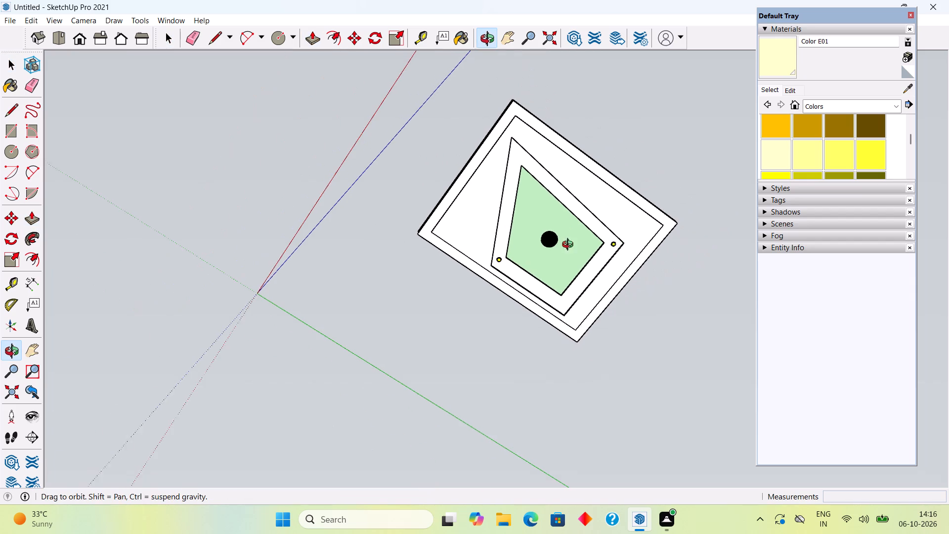
{"action": "middle_click_drag", "start_coordinate": [570, 246], "coordinate": [564, 397]}
{"action": "scroll", "coordinate": [563, 401], "scroll_direction": "down", "scroll_amount": 1}
{"action": "scroll", "coordinate": [490, 206], "scroll_direction": "up", "scroll_amount": 5}
{"action": "middle_click_drag", "start_coordinate": [556, 188], "coordinate": [515, 157]}
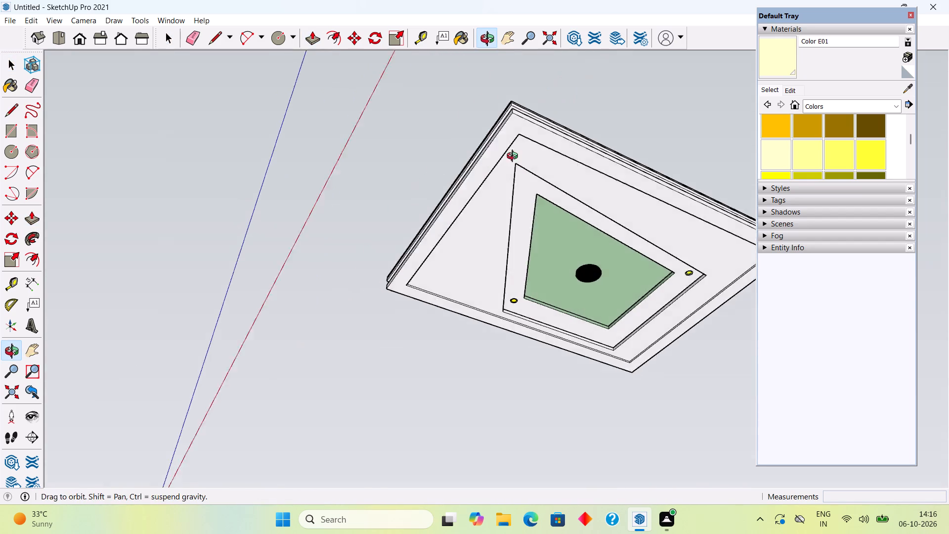
{"action": "middle_click_drag", "start_coordinate": [515, 157], "coordinate": [429, 111]}
{"action": "scroll", "coordinate": [465, 282], "scroll_direction": "up", "scroll_amount": 5}
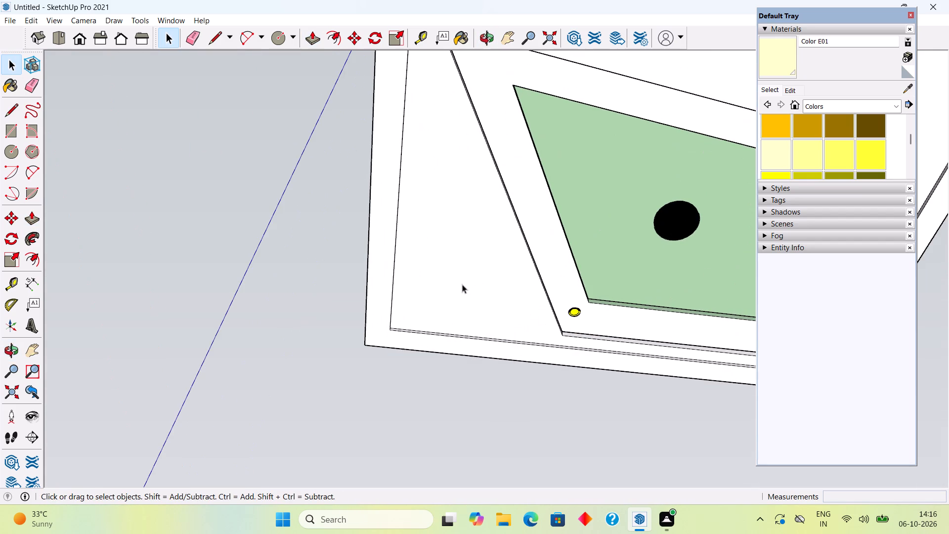
{"action": "triple_click", "coordinate": [462, 284]}
{"action": "left_click", "coordinate": [462, 284]}
{"action": "left_click", "coordinate": [462, 284]}
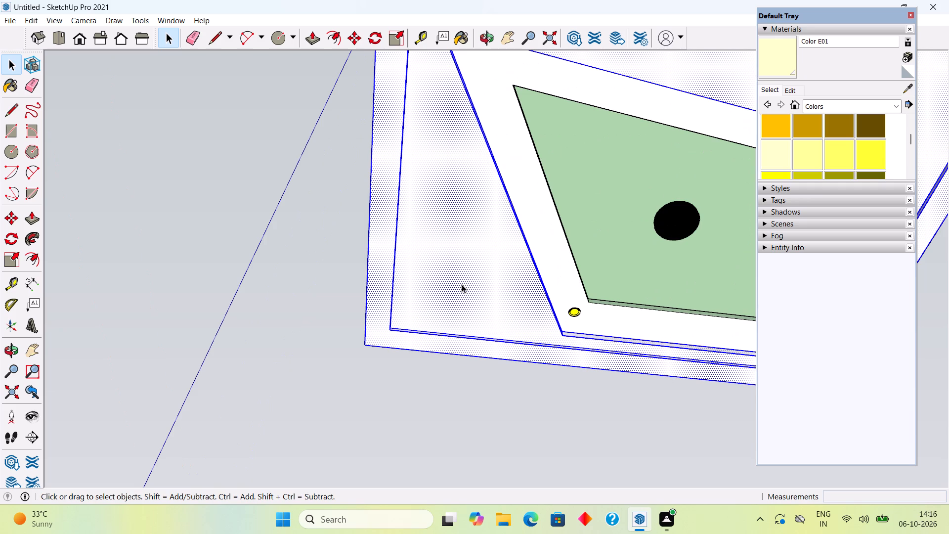
{"action": "key", "text": "c"}
{"action": "left_click", "coordinate": [462, 284]}
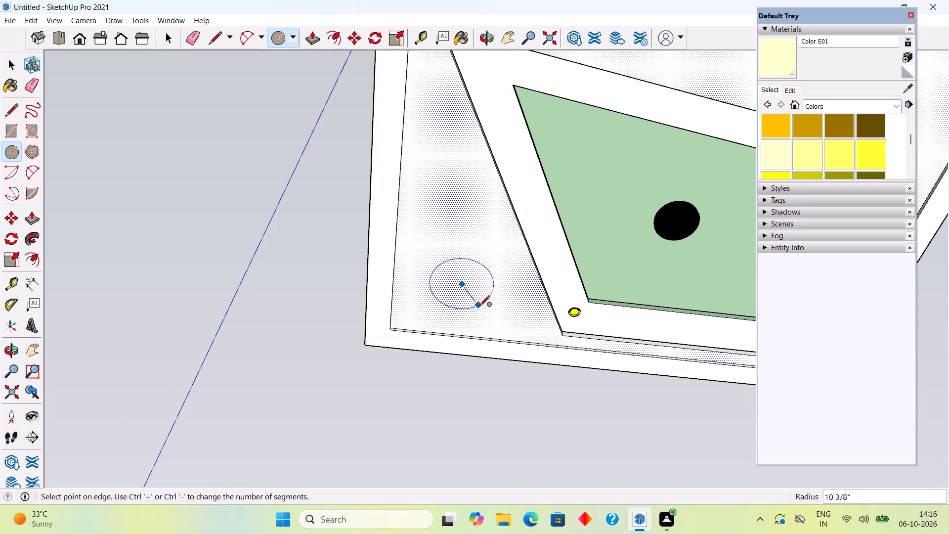
{"action": "left_click", "coordinate": [479, 300]}
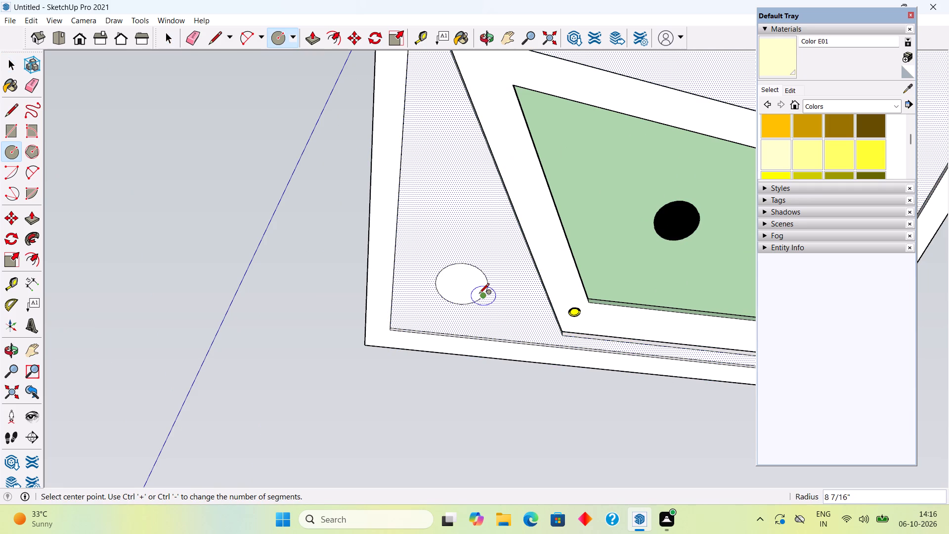
{"action": "key", "text": "space"}
Offset the large corner circle inward to form a ring.
{"action": "left_click", "coordinate": [469, 295]}
{"action": "key", "text": "f"}
{"action": "left_click", "coordinate": [469, 295]}
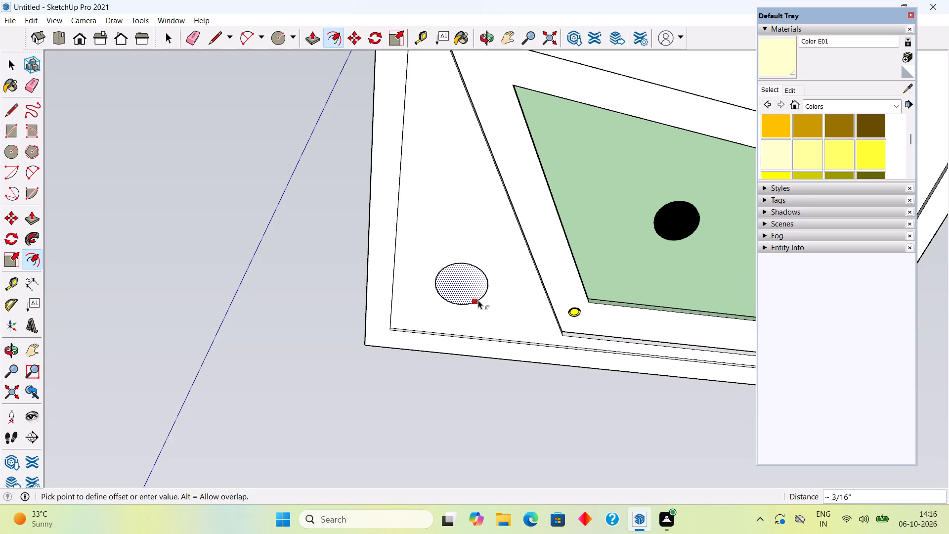
{"action": "scroll", "coordinate": [476, 294], "scroll_direction": "up", "scroll_amount": 4}
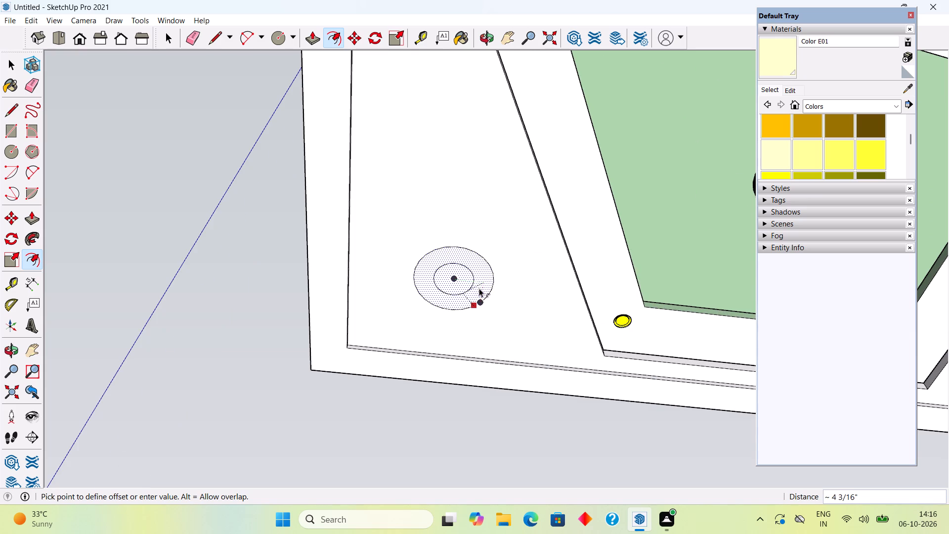
{"action": "scroll", "coordinate": [480, 287], "scroll_direction": "up", "scroll_amount": 6}
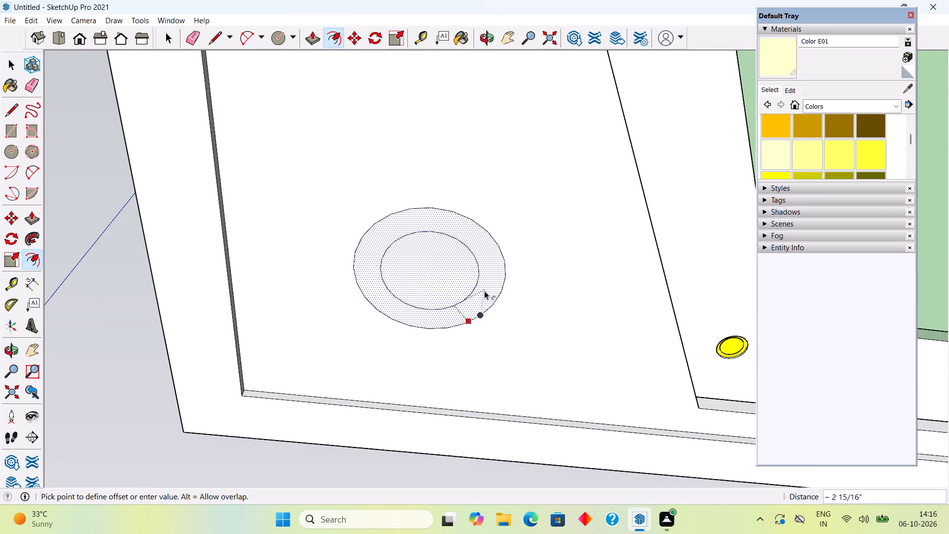
{"action": "left_click", "coordinate": [487, 296]}
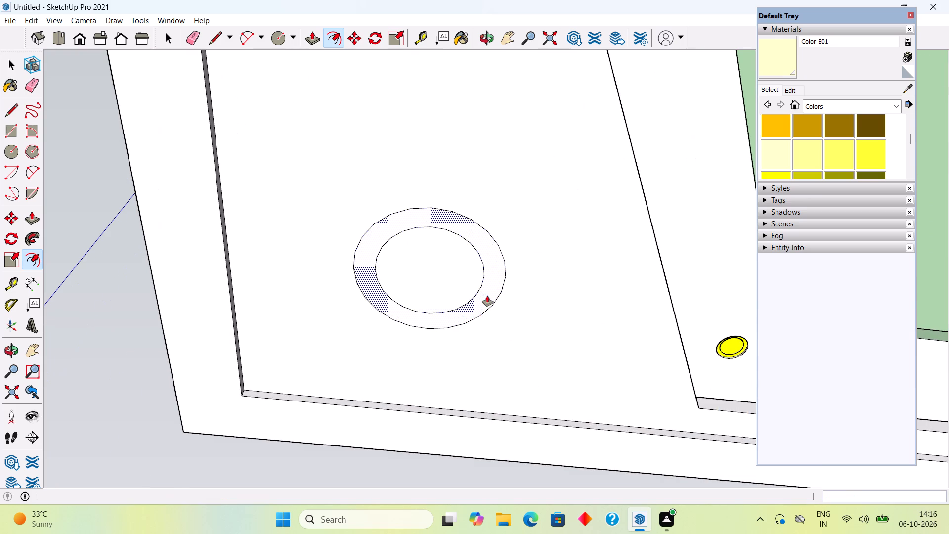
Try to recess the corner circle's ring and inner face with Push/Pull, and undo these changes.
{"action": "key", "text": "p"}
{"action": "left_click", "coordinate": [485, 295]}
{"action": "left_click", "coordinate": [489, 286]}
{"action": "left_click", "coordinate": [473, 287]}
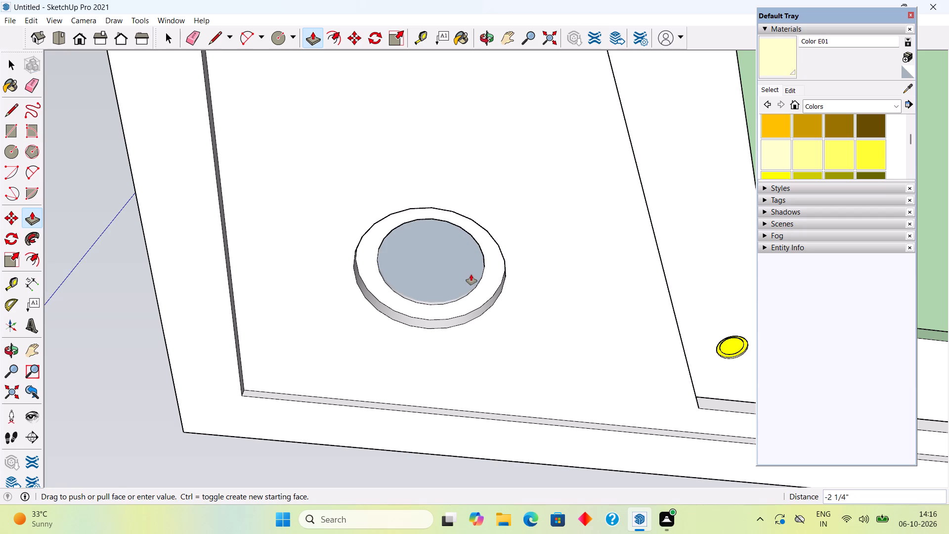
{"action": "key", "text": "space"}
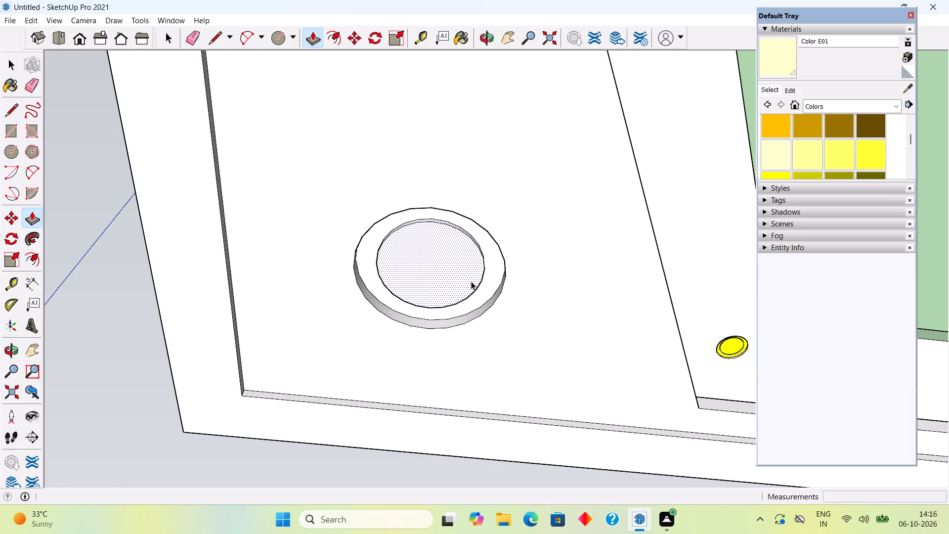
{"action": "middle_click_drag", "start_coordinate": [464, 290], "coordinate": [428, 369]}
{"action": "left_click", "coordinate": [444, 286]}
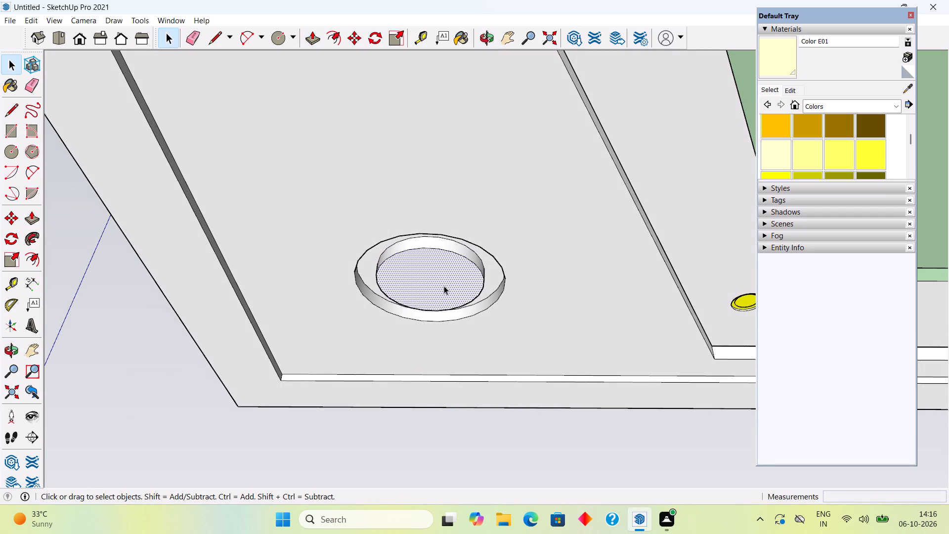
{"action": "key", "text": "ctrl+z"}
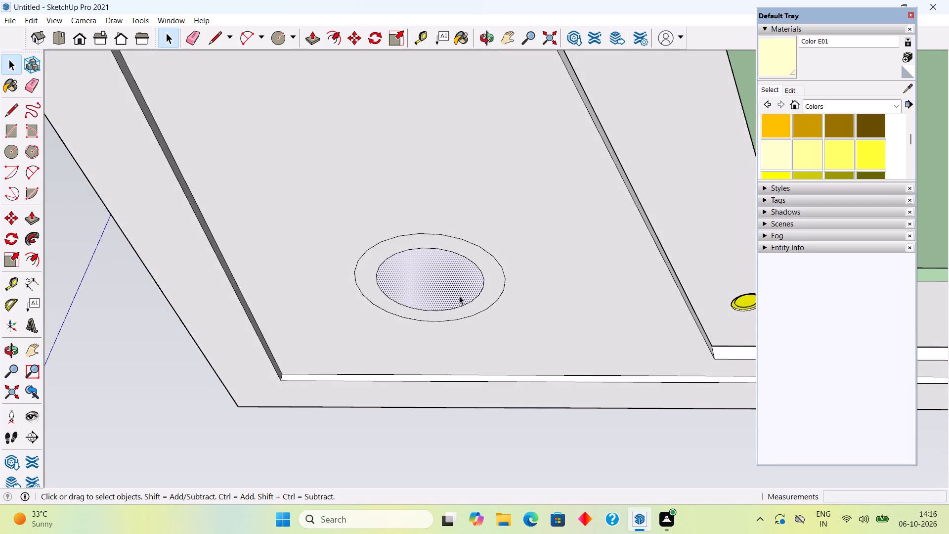
Push/Pull the corner circle's inner face about 1 3/8" into the ceiling and the surrounding ring to the same depth.
{"action": "key", "text": "p"}
{"action": "left_click", "coordinate": [458, 295]}
{"action": "left_click", "coordinate": [459, 285]}
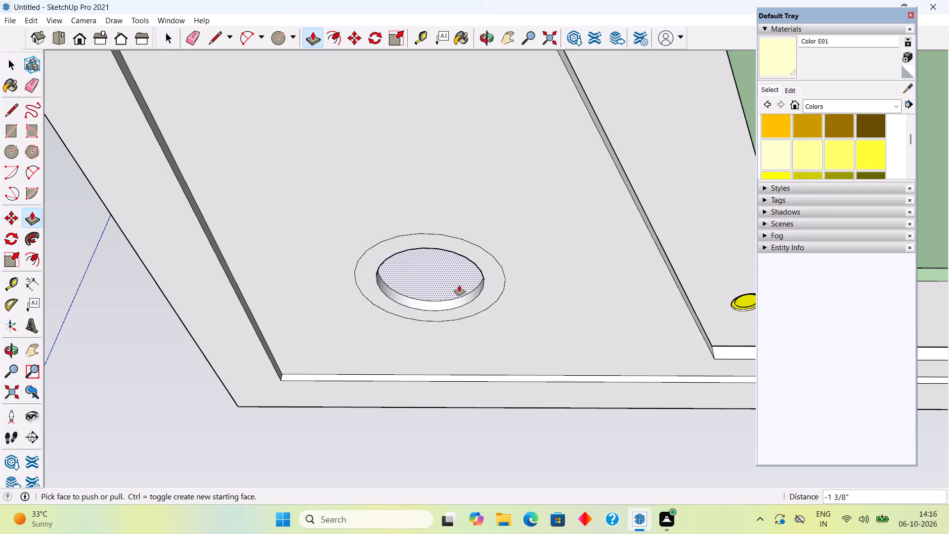
{"action": "left_click", "coordinate": [480, 305]}
{"action": "left_click_drag", "start_coordinate": [480, 305], "coordinate": [483, 298]}
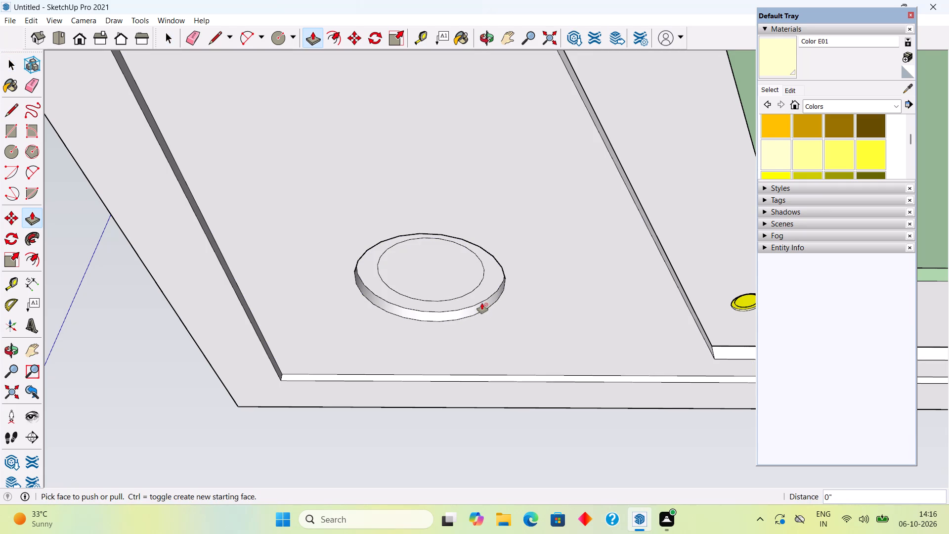
Undo the corner ring's last Push/Pull and recess the ring again by only about 7/16".
{"action": "key", "text": "ctrl+z"}
{"action": "left_click", "coordinate": [455, 310]}
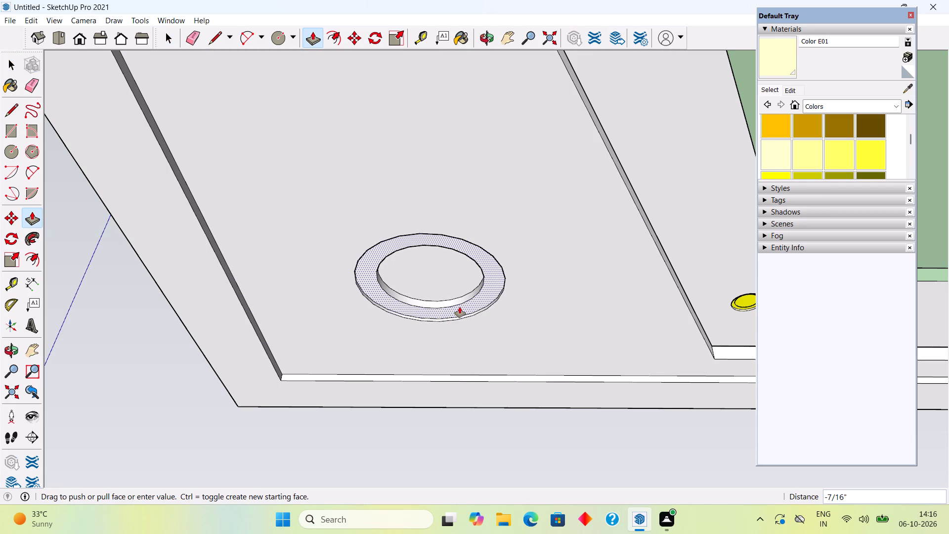
{"action": "left_click", "coordinate": [460, 307]}
{"action": "key", "text": "space"}
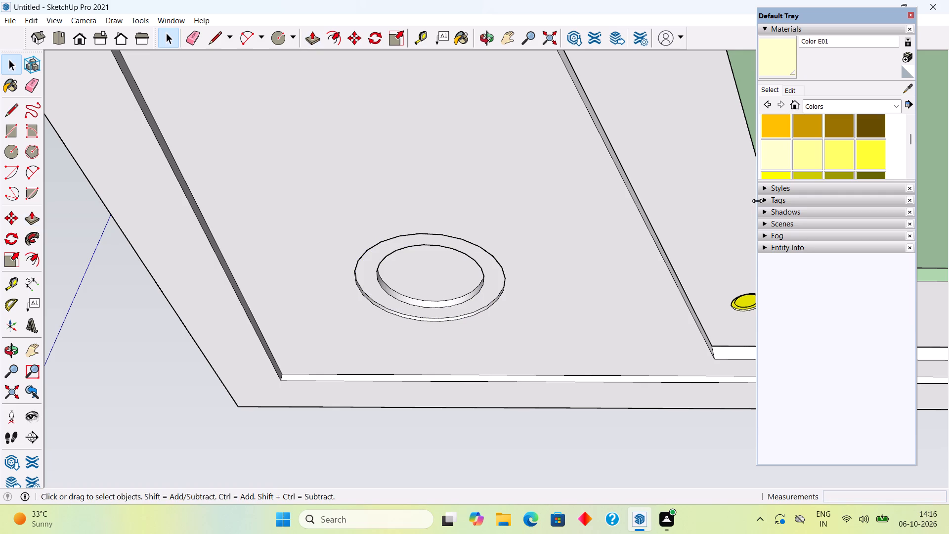
Paint the large corner fitting's inner face, ring and inner rim with Color E04, and its outer rim with Color E01.
{"action": "left_click", "coordinate": [871, 154]}
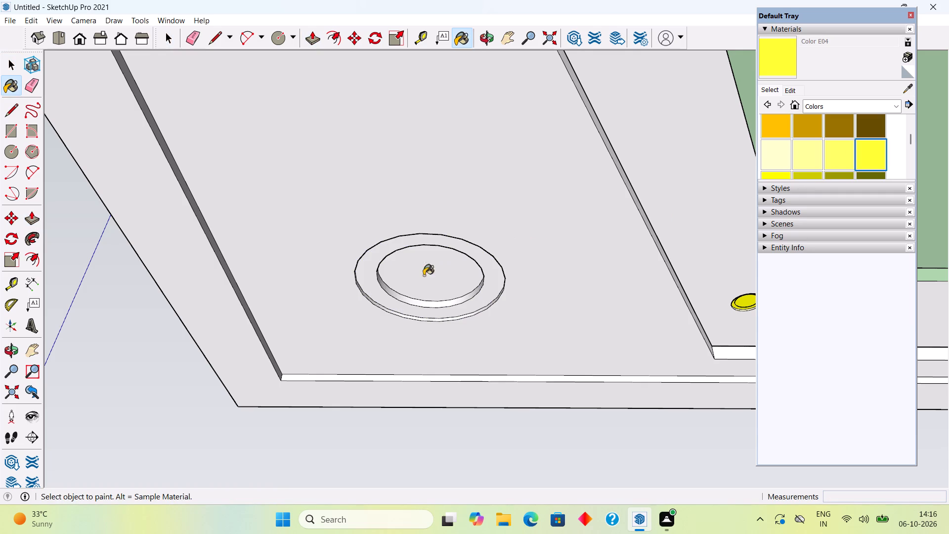
{"action": "left_click", "coordinate": [417, 279]}
{"action": "left_click", "coordinate": [422, 310]}
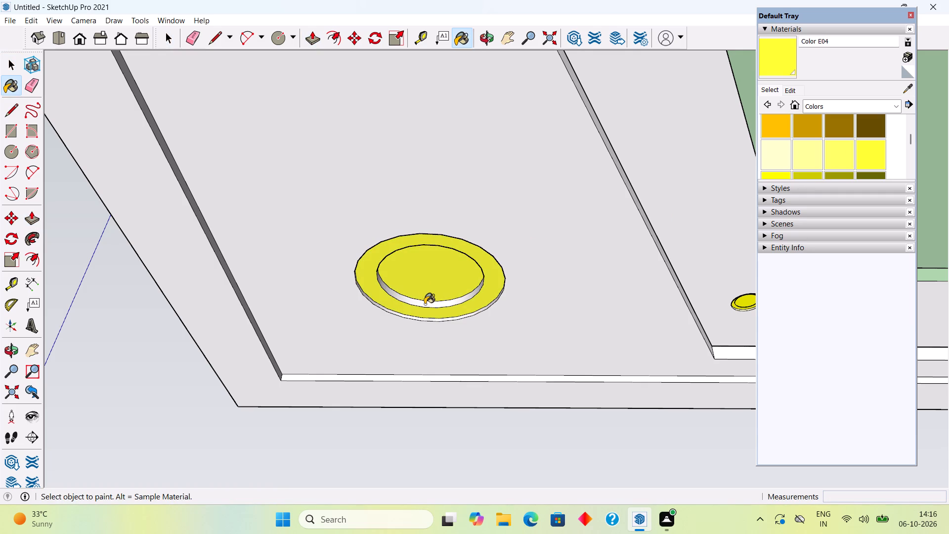
{"action": "left_click", "coordinate": [425, 304]}
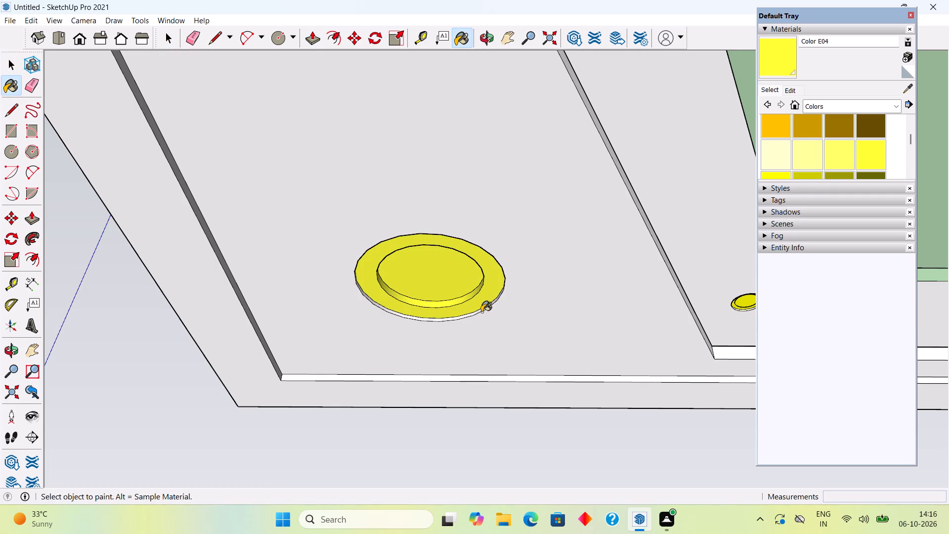
{"action": "left_click", "coordinate": [779, 153]}
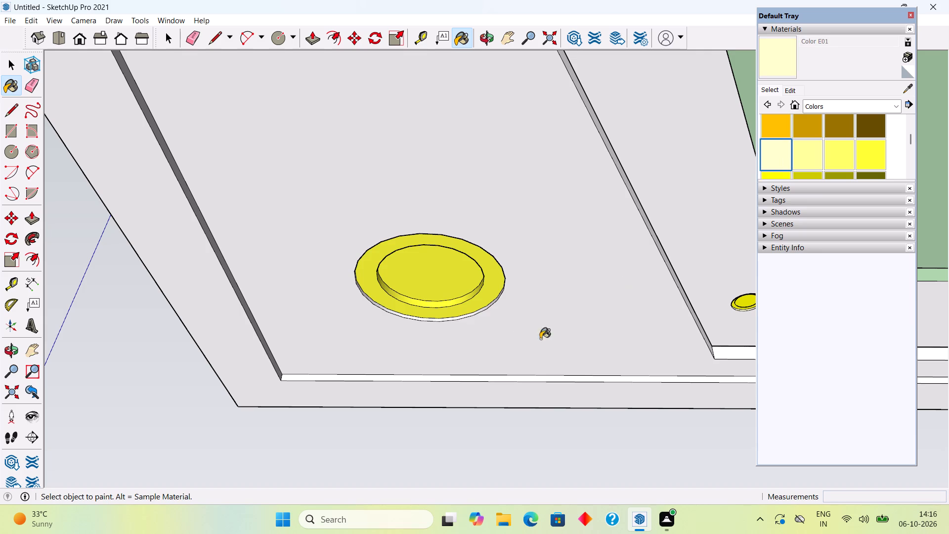
{"action": "scroll", "coordinate": [485, 345], "scroll_direction": "up", "scroll_amount": 5}
{"action": "scroll", "coordinate": [386, 293], "scroll_direction": "up", "scroll_amount": 4}
{"action": "left_click", "coordinate": [379, 302]}
{"action": "scroll", "coordinate": [379, 302], "scroll_direction": "down", "scroll_amount": 1}
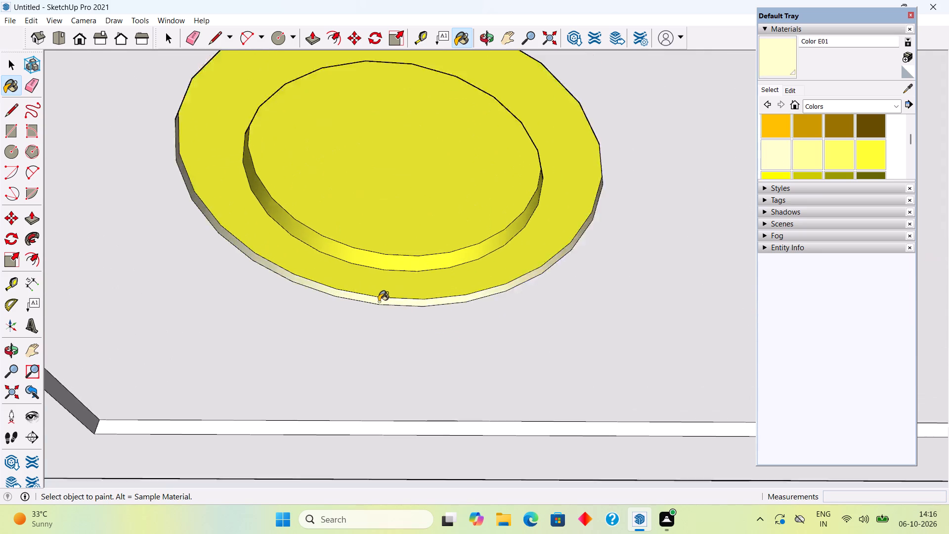
{"action": "scroll", "coordinate": [379, 302], "scroll_direction": "down", "scroll_amount": 20}
{"action": "scroll", "coordinate": [379, 302], "scroll_direction": "down", "scroll_amount": 10}
{"action": "key", "text": "space"}
Draw a circle on the white face inside the perimeter border, near the opposite corner beside the other small yellow fitting.
{"action": "scroll", "coordinate": [378, 292], "scroll_direction": "down", "scroll_amount": 4}
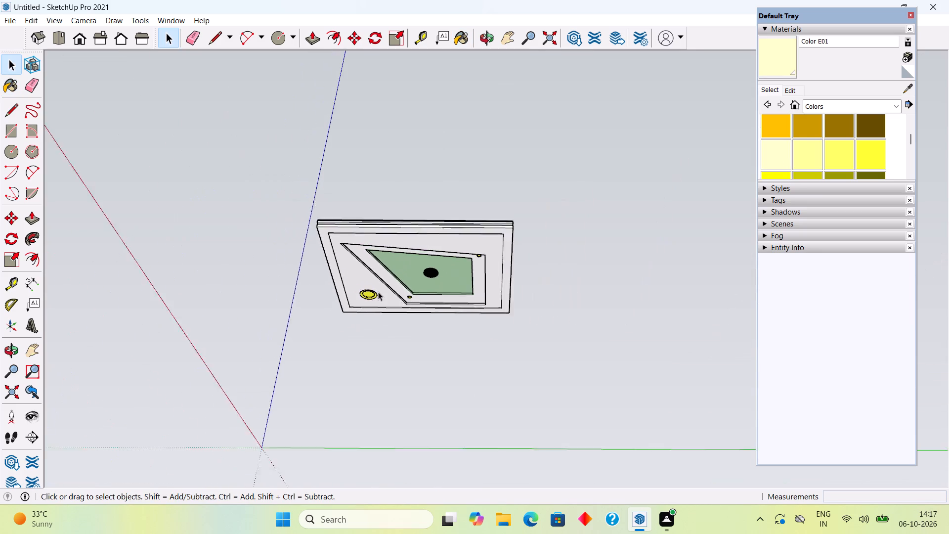
{"action": "middle_click_drag", "start_coordinate": [503, 231], "coordinate": [659, 165]}
{"action": "scroll", "coordinate": [506, 215], "scroll_direction": "up", "scroll_amount": 8}
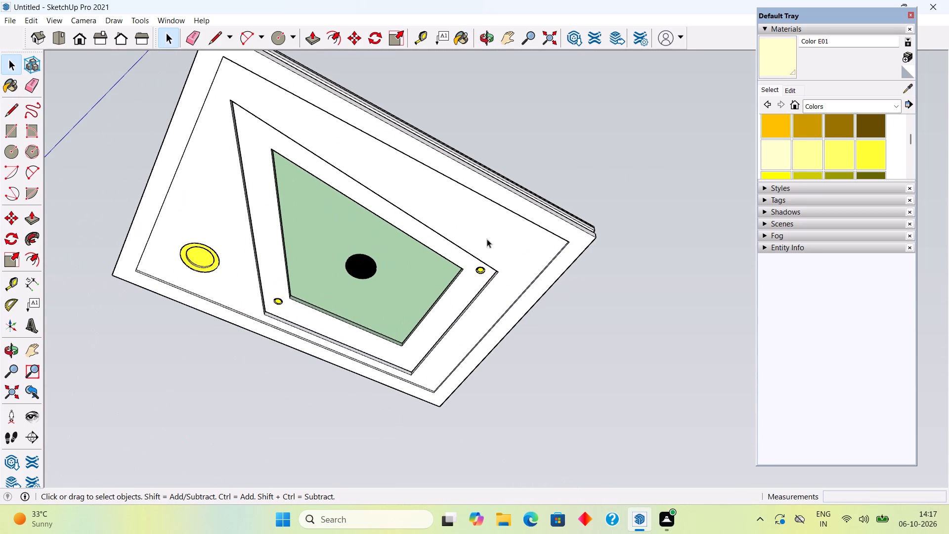
{"action": "left_click", "coordinate": [505, 263]}
{"action": "scroll", "coordinate": [506, 262], "scroll_direction": "up", "scroll_amount": 5}
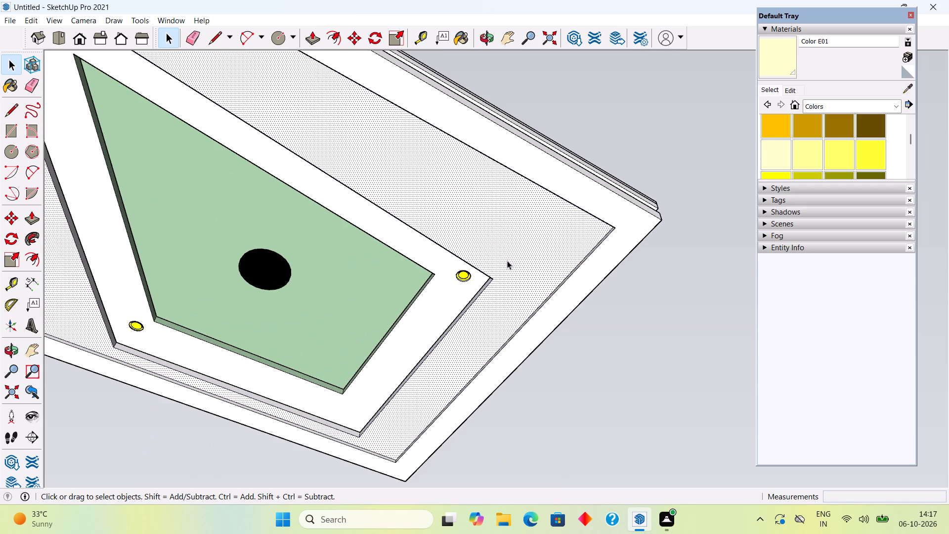
{"action": "key", "text": "c"}
{"action": "left_click", "coordinate": [524, 236]}
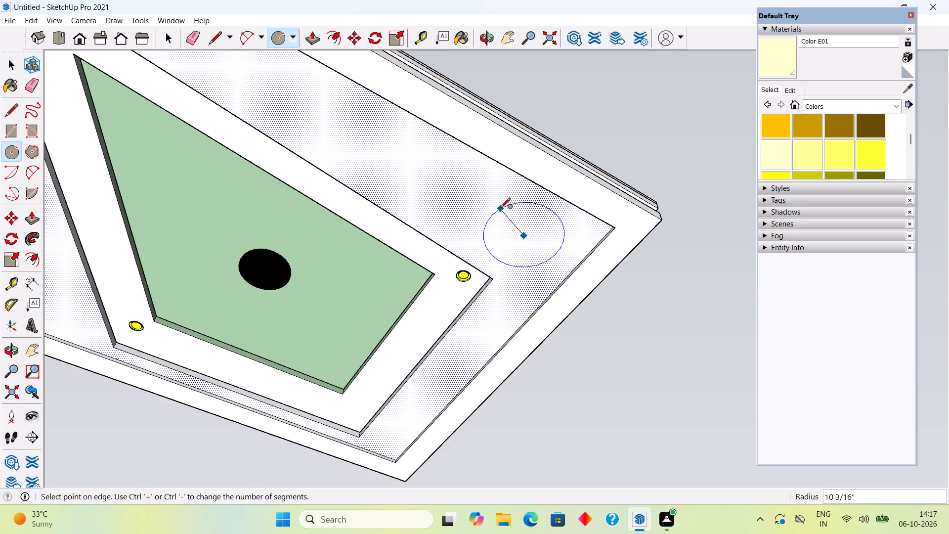
{"action": "left_click", "coordinate": [520, 219]}
{"action": "key", "text": "space"}
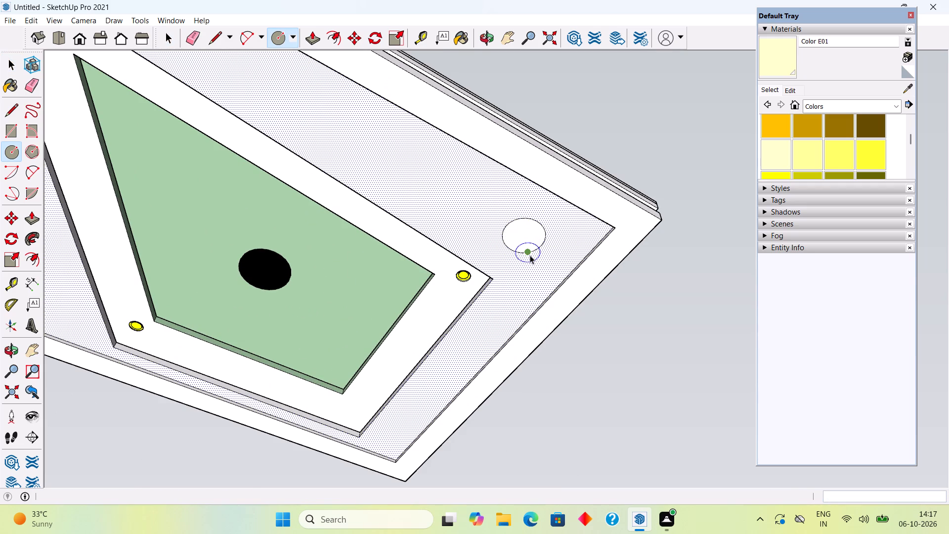
Offset the new corner circle inward to form a ring.
{"action": "type", "text": "f"}
{"action": "scroll", "coordinate": [532, 247], "scroll_direction": "up", "scroll_amount": 10}
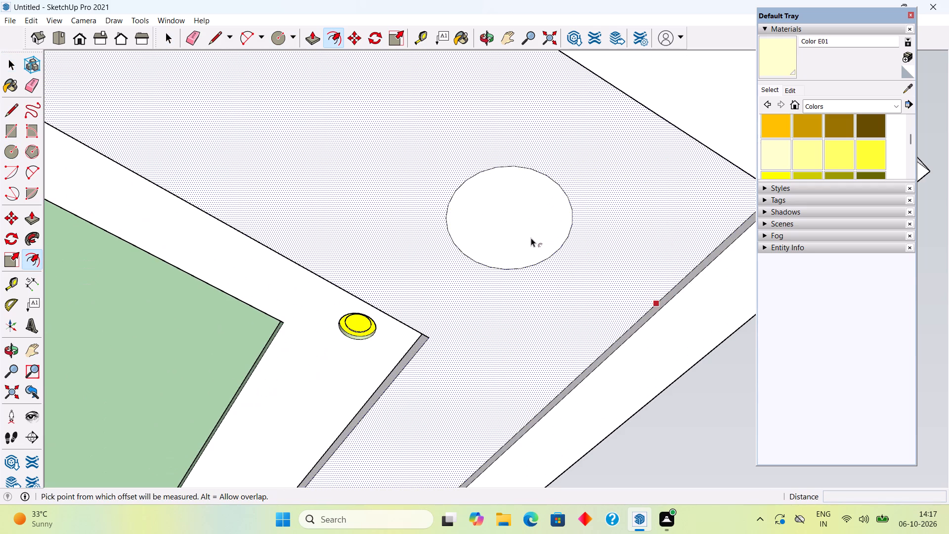
{"action": "key", "text": "space"}
{"action": "left_click", "coordinate": [531, 238]}
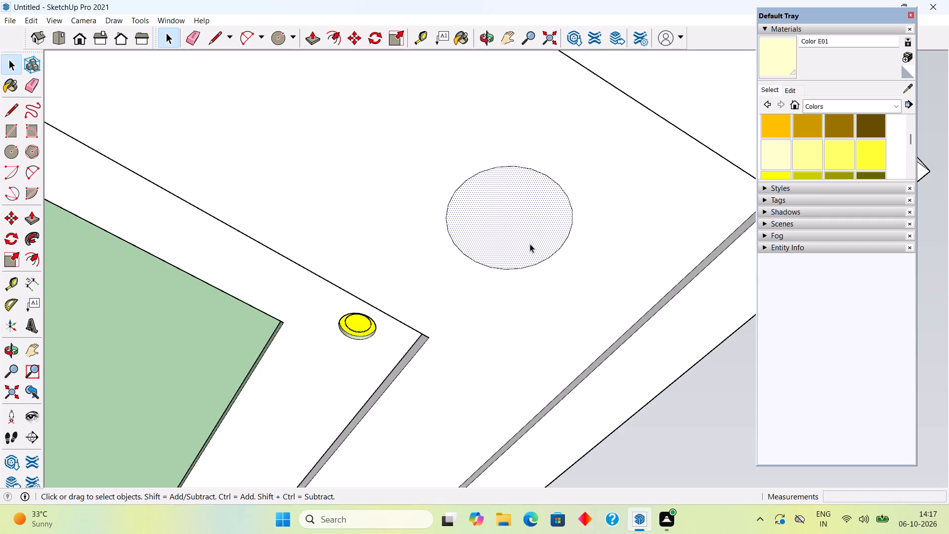
{"action": "key", "text": "f"}
{"action": "left_click", "coordinate": [530, 261]}
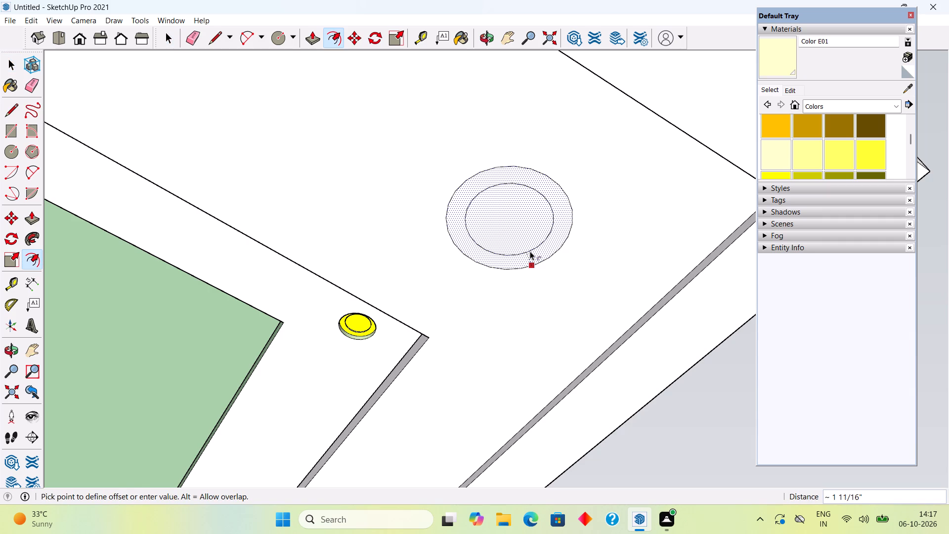
{"action": "left_click", "coordinate": [530, 253]}
{"action": "key", "text": "space"}
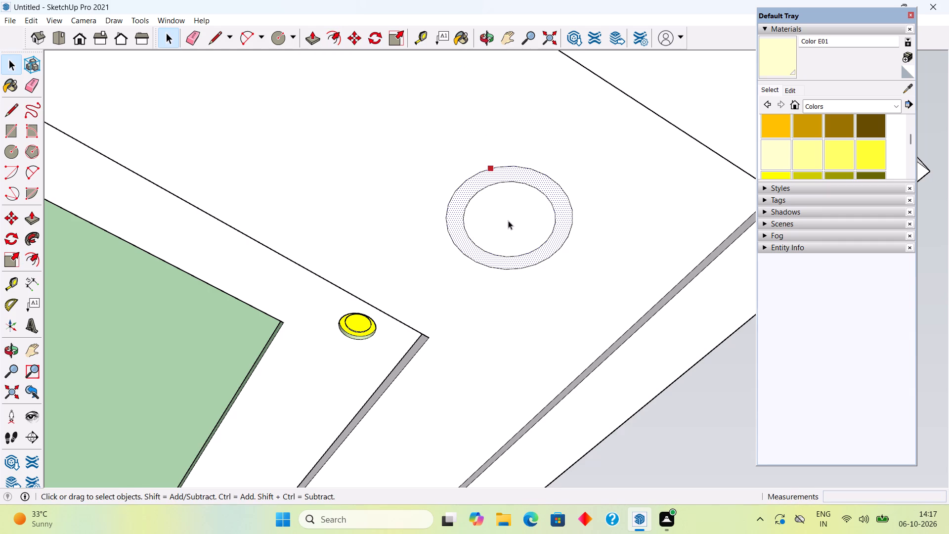
Push/Pull the new circle's inner face about 1 5/16" into the ceiling and its surrounding ring about 13/16".
{"action": "left_click", "coordinate": [508, 221]}
{"action": "key", "text": "p"}
{"action": "left_click", "coordinate": [508, 221]}
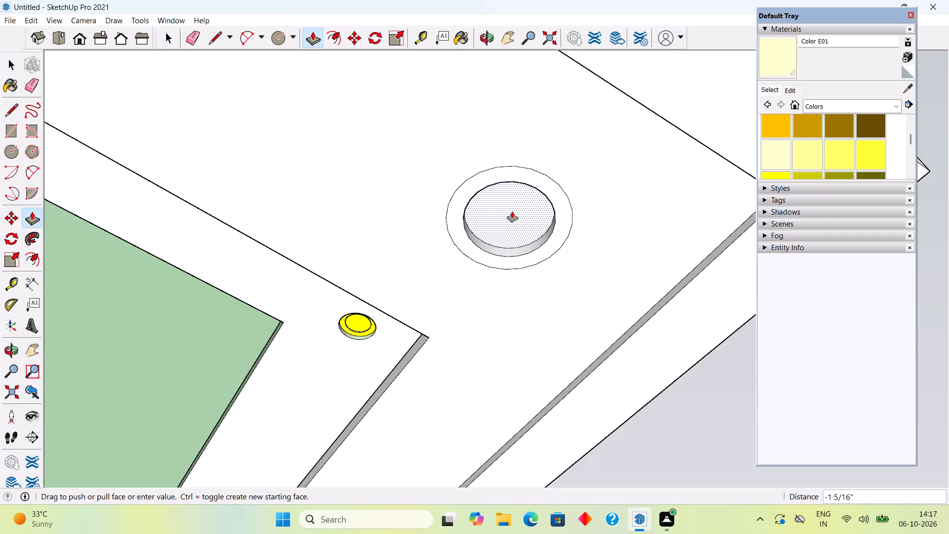
{"action": "left_click", "coordinate": [512, 211]}
{"action": "left_click", "coordinate": [527, 256]}
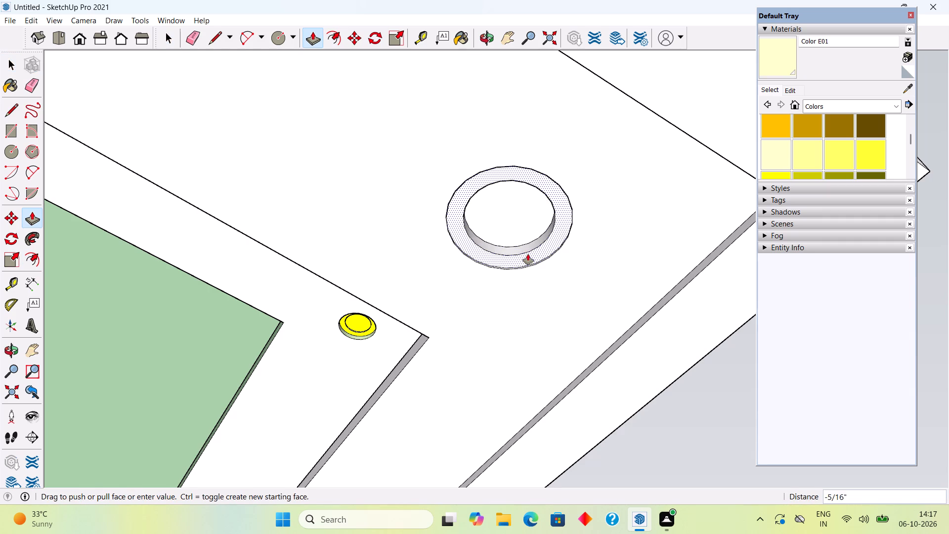
{"action": "left_click", "coordinate": [529, 251]}
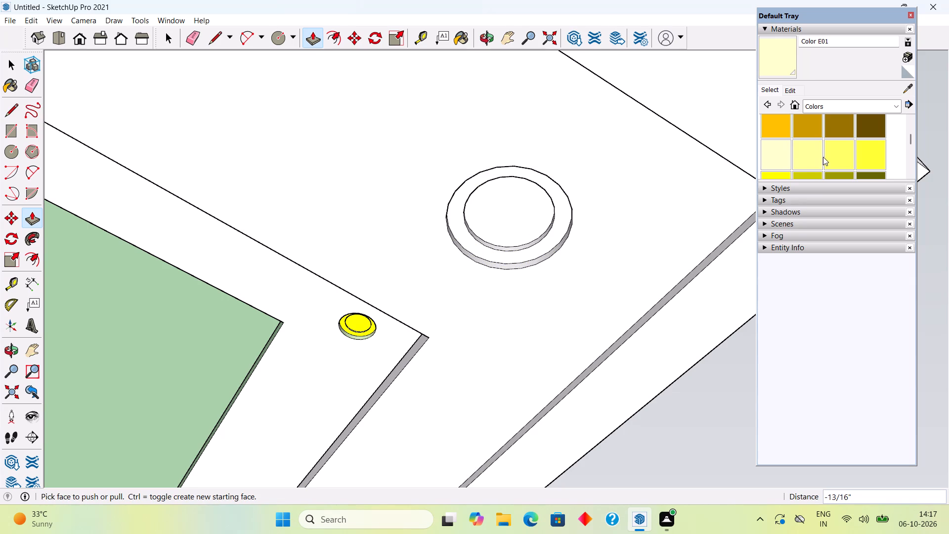
Paint the second large fitting's inner face, inner rim and ring with Color E04, and its outer rim with Color E01.
{"action": "left_click", "coordinate": [861, 152]}
{"action": "left_click", "coordinate": [486, 216]}
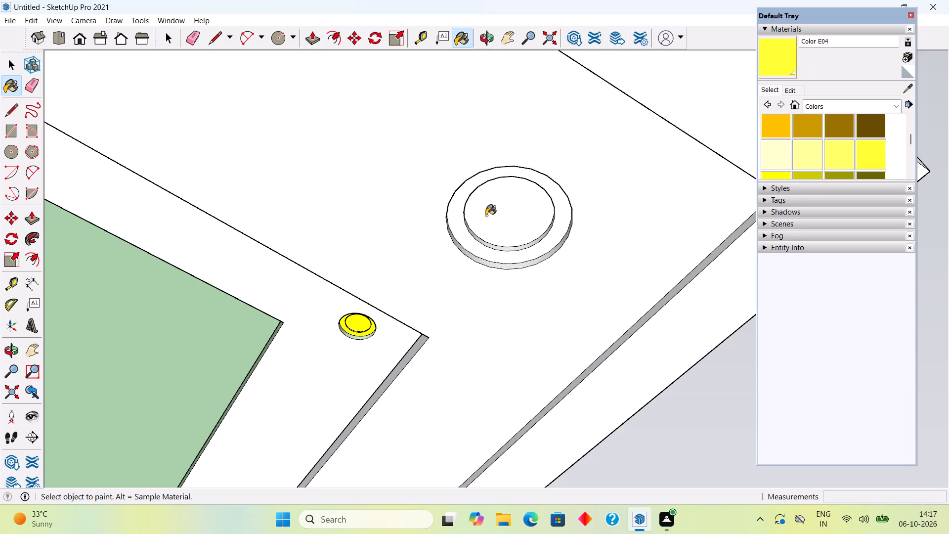
{"action": "left_click", "coordinate": [492, 247]}
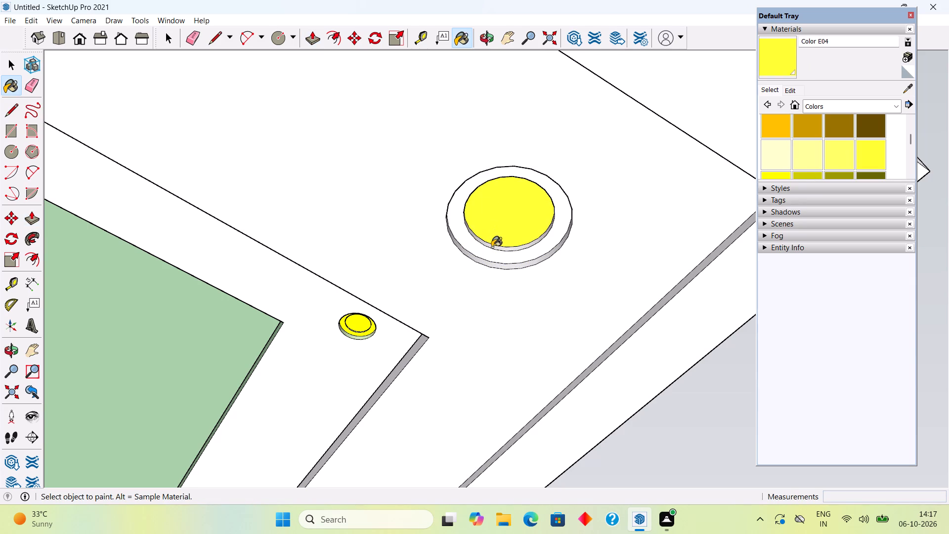
{"action": "left_click", "coordinate": [493, 252]}
{"action": "left_click", "coordinate": [784, 162]}
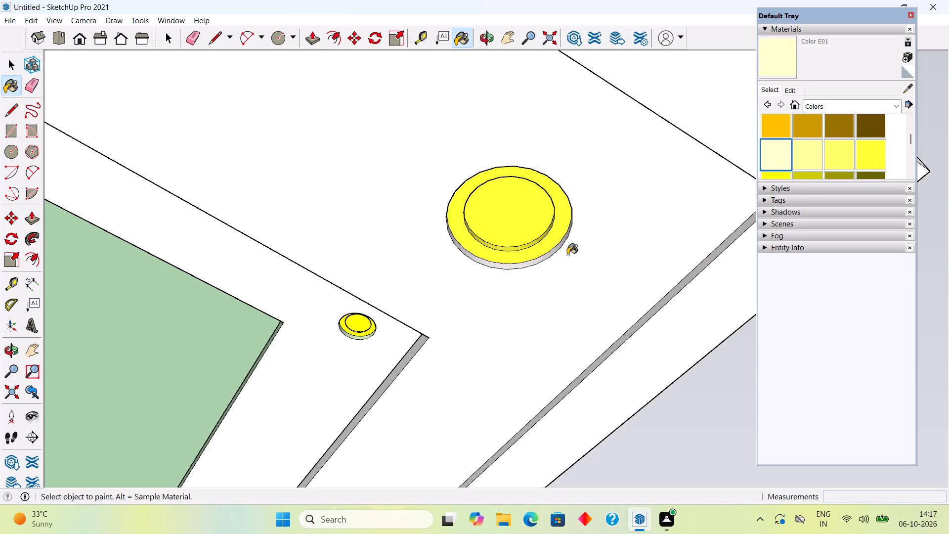
{"action": "left_click", "coordinate": [525, 267]}
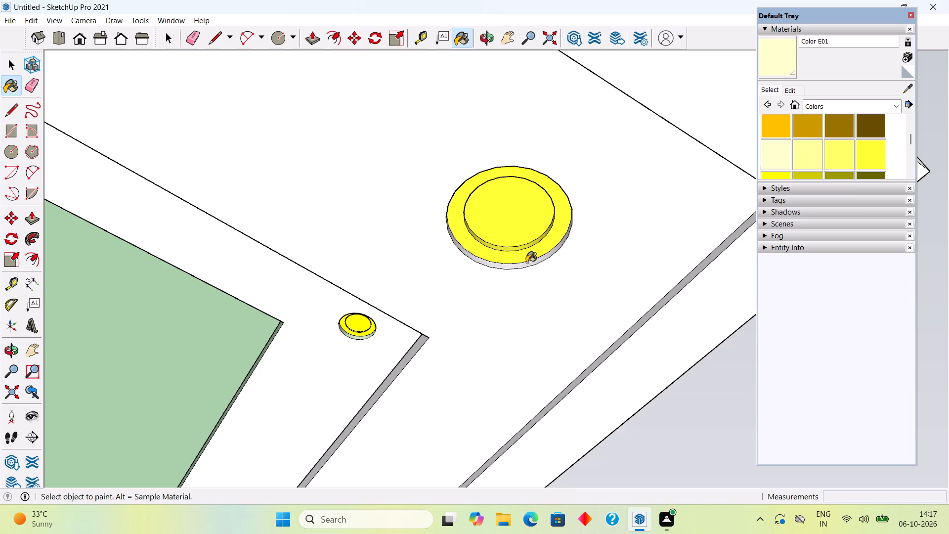
{"action": "left_click", "coordinate": [526, 264]}
{"action": "key", "text": "space"}
Unhide all hidden geometry to bring back the kitchen below the false ceiling.
{"action": "scroll", "coordinate": [526, 265], "scroll_direction": "down", "scroll_amount": 18}
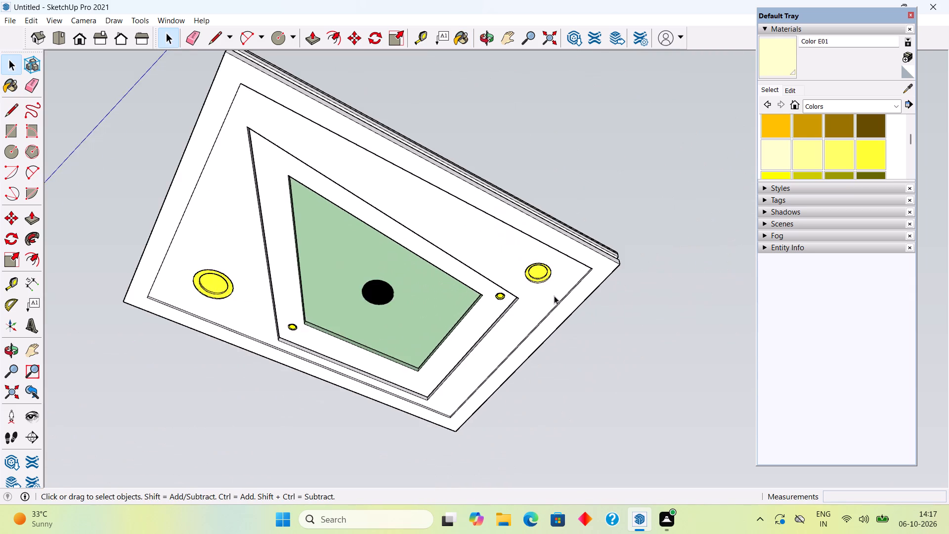
{"action": "scroll", "coordinate": [554, 296], "scroll_direction": "down", "scroll_amount": 6}
{"action": "left_click", "coordinate": [586, 192]}
{"action": "scroll", "coordinate": [586, 192], "scroll_direction": "down", "scroll_amount": 1}
{"action": "middle_click_drag", "start_coordinate": [559, 248], "coordinate": [443, 325]}
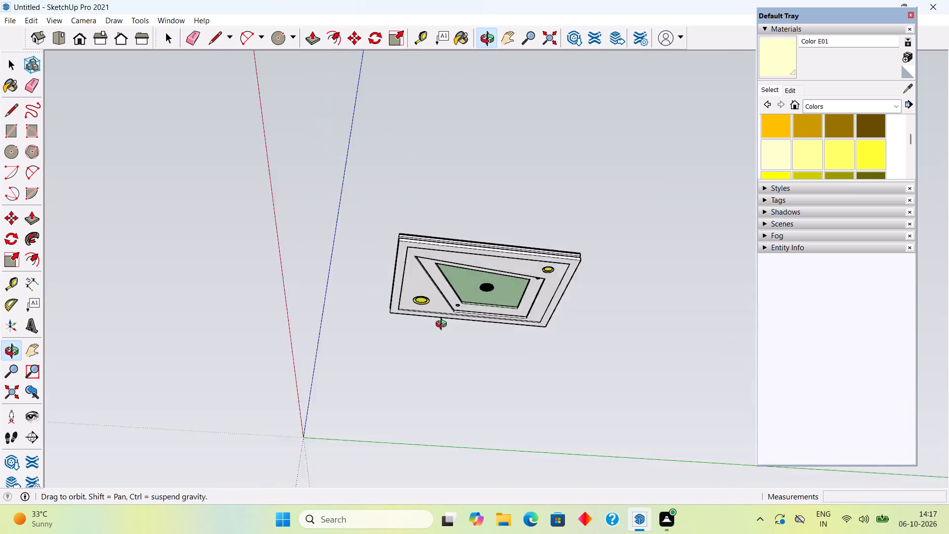
{"action": "middle_click_drag", "start_coordinate": [443, 325], "coordinate": [614, 426]}
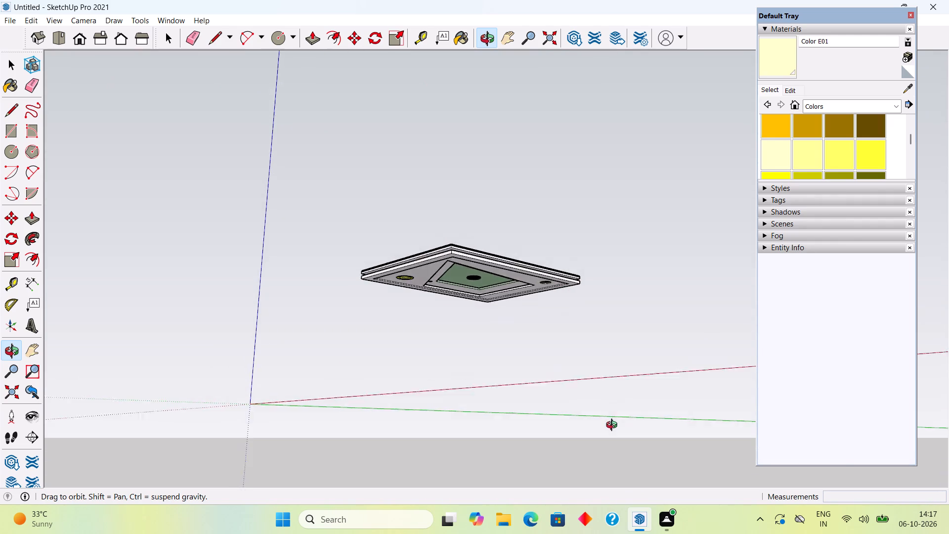
{"action": "middle_click_drag", "start_coordinate": [614, 426], "coordinate": [380, 474]}
{"action": "scroll", "coordinate": [606, 440], "scroll_direction": "down", "scroll_amount": 1}
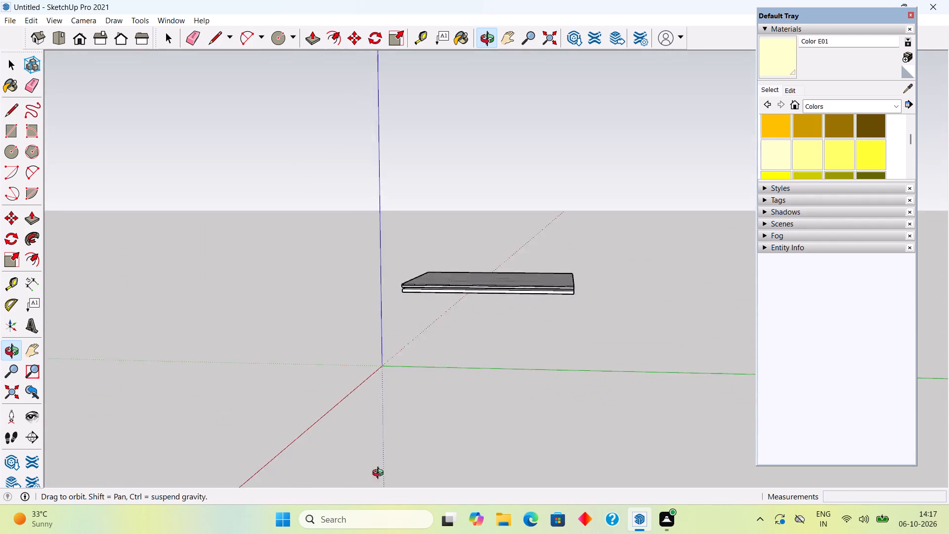
{"action": "middle_click_drag", "start_coordinate": [380, 474], "coordinate": [554, 473]}
{"action": "scroll", "coordinate": [435, 307], "scroll_direction": "down", "scroll_amount": 4}
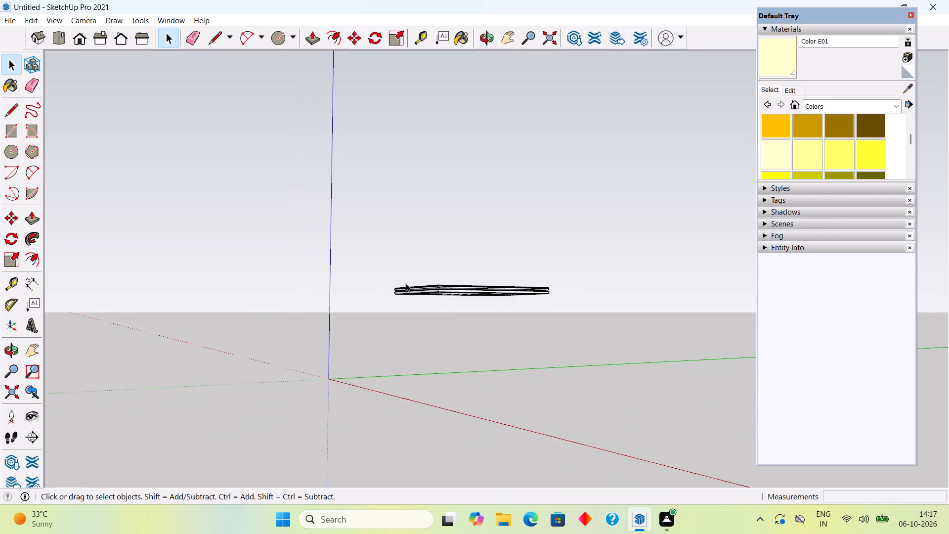
{"action": "left_click", "coordinate": [25, 18]}
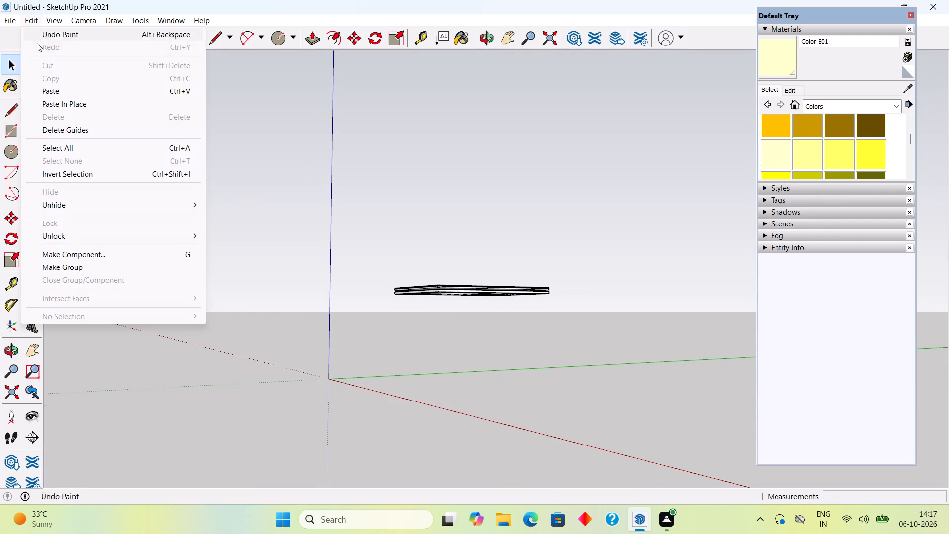
{"action": "left_click", "coordinate": [82, 208]}
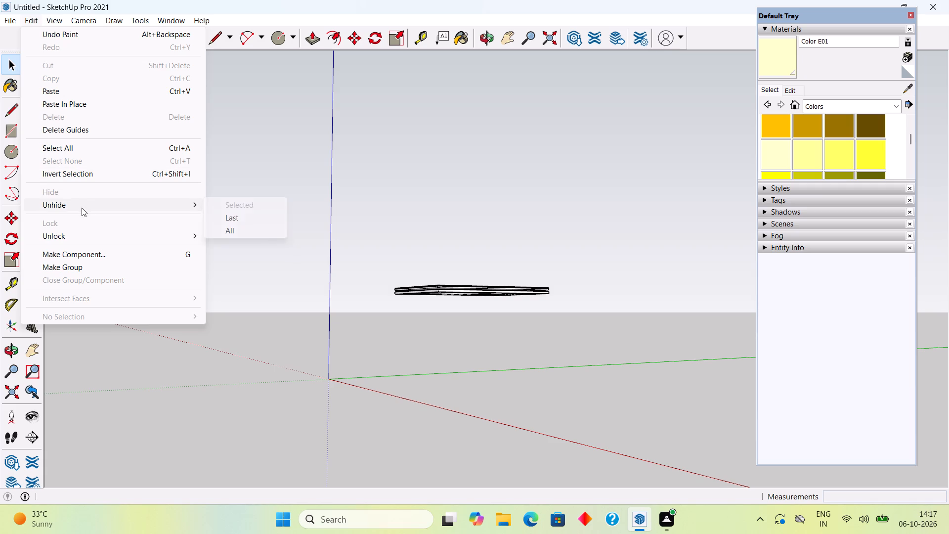
{"action": "left_click", "coordinate": [196, 205]}
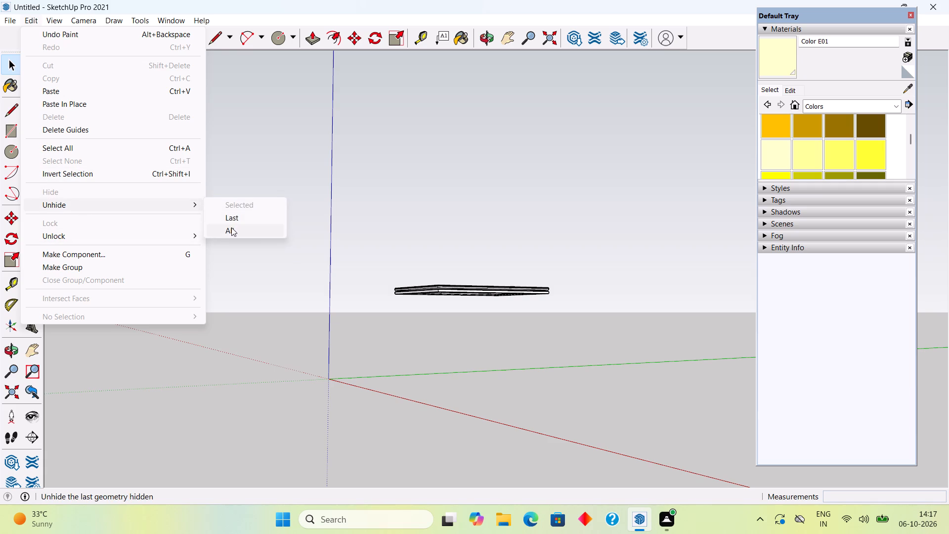
{"action": "left_click", "coordinate": [231, 227]}
Push/Pull the false ceiling's perimeter border face downward about 2 9/16".
{"action": "middle_click_drag", "start_coordinate": [383, 267], "coordinate": [610, 270]}
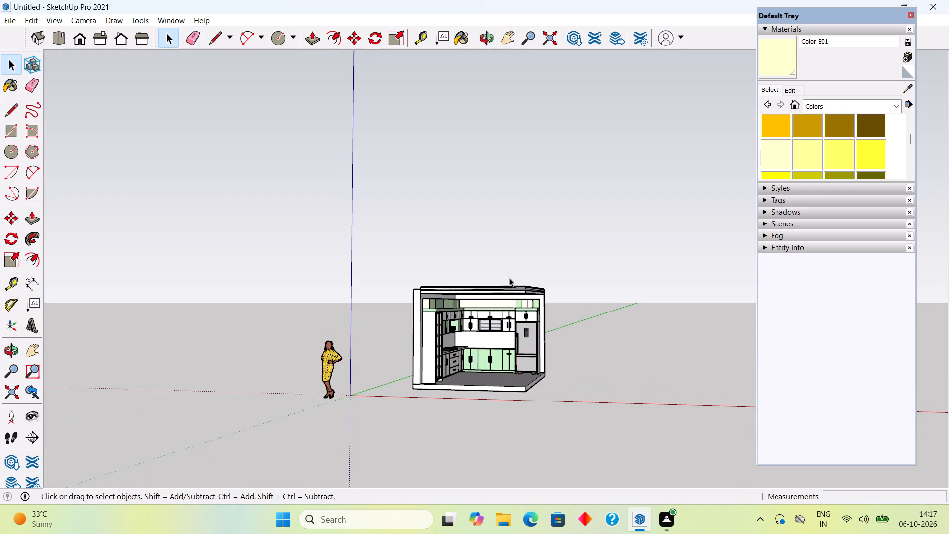
{"action": "scroll", "coordinate": [509, 279], "scroll_direction": "up", "scroll_amount": 14}
{"action": "middle_click_drag", "start_coordinate": [488, 298], "coordinate": [510, 216]}
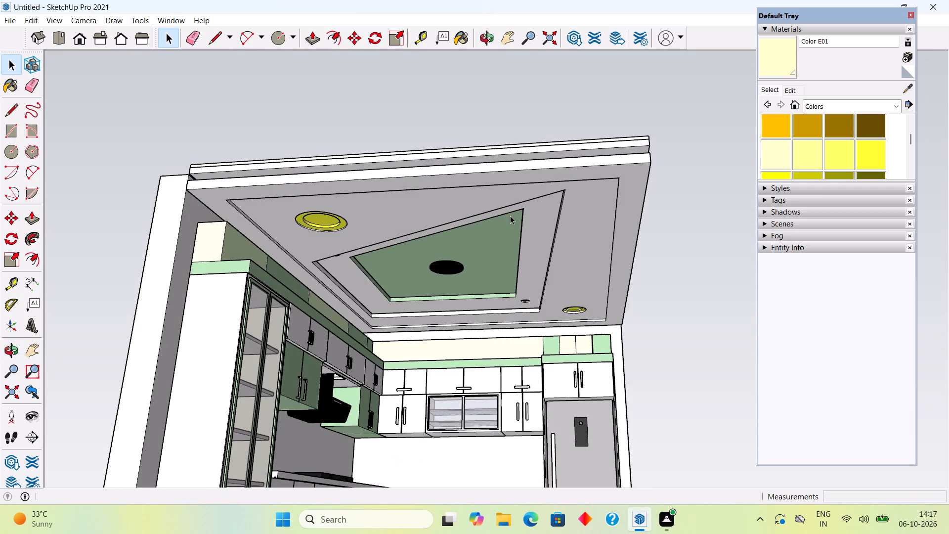
{"action": "left_click", "coordinate": [199, 195]}
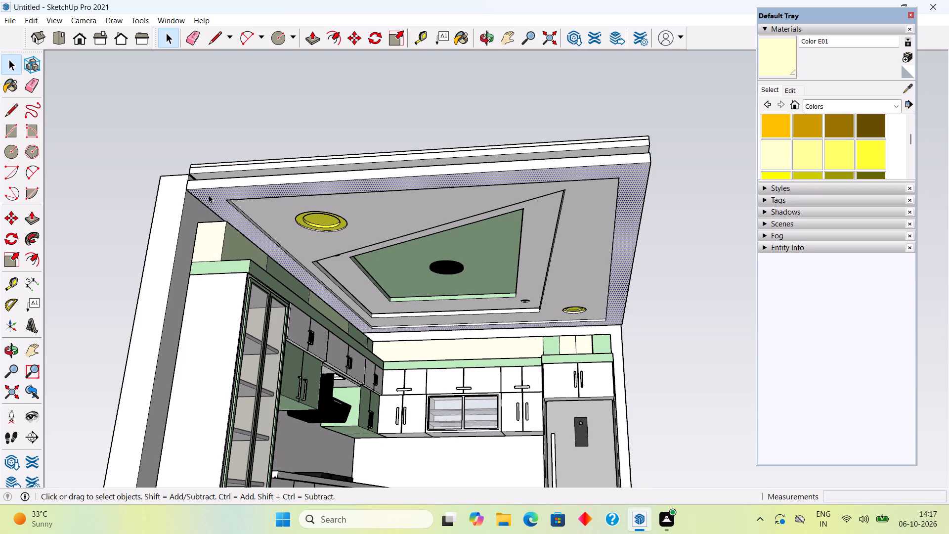
{"action": "key", "text": "p"}
{"action": "left_click", "coordinate": [209, 195]}
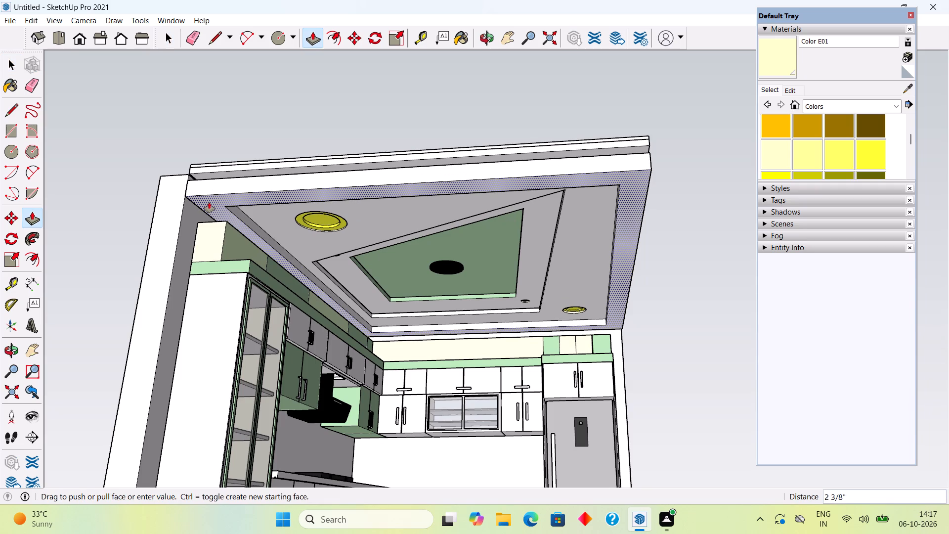
{"action": "left_click", "coordinate": [209, 203]}
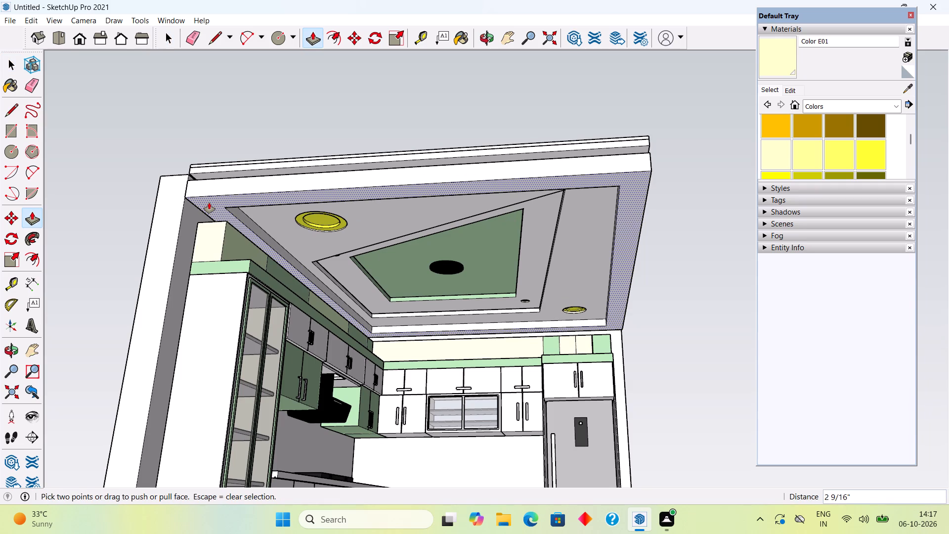
{"action": "middle_click_drag", "start_coordinate": [435, 215], "coordinate": [411, 187]}
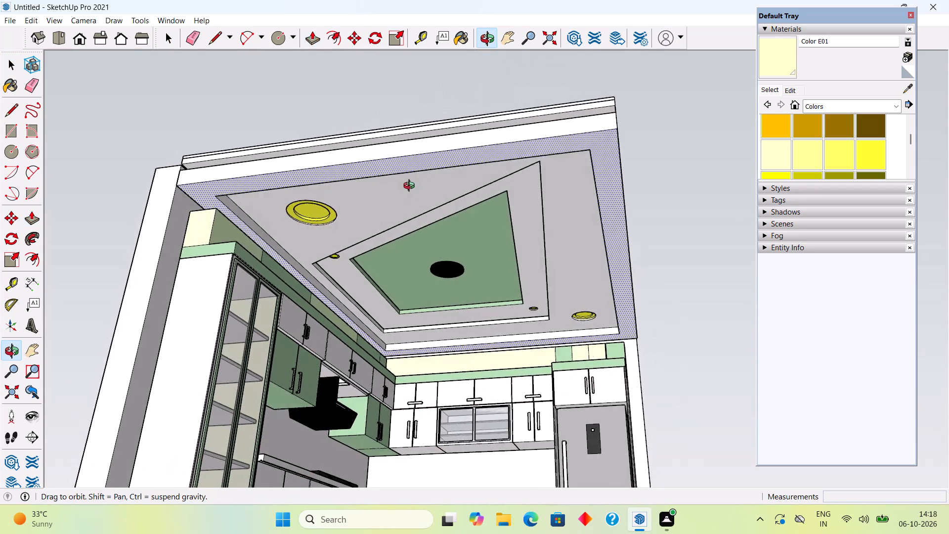
{"action": "middle_click_drag", "start_coordinate": [411, 187], "coordinate": [410, 207]}
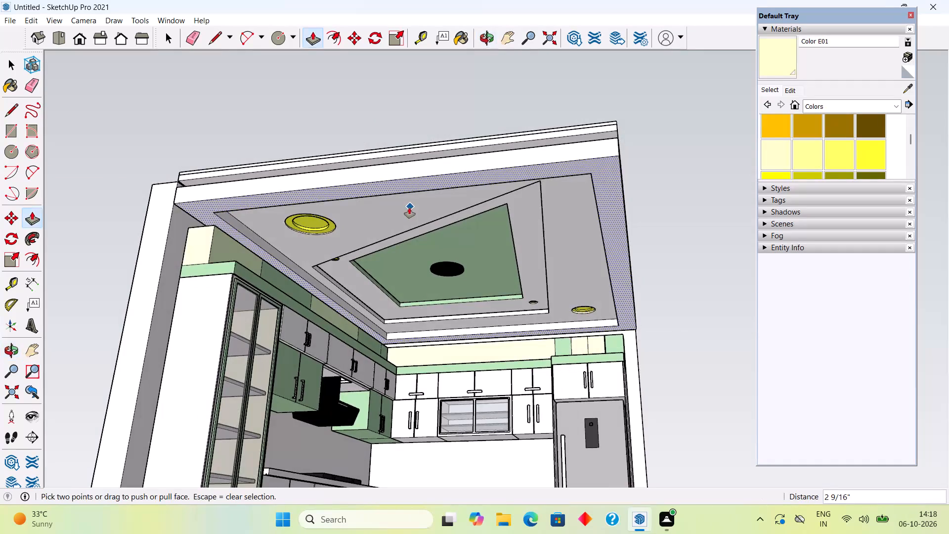
{"action": "scroll", "coordinate": [409, 208], "scroll_direction": "down", "scroll_amount": 3}
{"action": "key", "text": "space"}
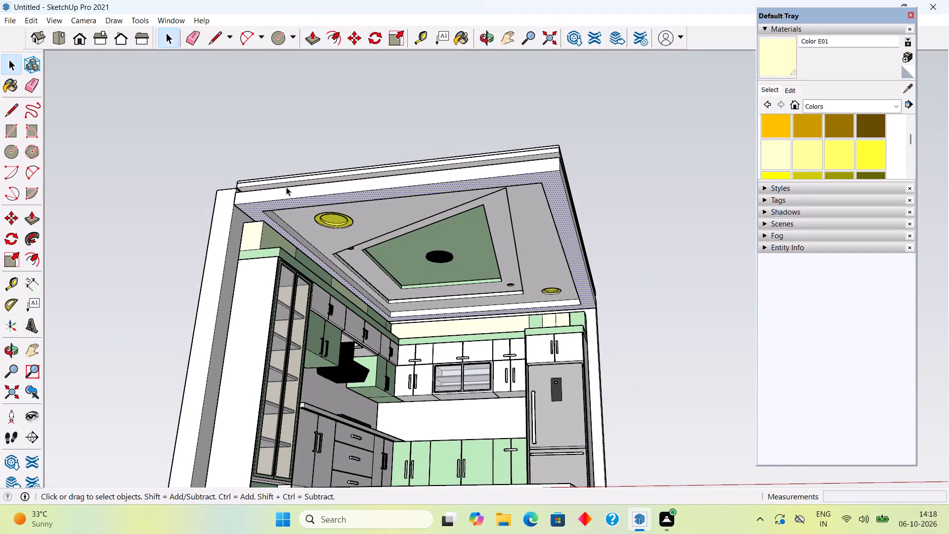
Make a group of the false ceiling's border and all its connected geometry.
{"action": "middle_click_drag", "start_coordinate": [302, 167], "coordinate": [302, 217]}
{"action": "left_click", "coordinate": [301, 226]}
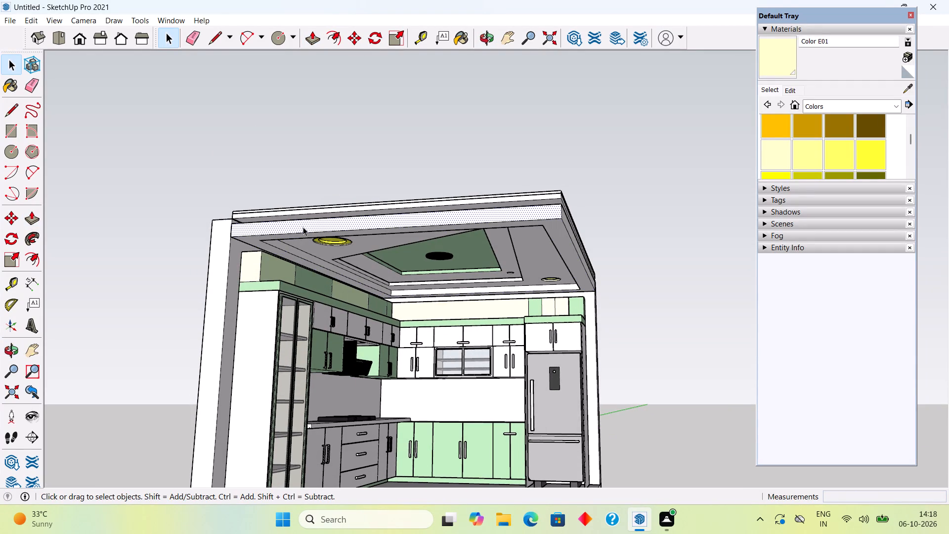
{"action": "triple_click", "coordinate": [303, 227]}
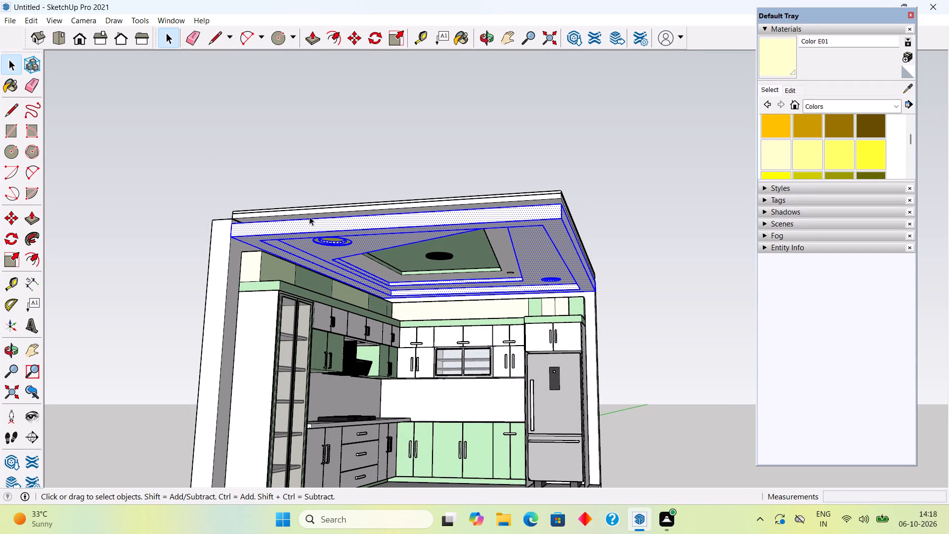
{"action": "left_click", "coordinate": [331, 208], "text": "shift"}
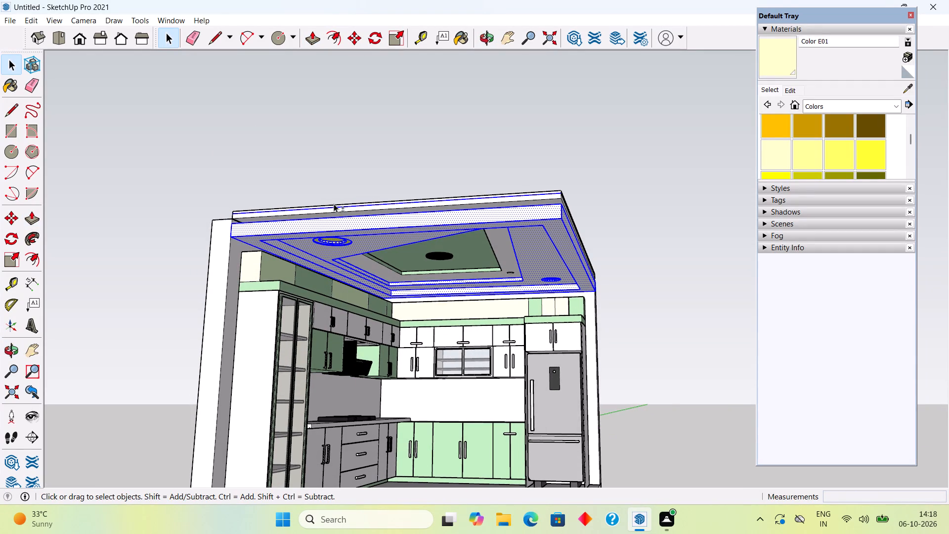
{"action": "scroll", "coordinate": [334, 204], "scroll_direction": "up", "scroll_amount": 4, "text": "shift"}
{"action": "middle_click_drag", "start_coordinate": [349, 197], "coordinate": [325, 356], "text": "shift"}
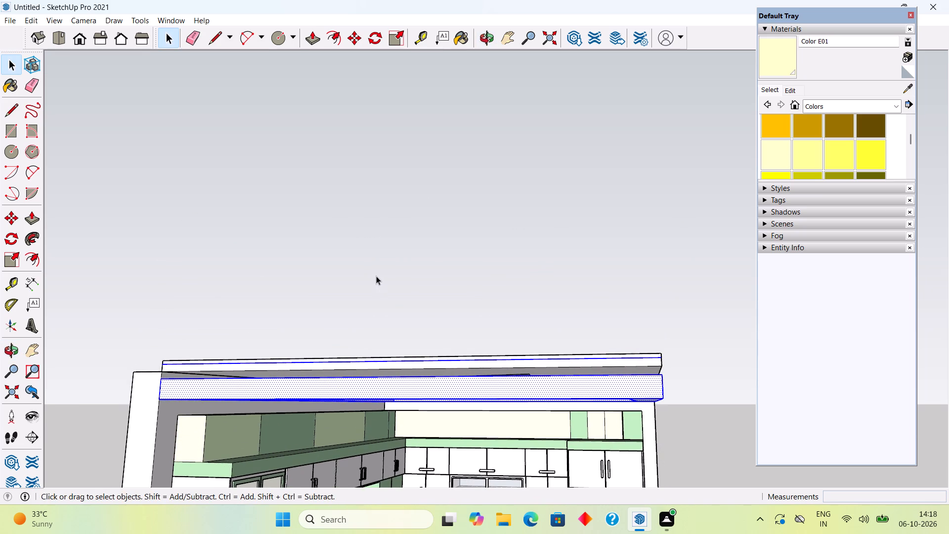
{"action": "middle_click_drag", "start_coordinate": [376, 276], "coordinate": [379, 424]}
{"action": "left_click", "coordinate": [385, 423]}
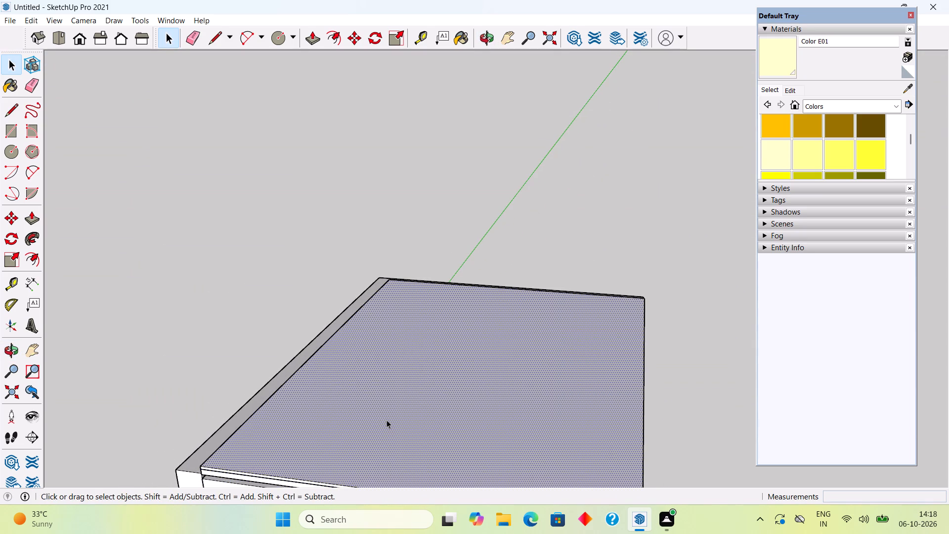
{"action": "scroll", "coordinate": [344, 33], "scroll_direction": "down", "scroll_amount": 5}
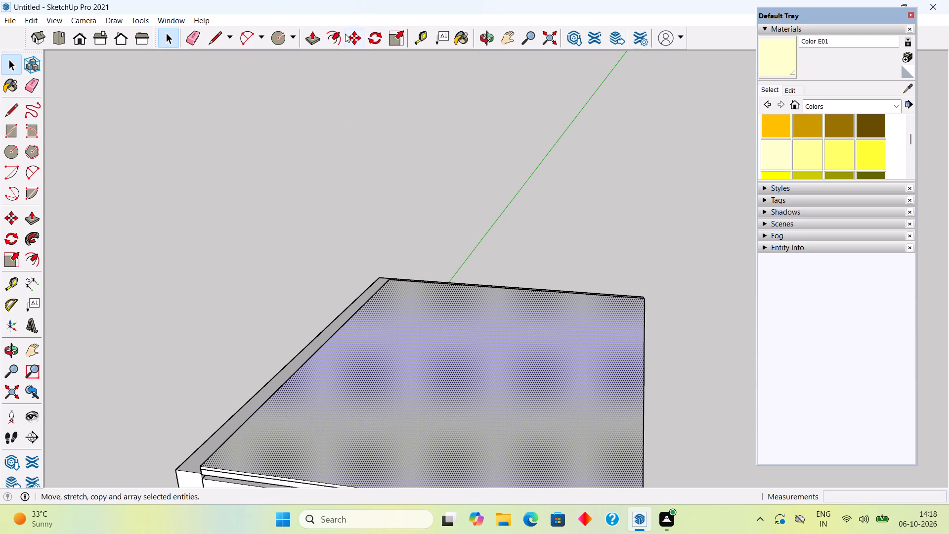
{"action": "scroll", "coordinate": [386, 307], "scroll_direction": "down", "scroll_amount": 9}
{"action": "middle_click_drag", "start_coordinate": [392, 360], "coordinate": [419, 192]}
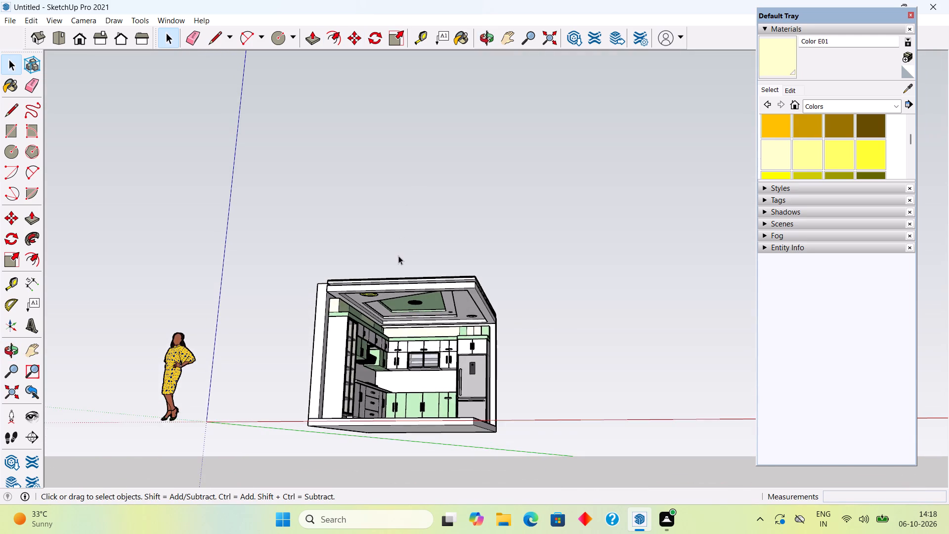
{"action": "scroll", "coordinate": [398, 256], "scroll_direction": "up", "scroll_amount": 5}
{"action": "middle_click_drag", "start_coordinate": [410, 309], "coordinate": [400, 275]}
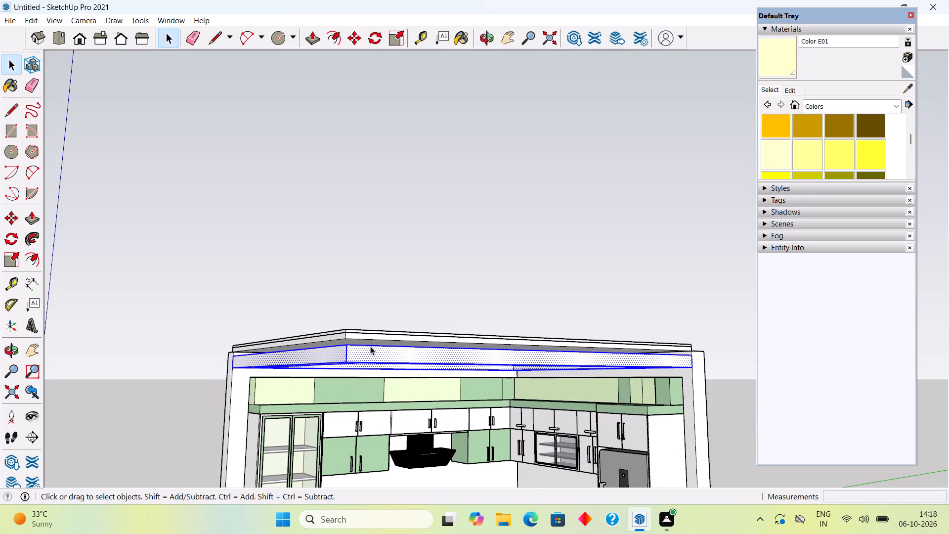
{"action": "right_click", "coordinate": [370, 350]}
{"action": "right_click", "coordinate": [441, 223]}
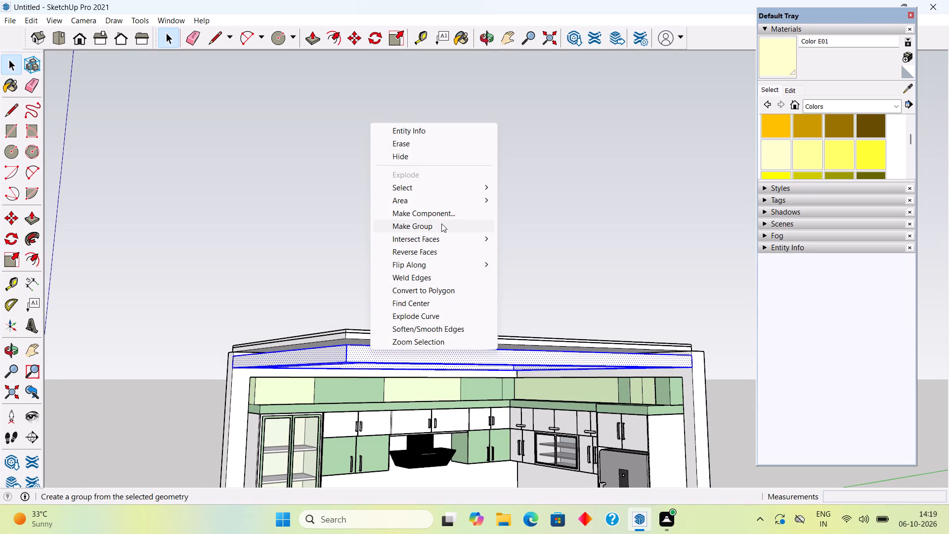
Group the top slab layers together with the false ceiling group.
{"action": "left_click", "coordinate": [413, 340]}
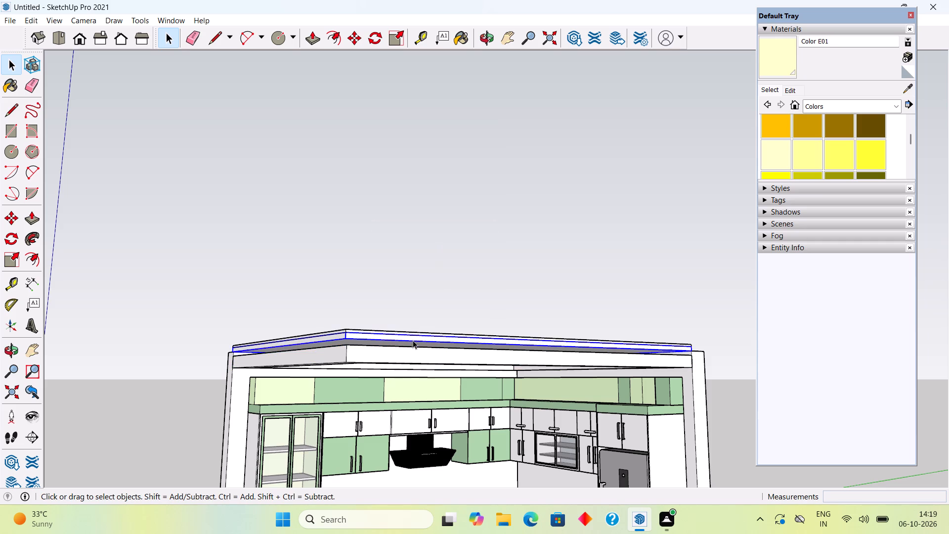
{"action": "middle_click_drag", "start_coordinate": [424, 334], "coordinate": [405, 423]}
{"action": "triple_click", "coordinate": [404, 423]}
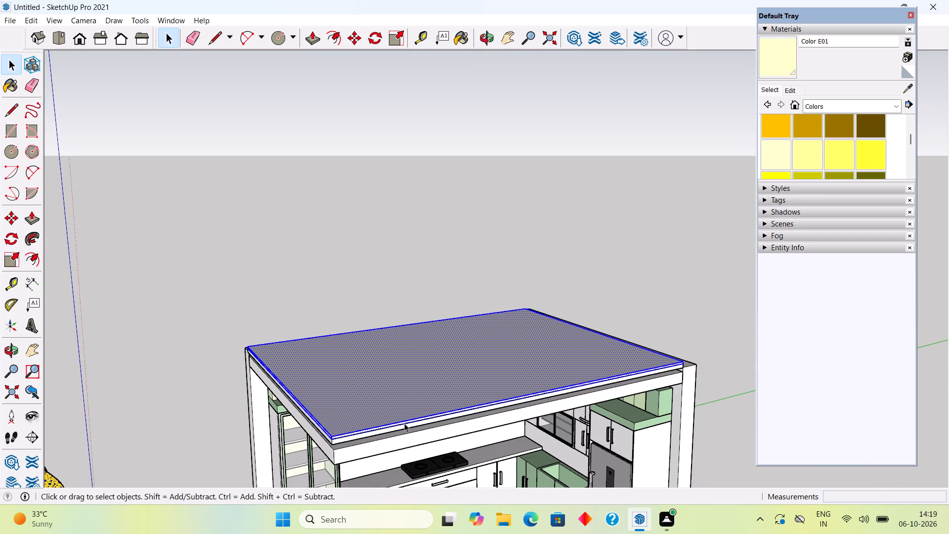
{"action": "left_click", "coordinate": [410, 425], "text": "shift"}
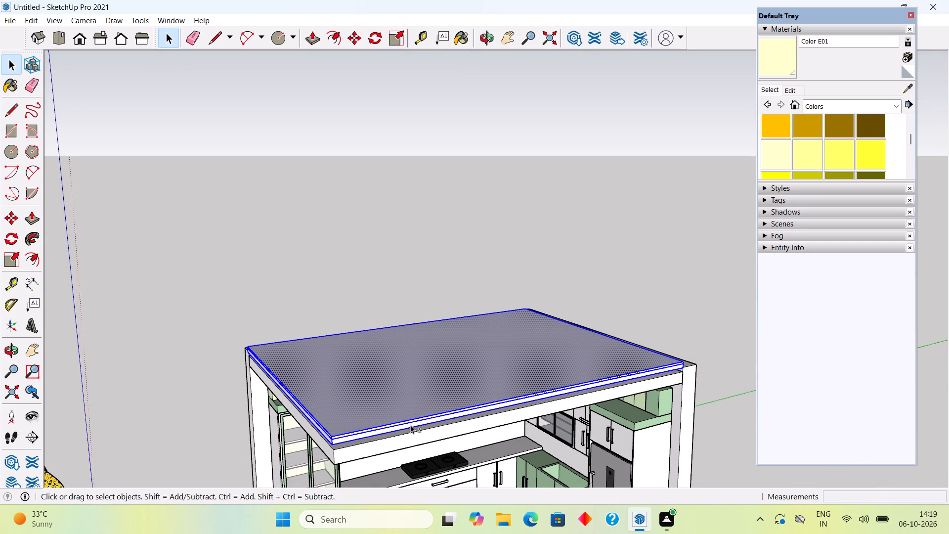
{"action": "left_click", "coordinate": [413, 435], "text": "shift"}
{"action": "right_click", "coordinate": [413, 435], "text": "shift"}
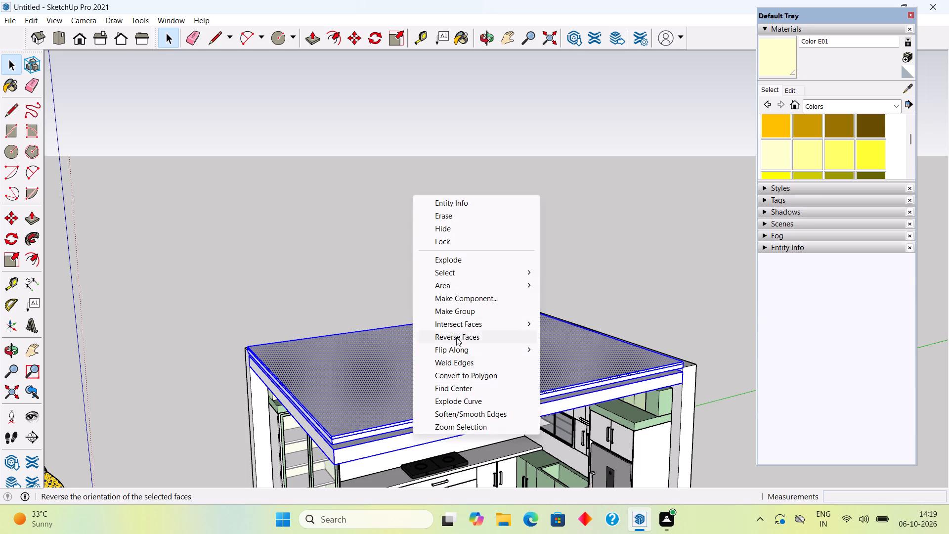
{"action": "left_click", "coordinate": [464, 310]}
{"action": "left_click", "coordinate": [403, 261]}
Examine the grouped ceiling and the kitchen from below, the front and the outer side.
{"action": "middle_click_drag", "start_coordinate": [405, 387], "coordinate": [416, 360]}
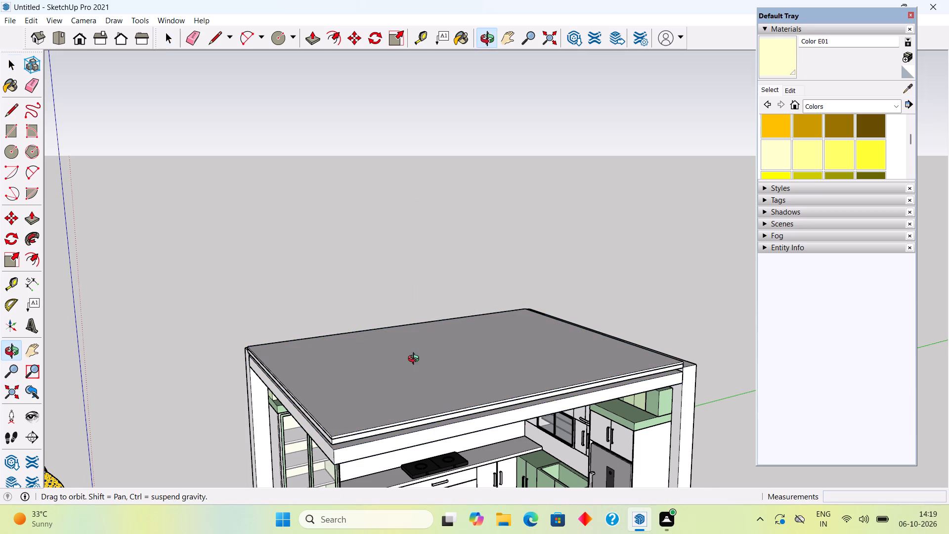
{"action": "middle_click_drag", "start_coordinate": [416, 360], "coordinate": [545, 267]}
{"action": "scroll", "coordinate": [549, 263], "scroll_direction": "down", "scroll_amount": 5}
{"action": "middle_click_drag", "start_coordinate": [569, 282], "coordinate": [574, 167]}
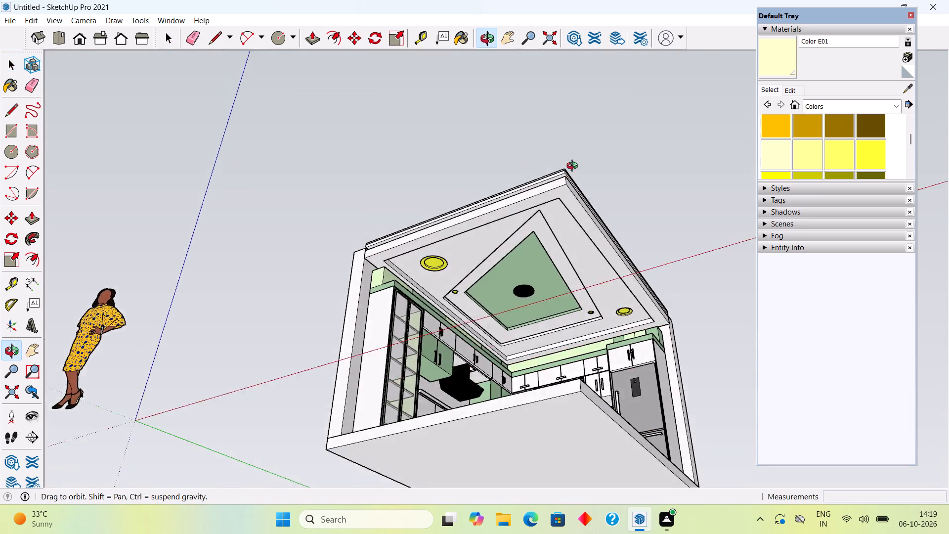
{"action": "middle_click_drag", "start_coordinate": [574, 167], "coordinate": [639, 192]}
{"action": "scroll", "coordinate": [638, 193], "scroll_direction": "down", "scroll_amount": 1}
{"action": "middle_click_drag", "start_coordinate": [547, 191], "coordinate": [310, 285]}
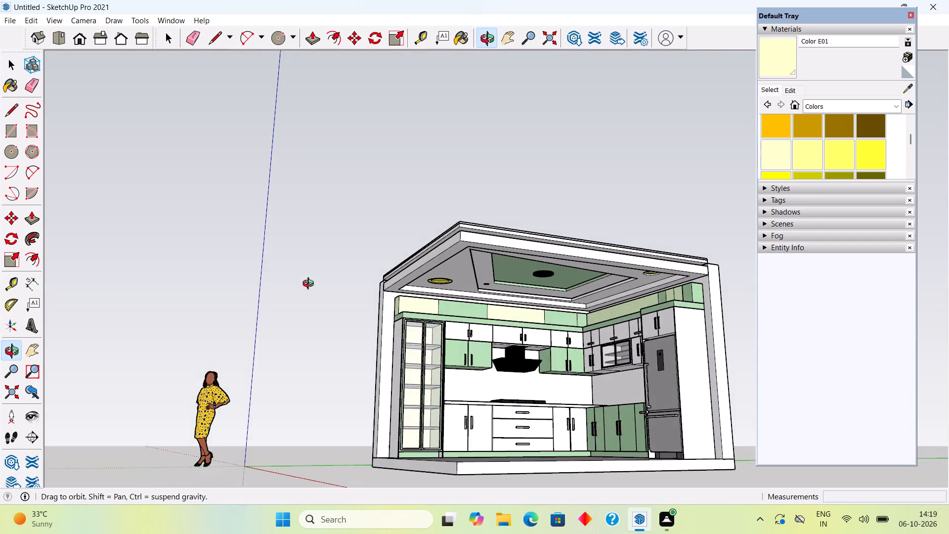
{"action": "middle_click_drag", "start_coordinate": [310, 285], "coordinate": [137, 296]}
{"action": "middle_click_drag", "start_coordinate": [371, 262], "coordinate": [138, 271]}
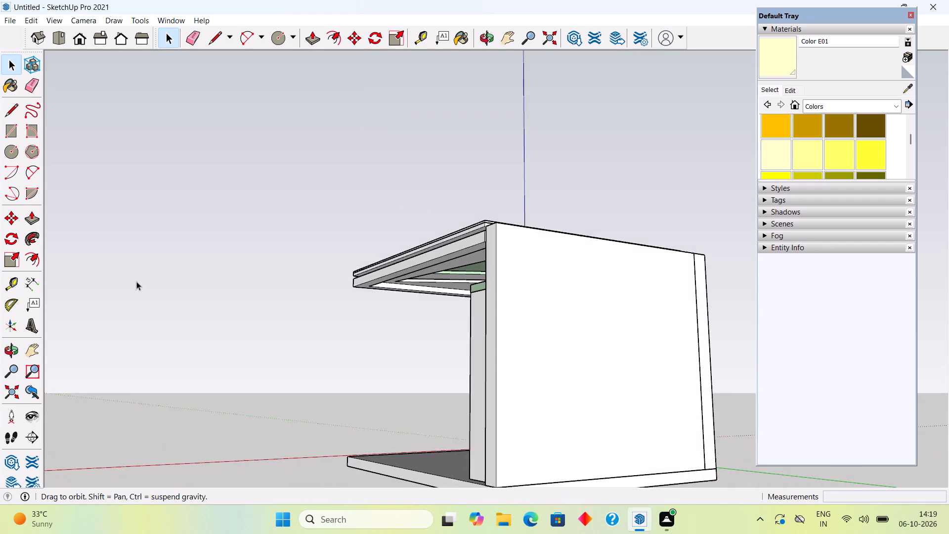
Inside the ceiling group, Push/Pull the border's inner vertical face on the open side beside the glass cabinet inward about 6 3/8".
{"action": "scroll", "coordinate": [461, 323], "scroll_direction": "up", "scroll_amount": 11}
{"action": "scroll", "coordinate": [353, 280], "scroll_direction": "up", "scroll_amount": 4}
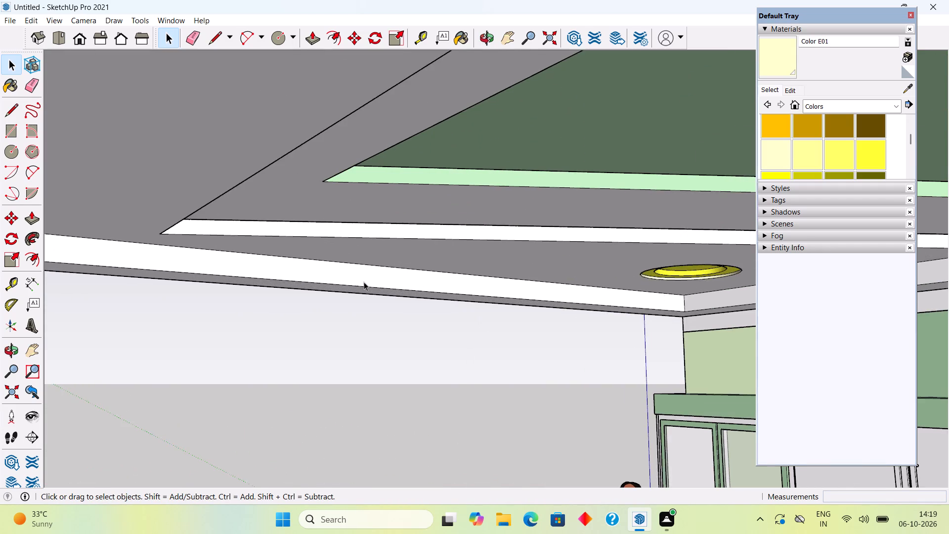
{"action": "middle_click_drag", "start_coordinate": [364, 282], "coordinate": [383, 289]}
{"action": "triple_click", "coordinate": [381, 292]}
{"action": "left_click", "coordinate": [385, 280]}
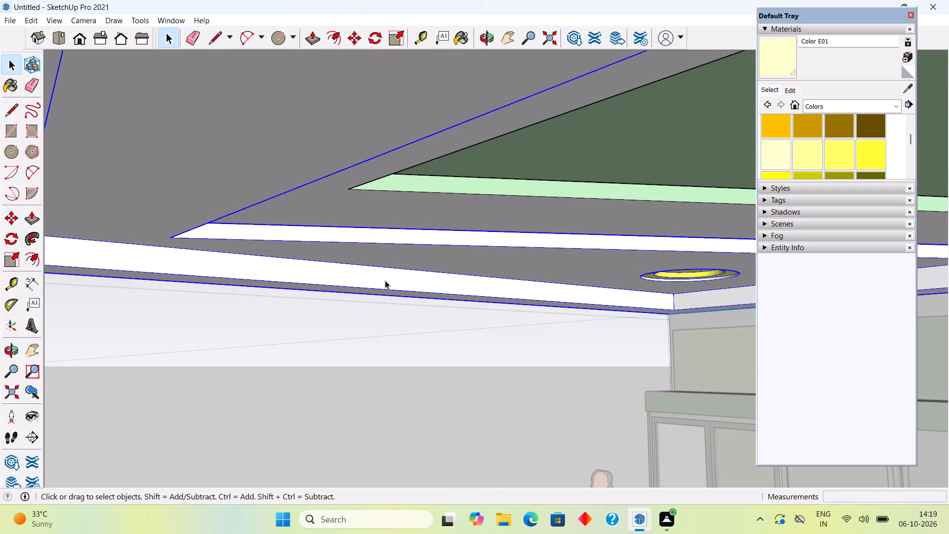
{"action": "double_click", "coordinate": [385, 280]}
{"action": "left_click", "coordinate": [385, 280]}
{"action": "left_click", "coordinate": [385, 280]}
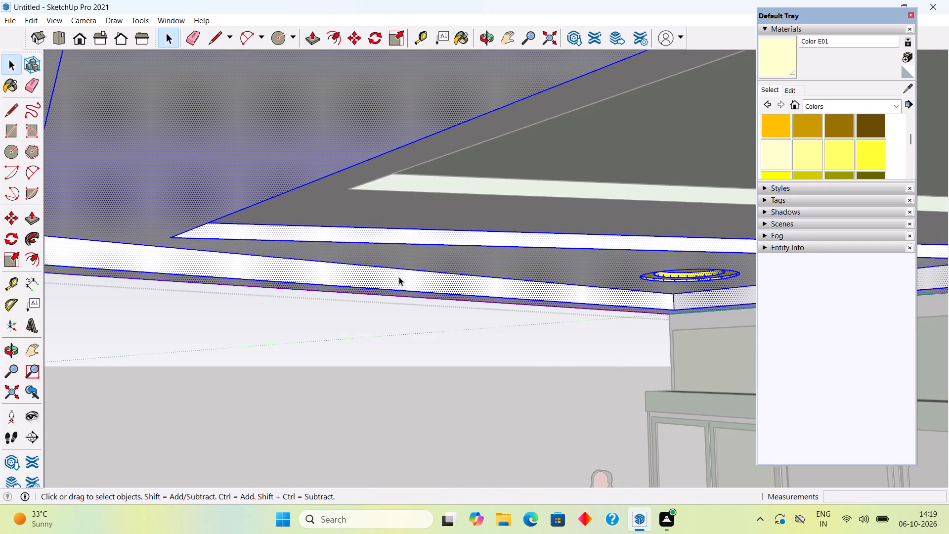
{"action": "key", "text": "p"}
{"action": "left_click", "coordinate": [401, 278]}
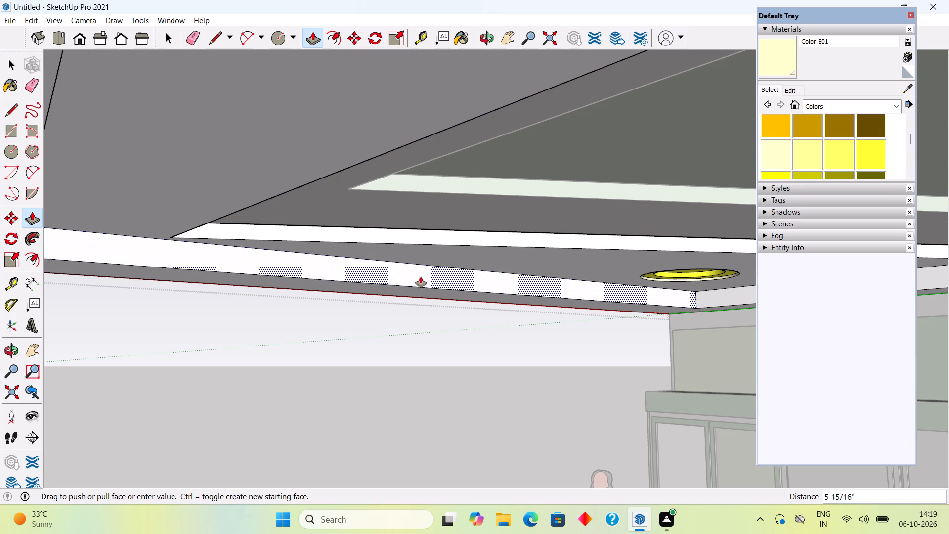
{"action": "left_click", "coordinate": [422, 277]}
Push/Pull the border's inner vertical face along the fridge wall inward about 9 3/4".
{"action": "scroll", "coordinate": [382, 296], "scroll_direction": "down", "scroll_amount": 5}
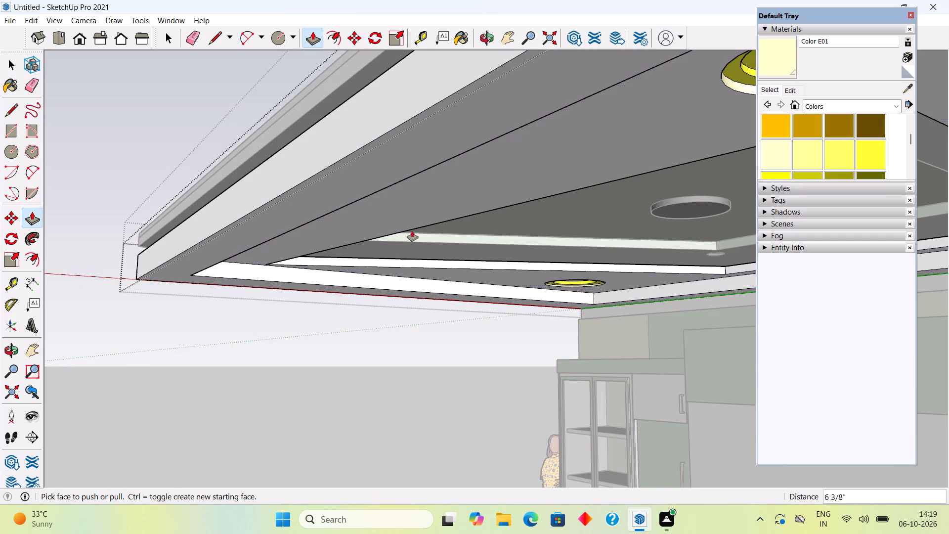
{"action": "middle_click_drag", "start_coordinate": [327, 193], "coordinate": [862, 183]}
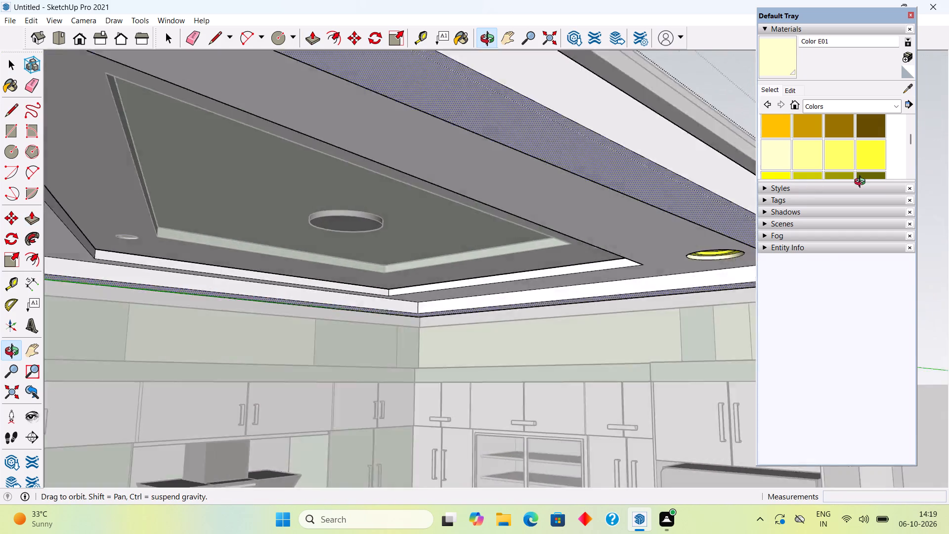
{"action": "middle_click_drag", "start_coordinate": [862, 183], "coordinate": [948, 174]}
{"action": "middle_click_drag", "start_coordinate": [611, 279], "coordinate": [709, 274]}
{"action": "left_click", "coordinate": [578, 307]}
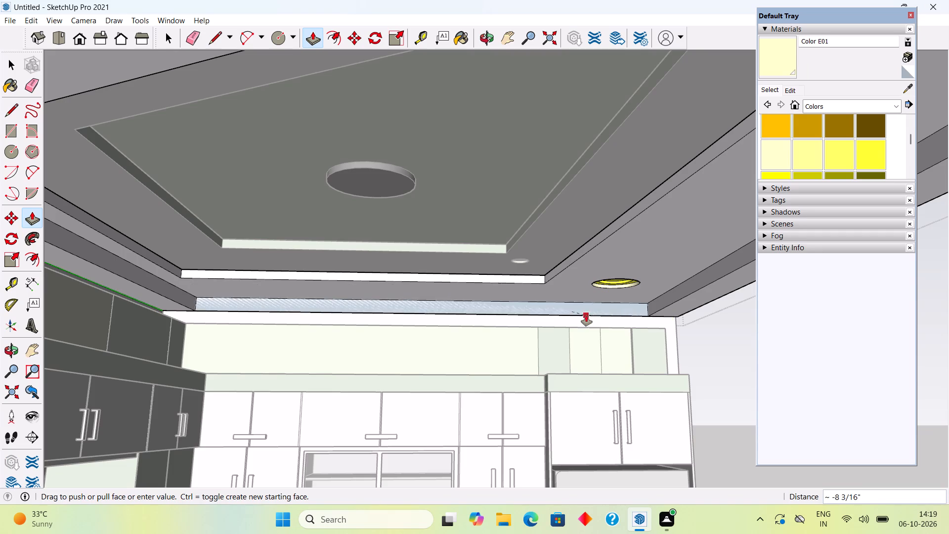
{"action": "scroll", "coordinate": [589, 302], "scroll_direction": "up", "scroll_amount": 7}
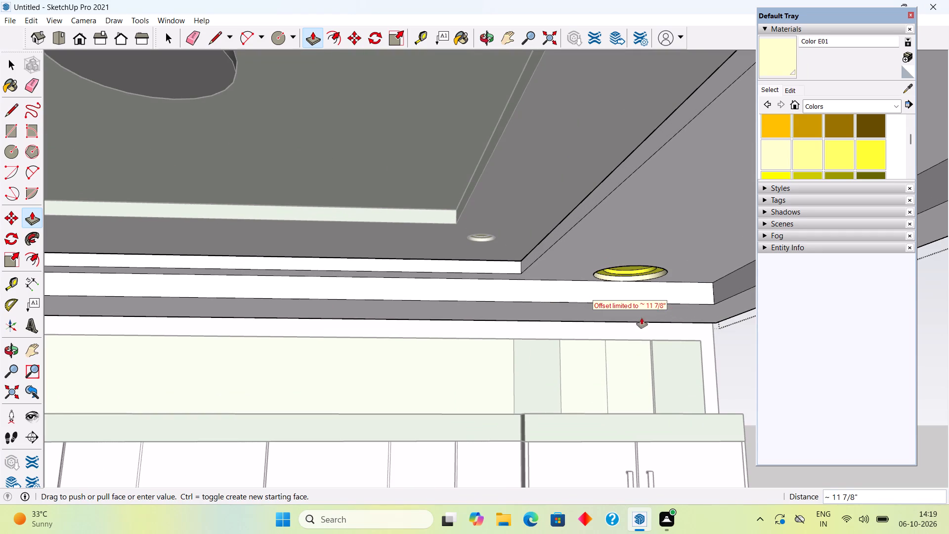
{"action": "middle_click_drag", "start_coordinate": [477, 251], "coordinate": [683, 179]}
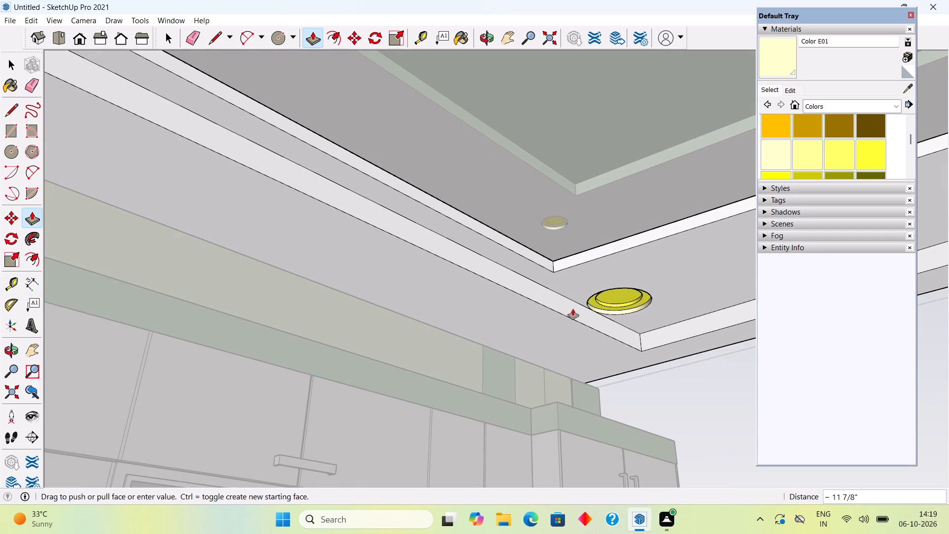
{"action": "left_click", "coordinate": [565, 319]}
{"action": "scroll", "coordinate": [557, 315], "scroll_direction": "down", "scroll_amount": 9}
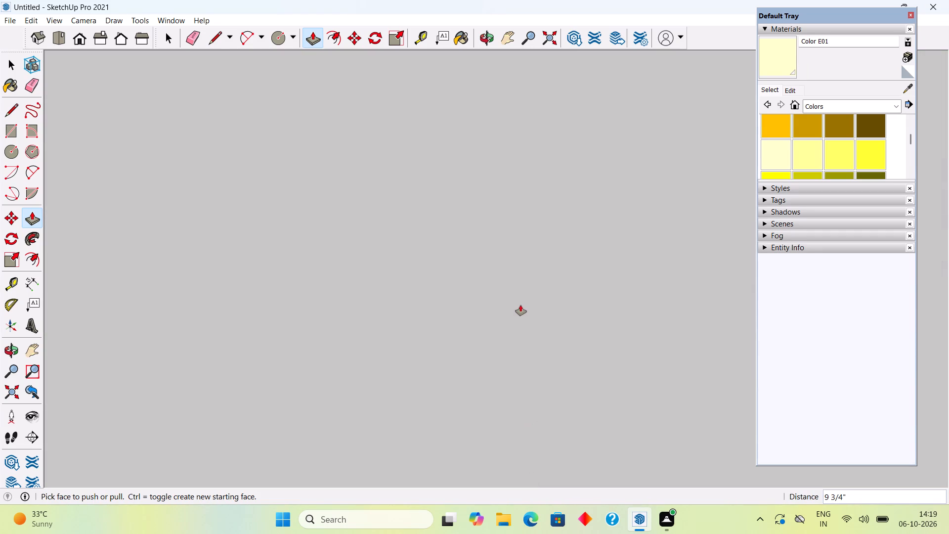
Push/Pull the border's inner vertical face along the hood wall inward about 1 5/16".
{"action": "key", "text": "space"}
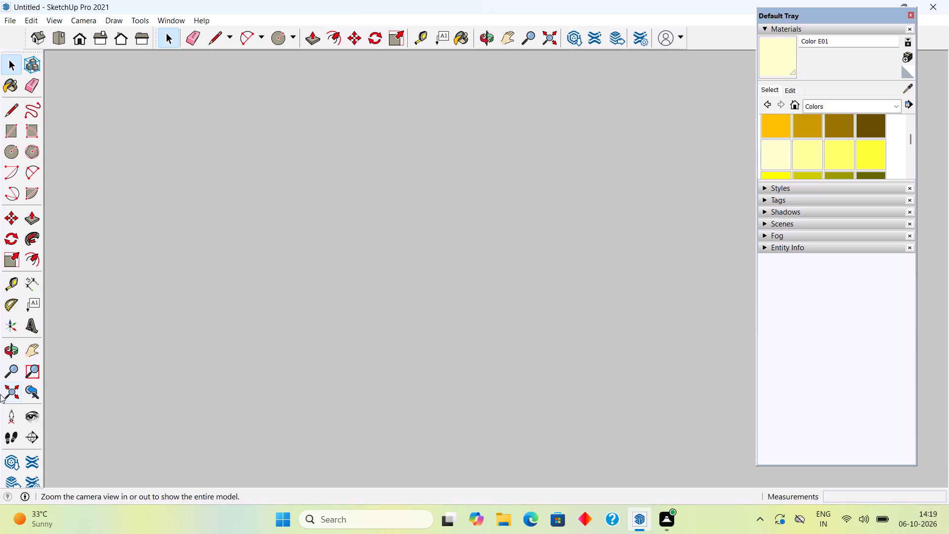
{"action": "left_click", "coordinate": [4, 393]}
{"action": "middle_click_drag", "start_coordinate": [453, 298], "coordinate": [6, 327]}
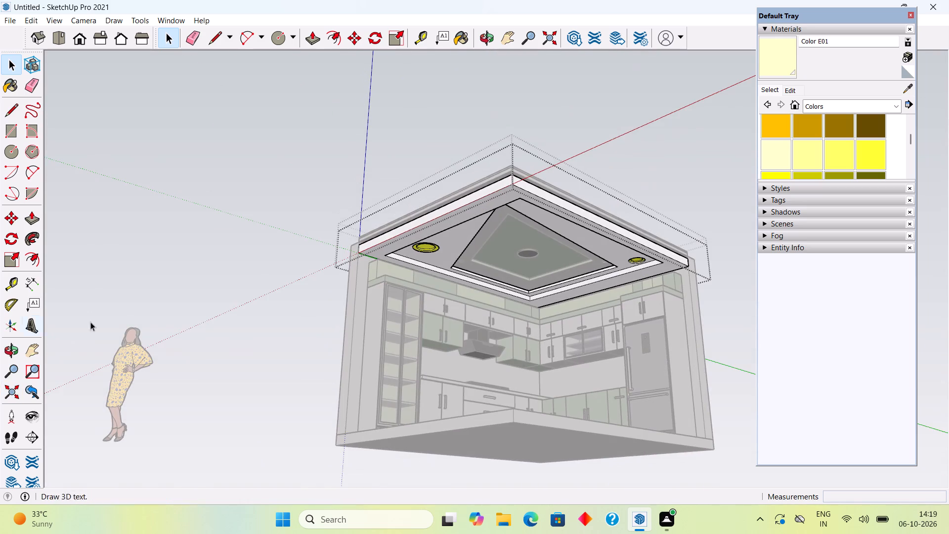
{"action": "middle_click_drag", "start_coordinate": [467, 284], "coordinate": [298, 289]}
{"action": "scroll", "coordinate": [515, 252], "scroll_direction": "up", "scroll_amount": 9}
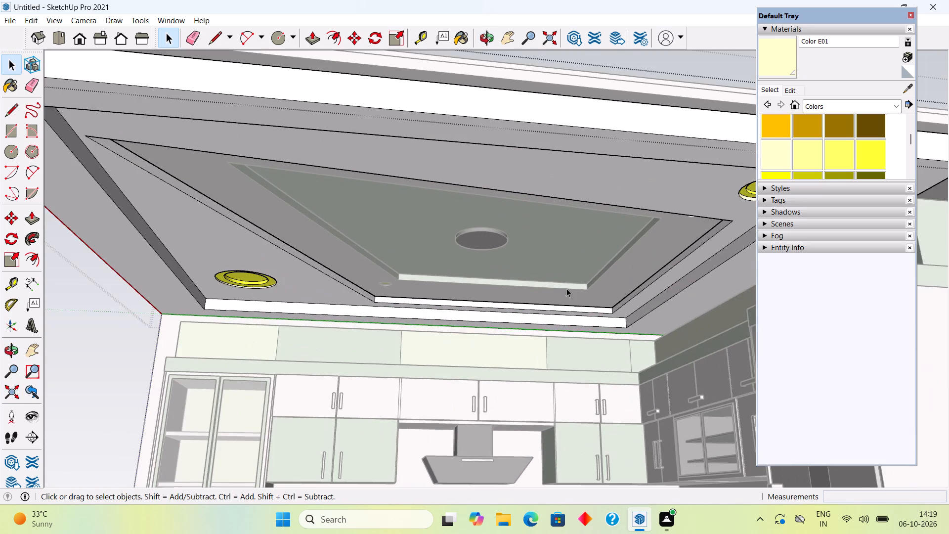
{"action": "middle_click_drag", "start_coordinate": [544, 308], "coordinate": [595, 321]}
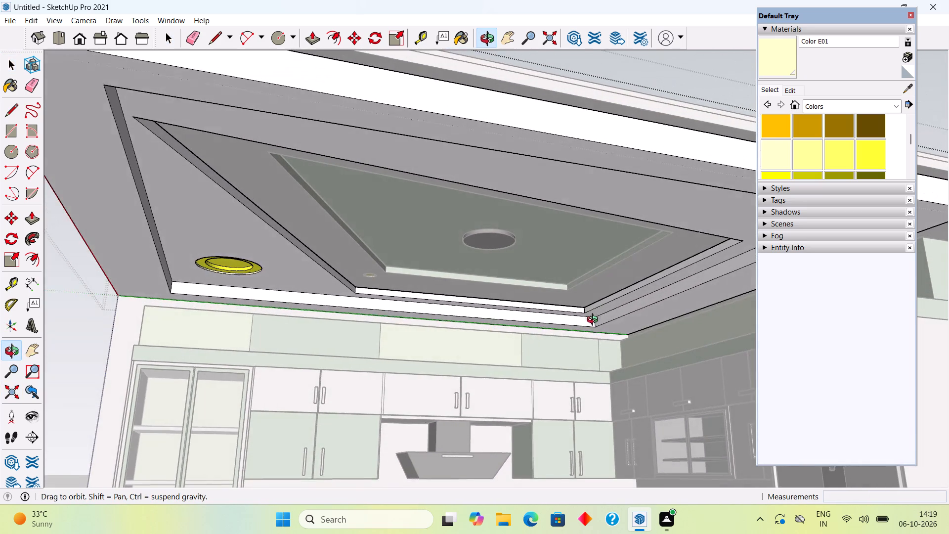
{"action": "middle_click_drag", "start_coordinate": [595, 321], "coordinate": [595, 326]}
{"action": "scroll", "coordinate": [539, 317], "scroll_direction": "up", "scroll_amount": 4}
{"action": "left_click", "coordinate": [526, 313]}
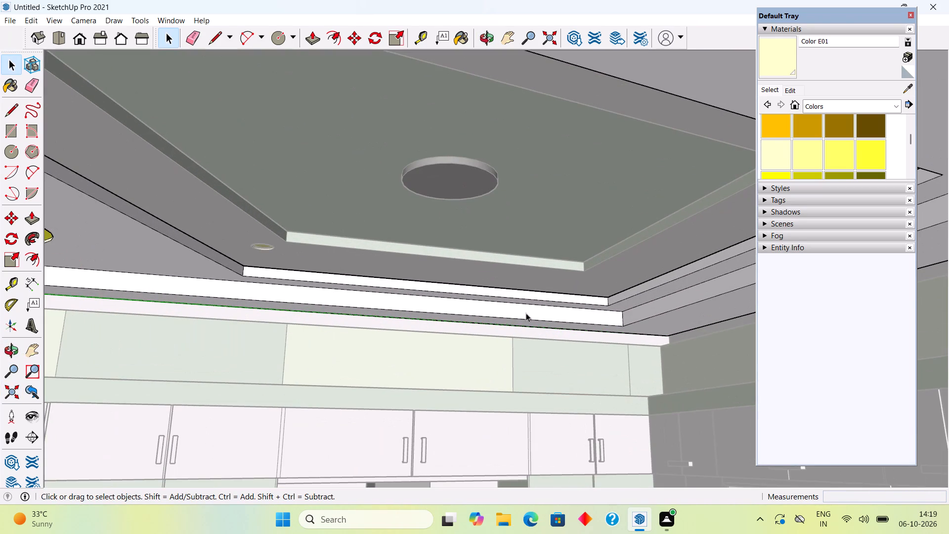
{"action": "key", "text": "p"}
{"action": "left_click", "coordinate": [526, 313]}
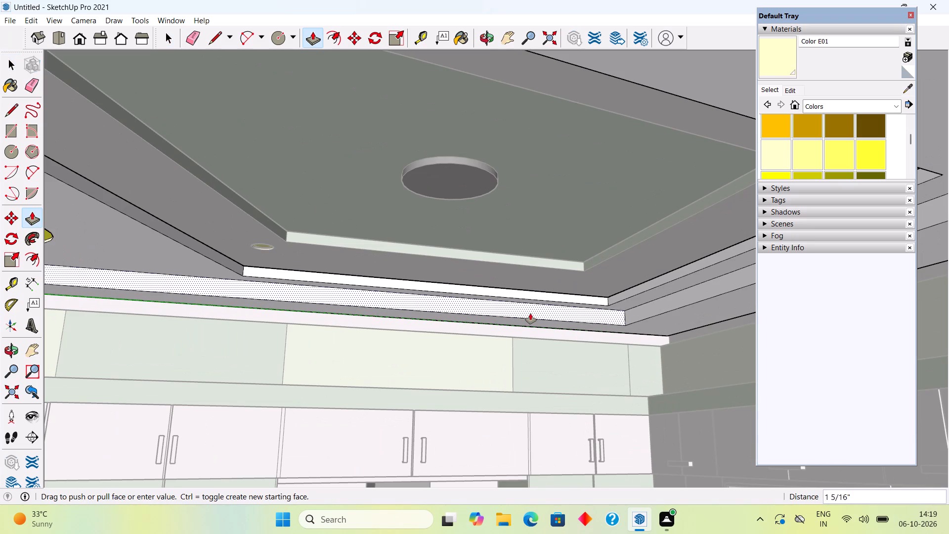
{"action": "left_click", "coordinate": [531, 313]}
{"action": "key", "text": "space"}
{"action": "scroll", "coordinate": [531, 307], "scroll_direction": "down", "scroll_amount": 9}
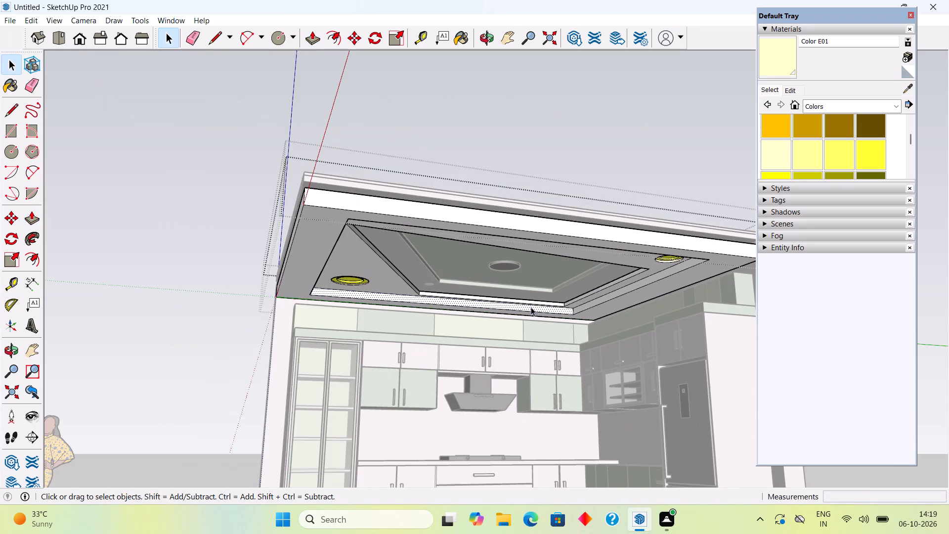
Leave the ceiling group and examine the widened ceiling border and the kitchen from below and the front.
{"action": "left_click", "coordinate": [517, 139]}
{"action": "middle_click_drag", "start_coordinate": [429, 300], "coordinate": [625, 205]}
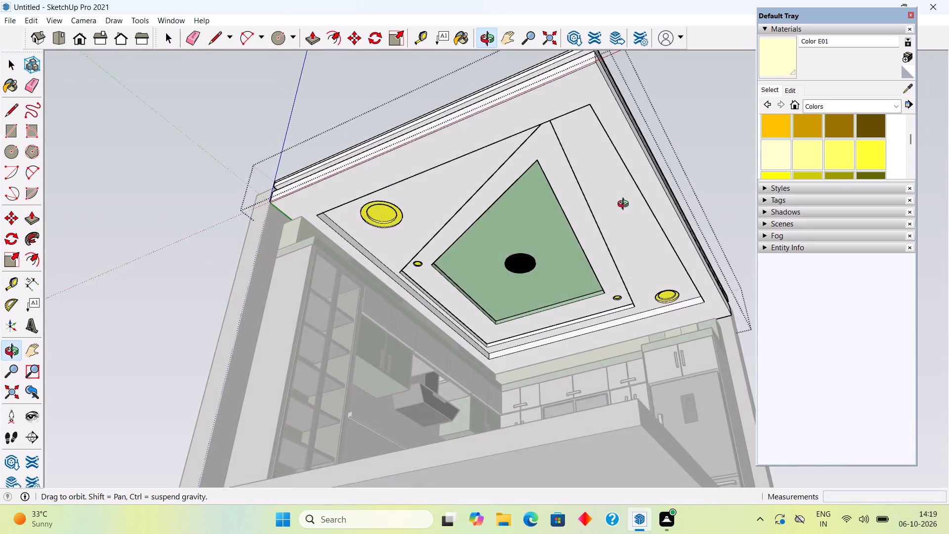
{"action": "middle_click_drag", "start_coordinate": [625, 205], "coordinate": [628, 284]}
{"action": "scroll", "coordinate": [628, 284], "scroll_direction": "down", "scroll_amount": 9}
{"action": "middle_click_drag", "start_coordinate": [626, 331], "coordinate": [623, 387]}
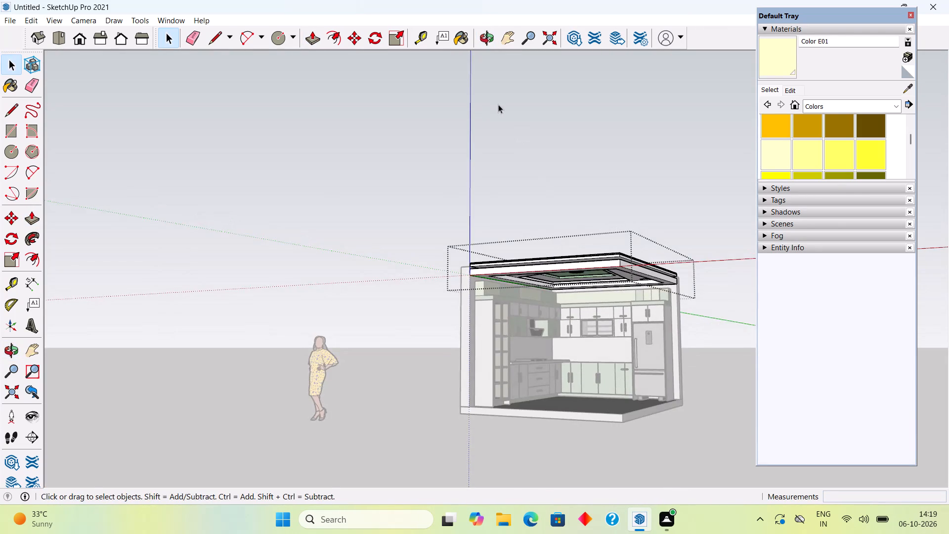
{"action": "left_click", "coordinate": [498, 104]}
{"action": "scroll", "coordinate": [569, 322], "scroll_direction": "up", "scroll_amount": 8}
{"action": "middle_click_drag", "start_coordinate": [579, 257], "coordinate": [566, 161]}
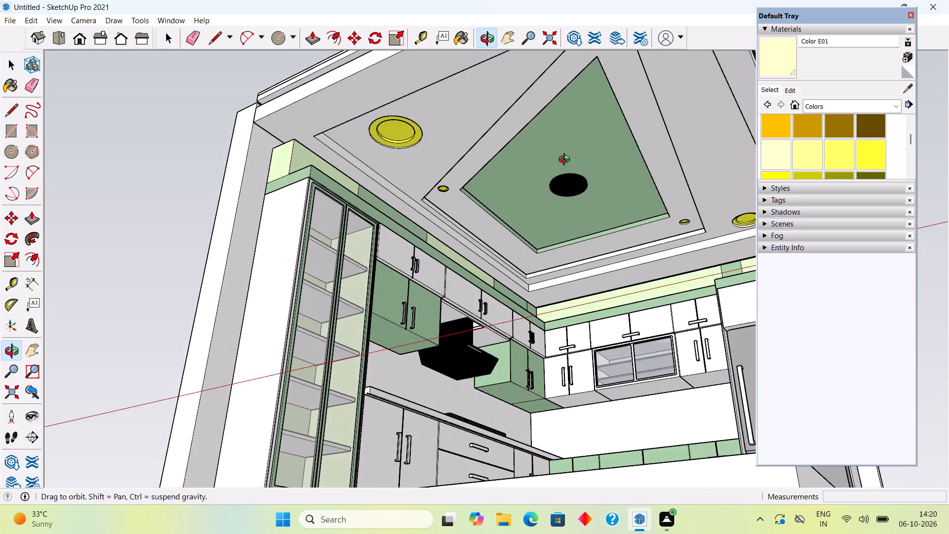
{"action": "middle_click_drag", "start_coordinate": [566, 161], "coordinate": [554, 178]}
{"action": "scroll", "coordinate": [554, 178], "scroll_direction": "down", "scroll_amount": 6}
{"action": "middle_click_drag", "start_coordinate": [564, 242], "coordinate": [548, 278]}
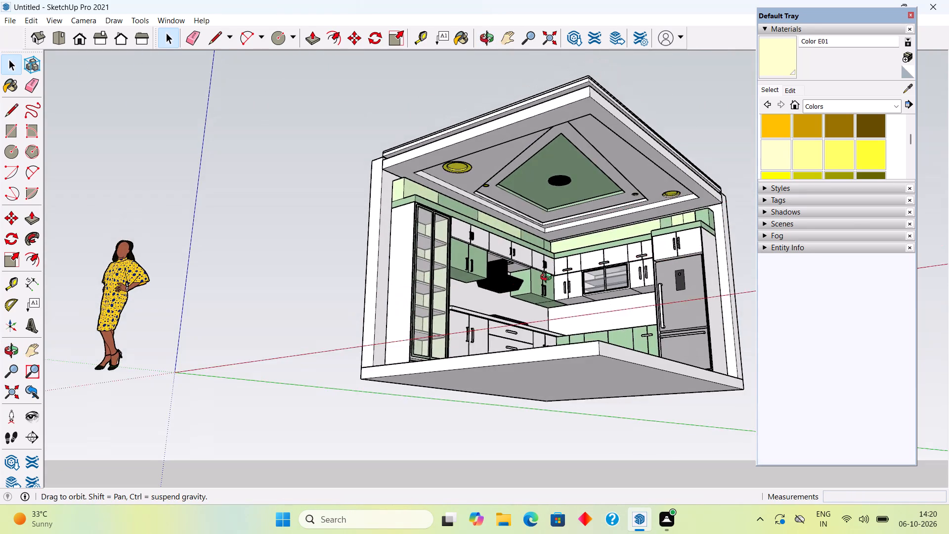
{"action": "middle_click_drag", "start_coordinate": [548, 278], "coordinate": [496, 188]}
Push/Pull the large yellow fitting's inner disc near the glass cabinet about 1 3/8" and its ring about 7/16", flush with the ceiling.
{"action": "scroll", "coordinate": [430, 157], "scroll_direction": "up", "scroll_amount": 12}
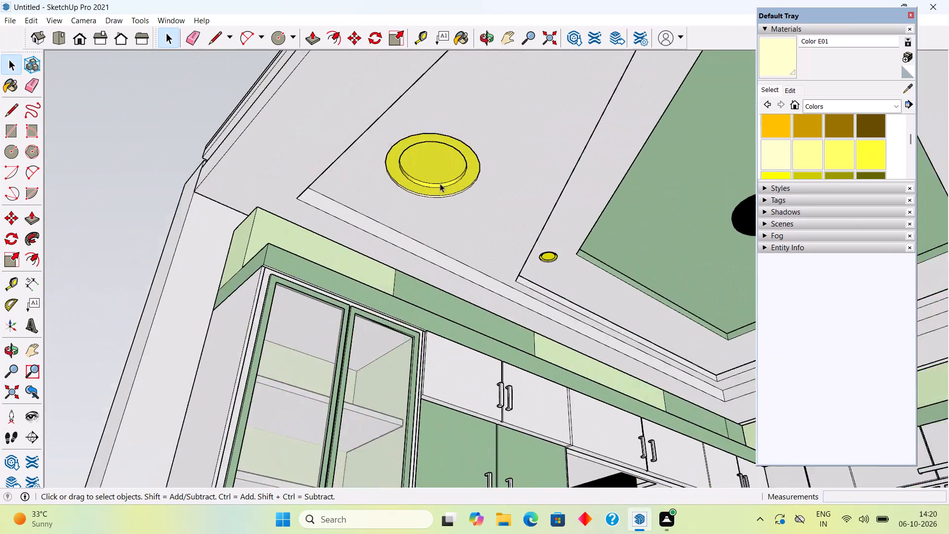
{"action": "scroll", "coordinate": [440, 183], "scroll_direction": "up", "scroll_amount": 6}
{"action": "left_click", "coordinate": [436, 176]}
{"action": "triple_click", "coordinate": [436, 176]}
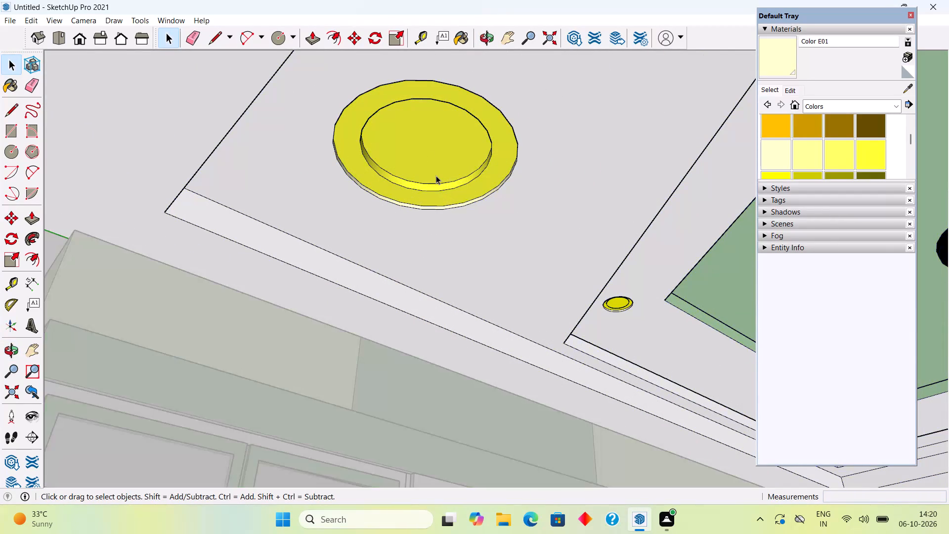
{"action": "double_click", "coordinate": [436, 176]}
{"action": "left_click", "coordinate": [436, 176]}
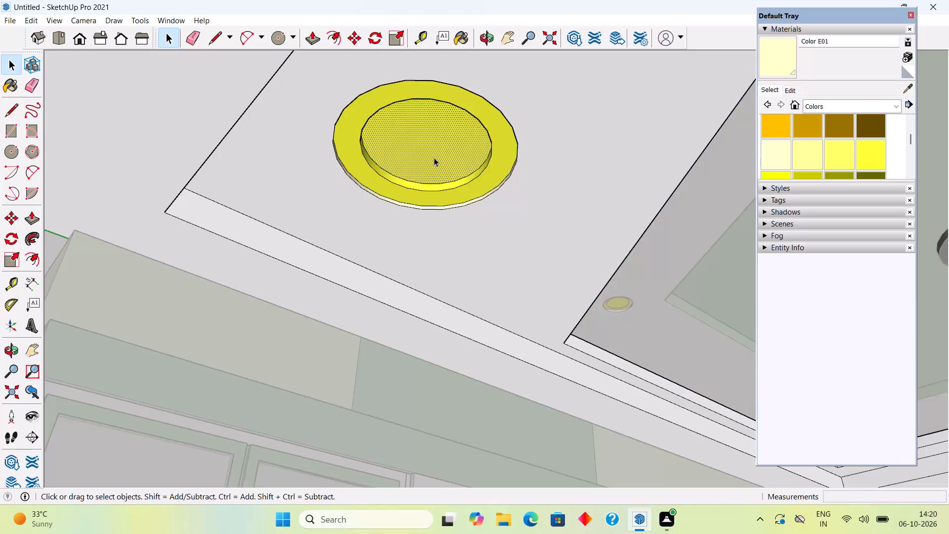
{"action": "key", "text": "p"}
{"action": "left_click", "coordinate": [431, 162]}
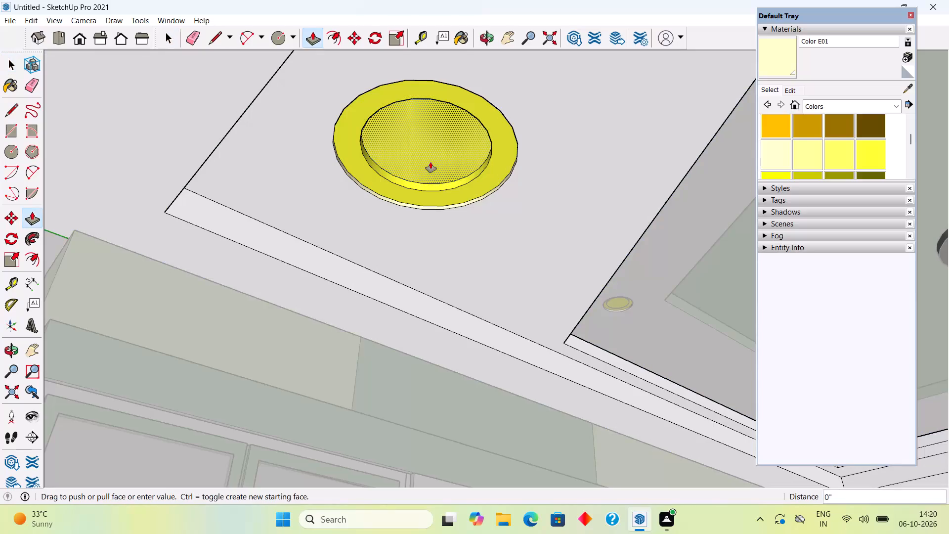
{"action": "left_click", "coordinate": [552, 167]}
{"action": "left_click", "coordinate": [497, 149]}
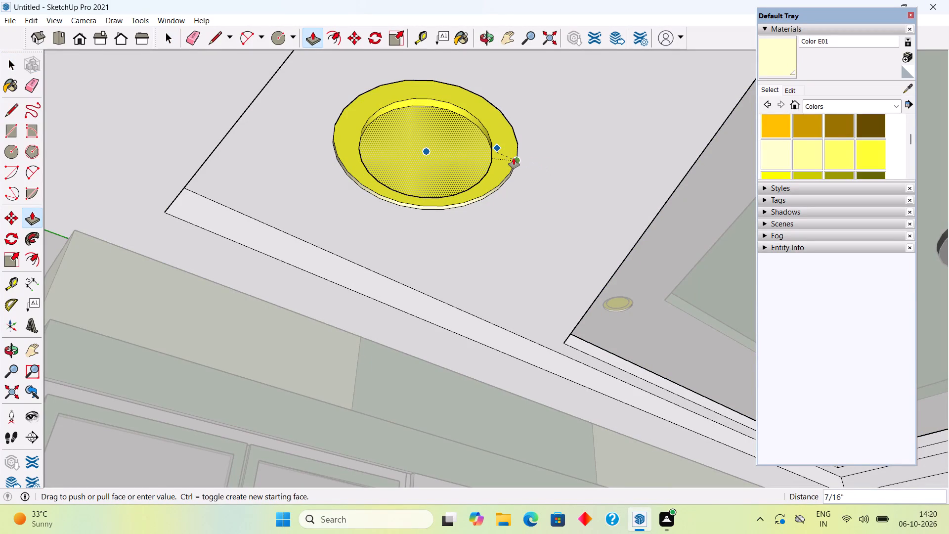
{"action": "key", "text": "space"}
{"action": "left_click", "coordinate": [510, 149]}
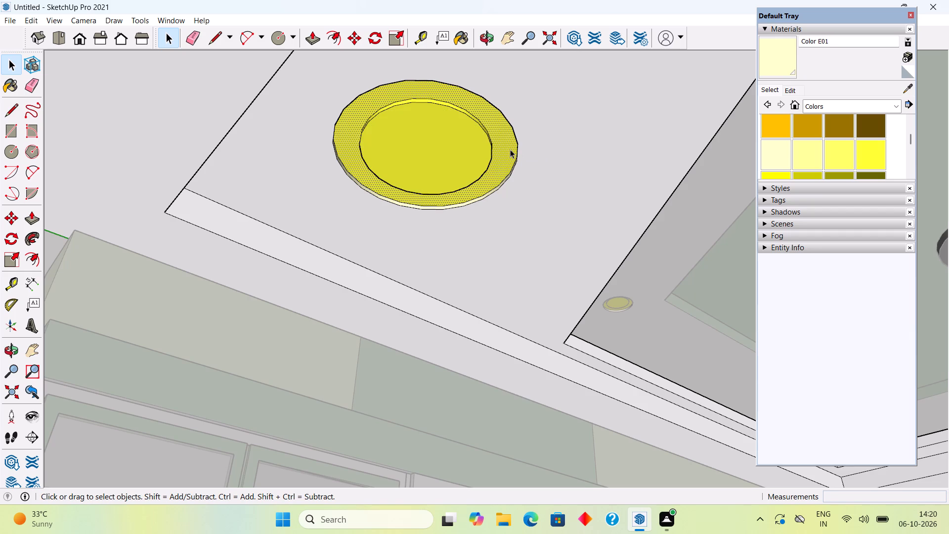
{"action": "key", "text": "p"}
{"action": "left_click", "coordinate": [510, 149]}
{"action": "left_click", "coordinate": [527, 151]}
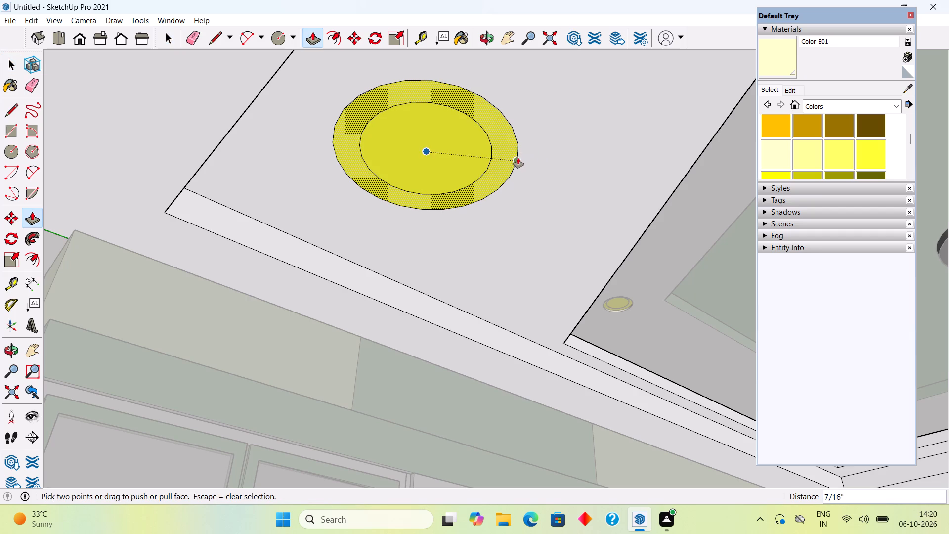
Delete the inner and outer circles of the flattened yellow fitting from the ceiling face near the glass cabinet.
{"action": "middle_click_drag", "start_coordinate": [512, 172], "coordinate": [489, 246]}
{"action": "scroll", "coordinate": [478, 222], "scroll_direction": "down", "scroll_amount": 5}
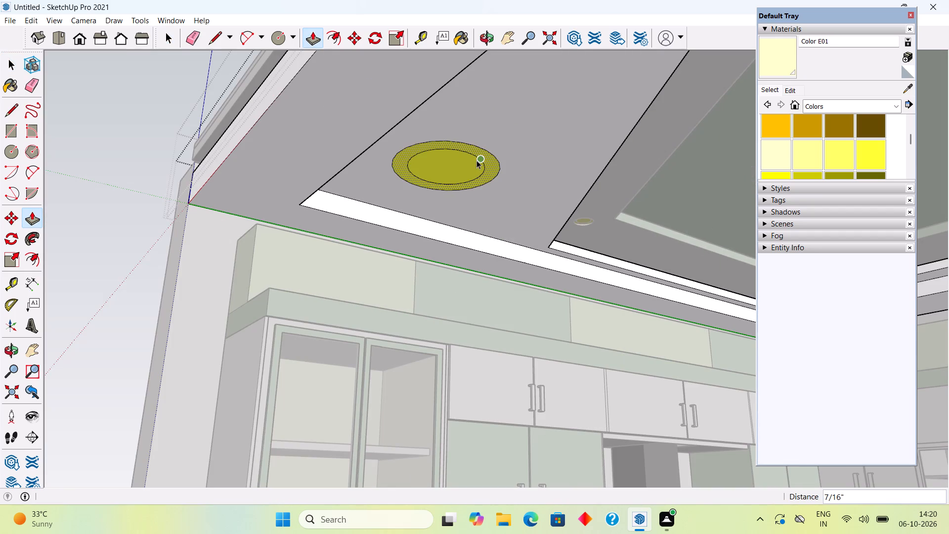
{"action": "key", "text": "space"}
{"action": "left_click", "coordinate": [475, 162]}
{"action": "double_click", "coordinate": [479, 160]}
{"action": "left_click", "coordinate": [479, 160]}
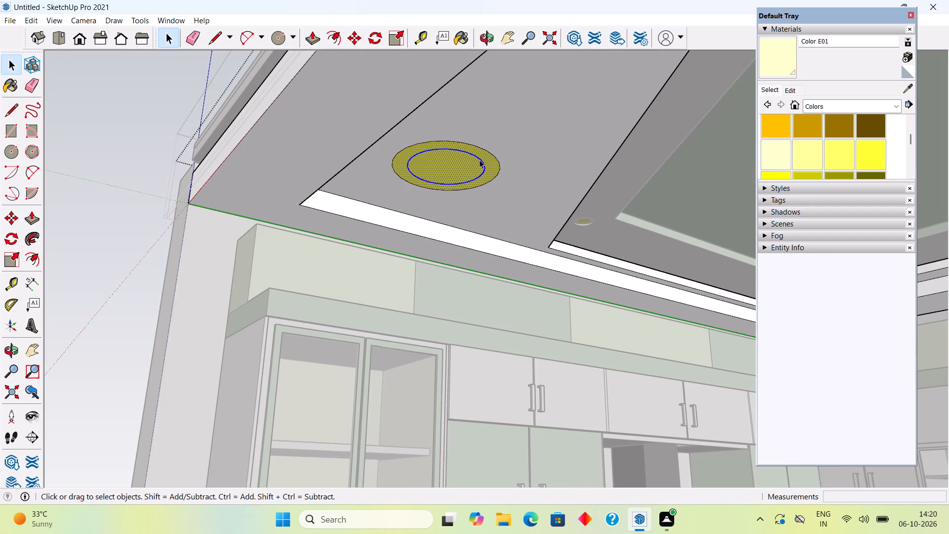
{"action": "key", "text": "Delete"}
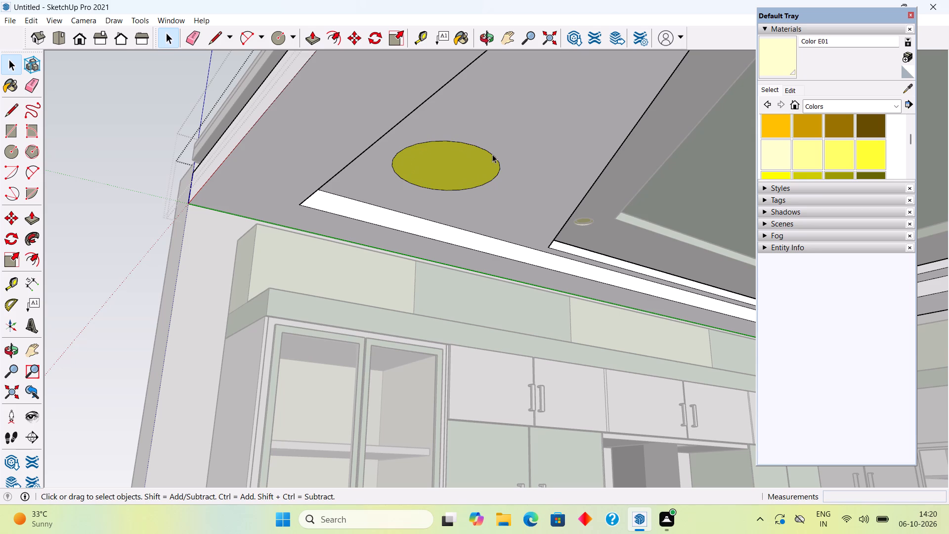
{"action": "left_click", "coordinate": [493, 154]}
{"action": "key", "text": "Delete"}
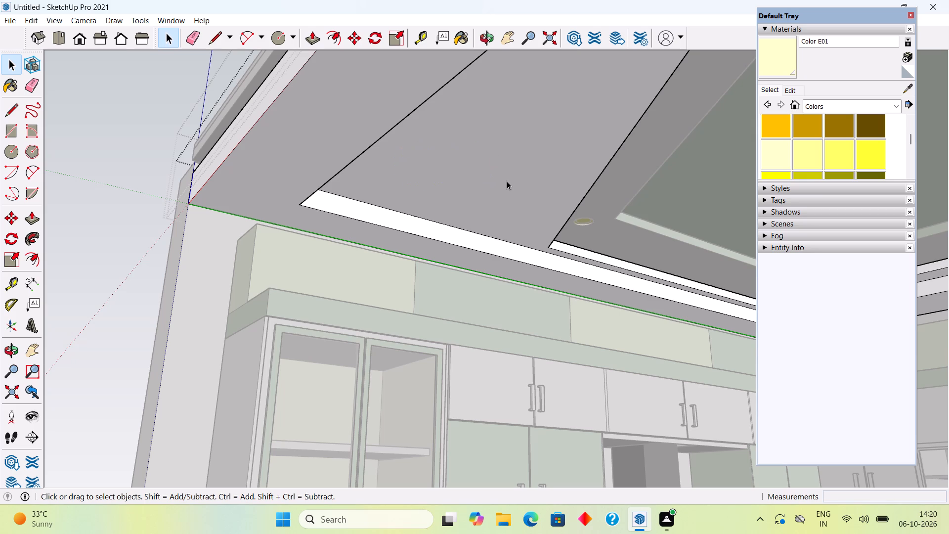
Draw two concentric circles on the ceiling face in the cleared area, with radii of about 2" and 2 11/16".
{"action": "key", "text": "c"}
{"action": "left_click", "coordinate": [492, 167]}
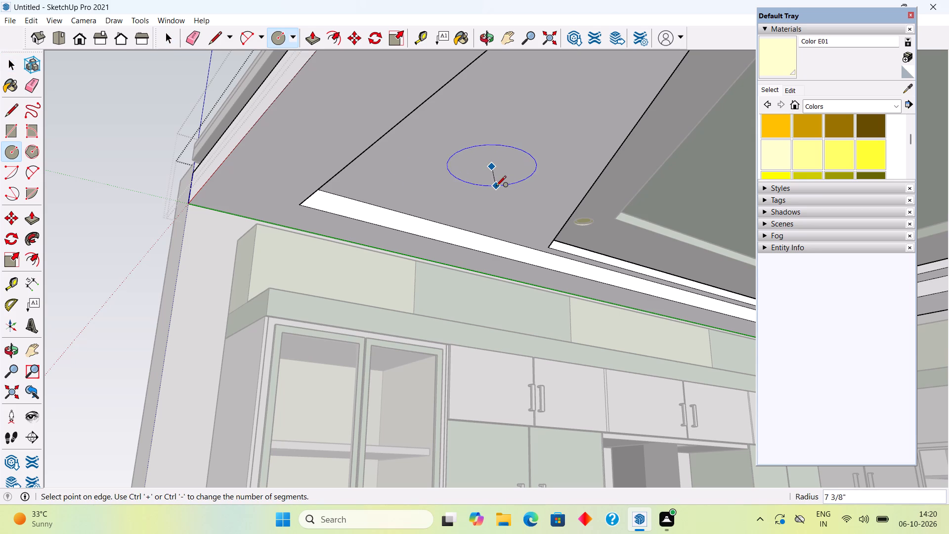
{"action": "scroll", "coordinate": [496, 187], "scroll_direction": "up", "scroll_amount": 5}
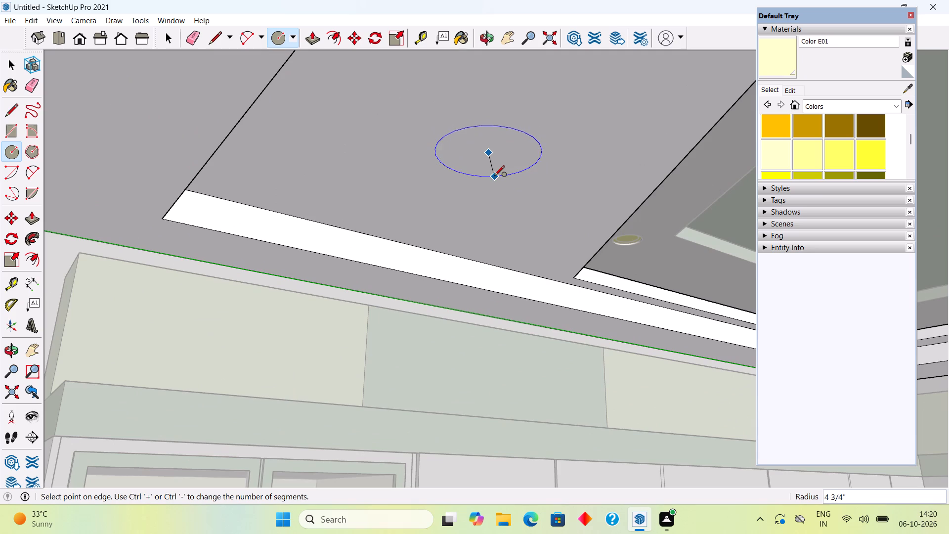
{"action": "left_click", "coordinate": [490, 170]}
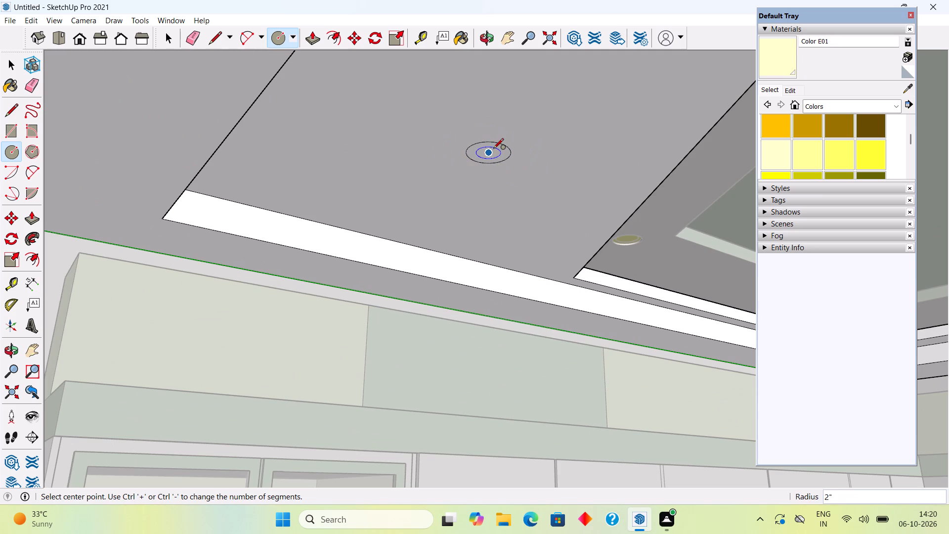
{"action": "left_click", "coordinate": [492, 151]}
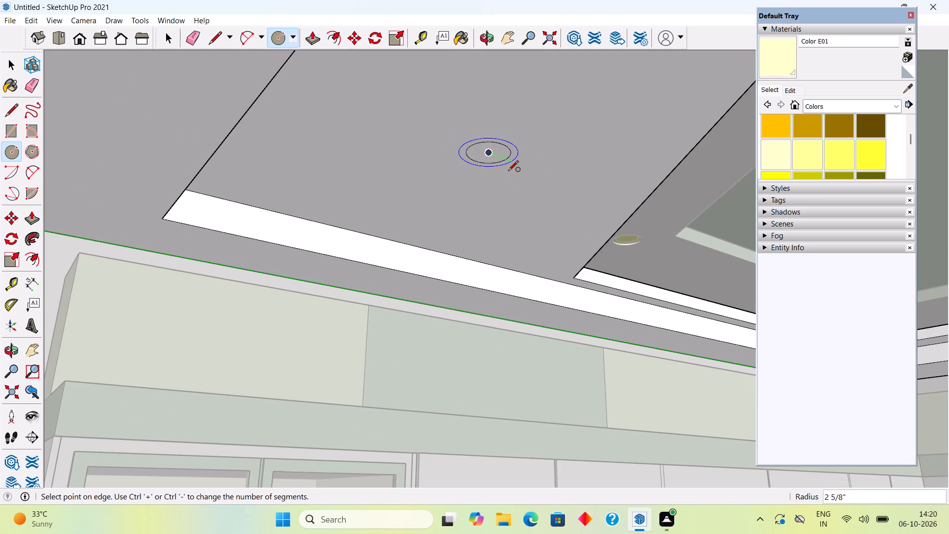
{"action": "left_click", "coordinate": [509, 172]}
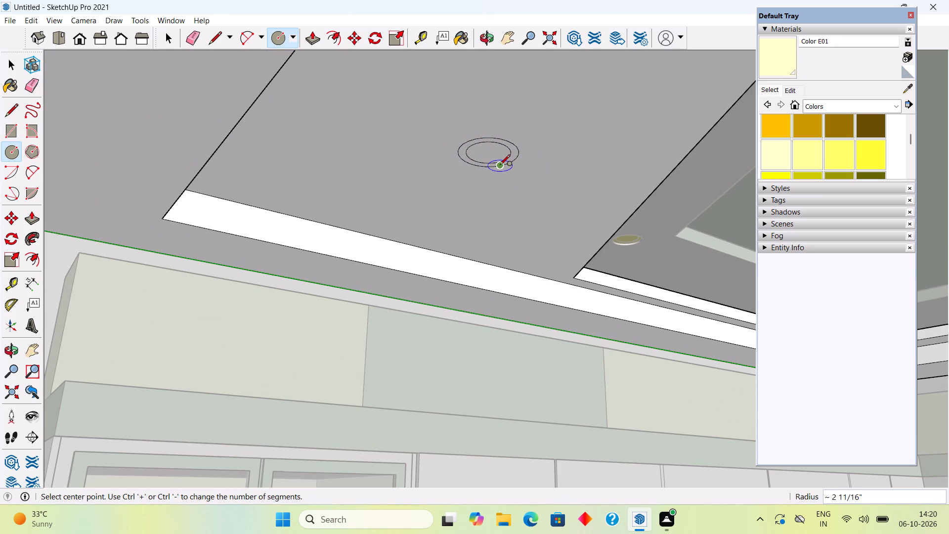
{"action": "key", "text": "space"}
Recess the inner circle about 11/16" and the surrounding ring about 3/16" into the ceiling with Push/Pull.
{"action": "left_click", "coordinate": [498, 155]}
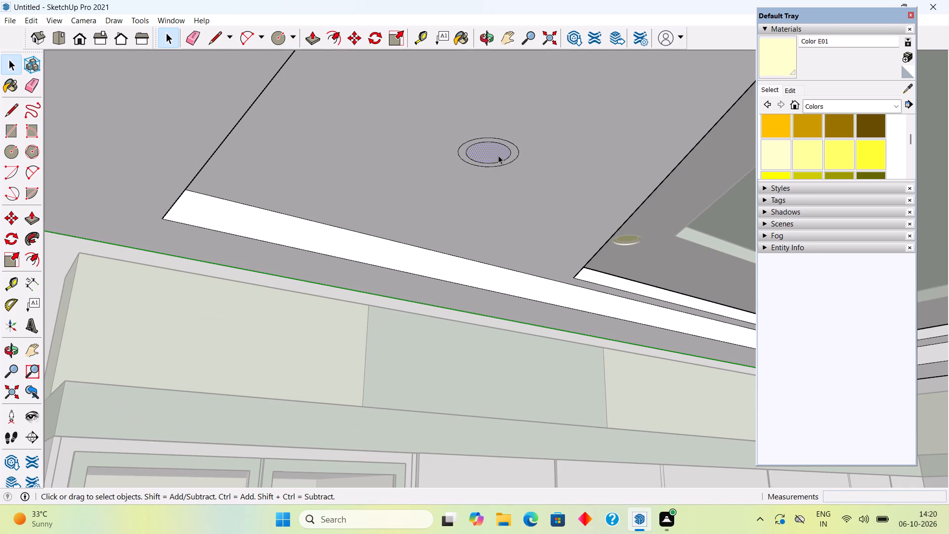
{"action": "key", "text": "p"}
{"action": "left_click", "coordinate": [498, 155]}
{"action": "left_click", "coordinate": [498, 148]}
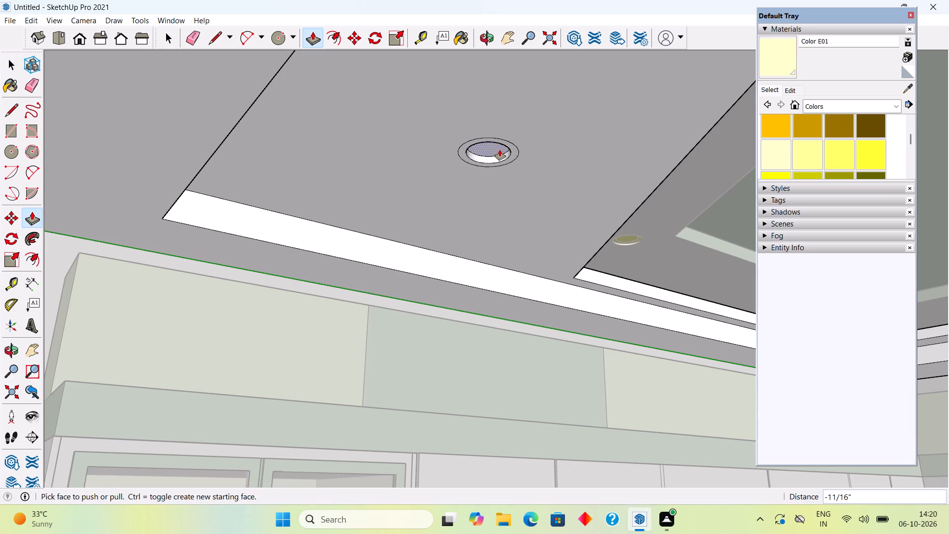
{"action": "left_click", "coordinate": [509, 159]}
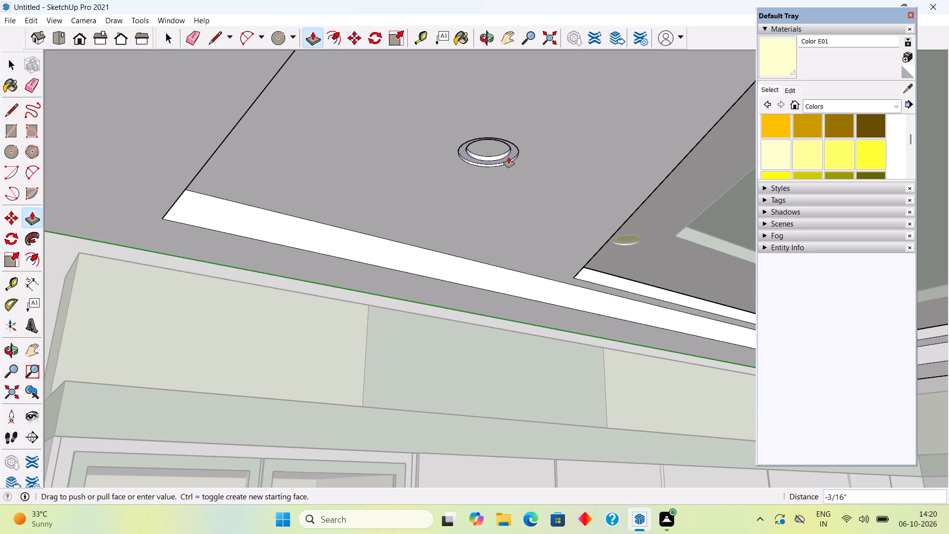
{"action": "left_click", "coordinate": [509, 157]}
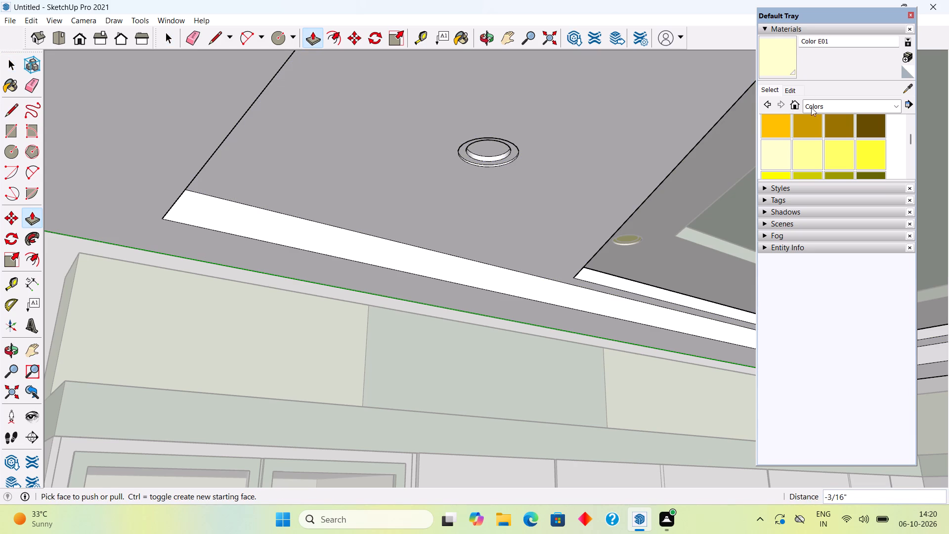
Paint the new fitting's inner disc, its recessed side wall and the surrounding ring with yellow Color E04.
{"action": "left_click", "coordinate": [865, 152]}
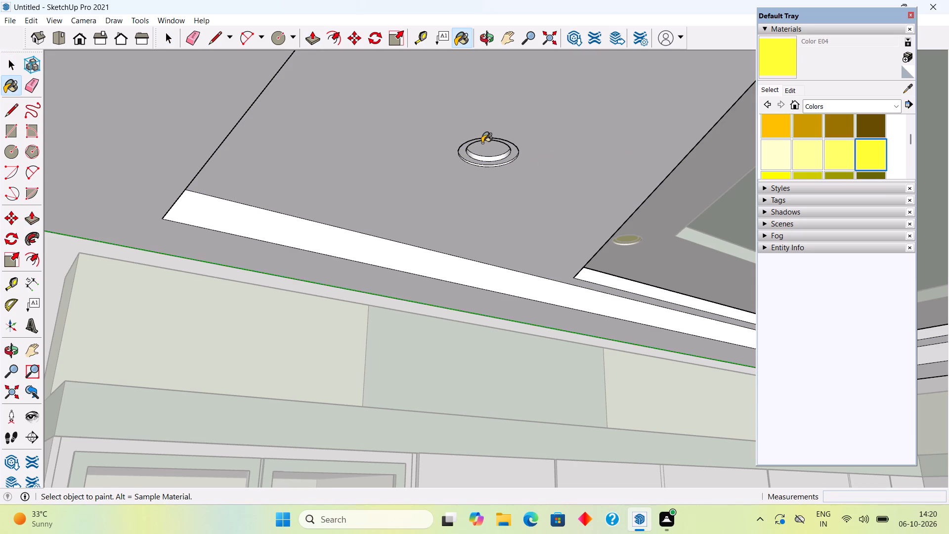
{"action": "left_click", "coordinate": [482, 146]}
{"action": "left_click", "coordinate": [484, 158]}
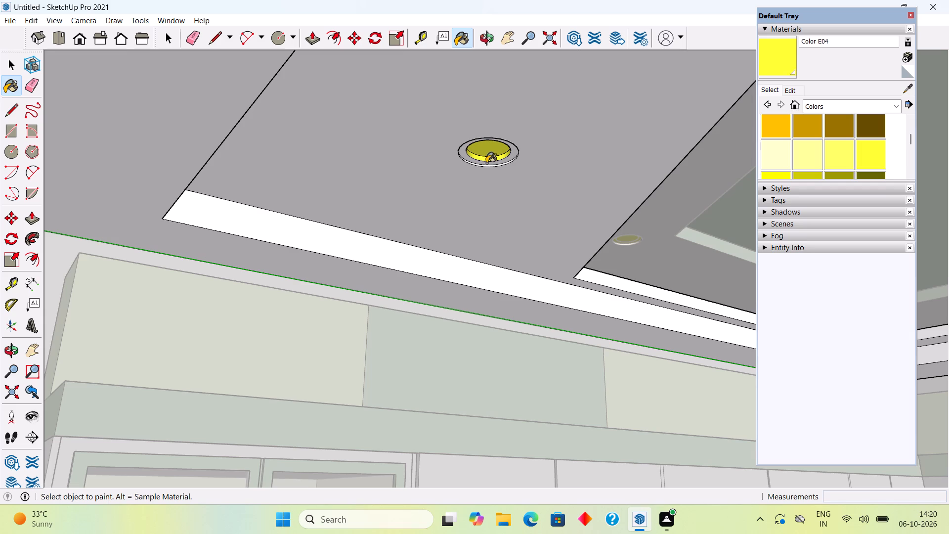
{"action": "left_click", "coordinate": [487, 164]}
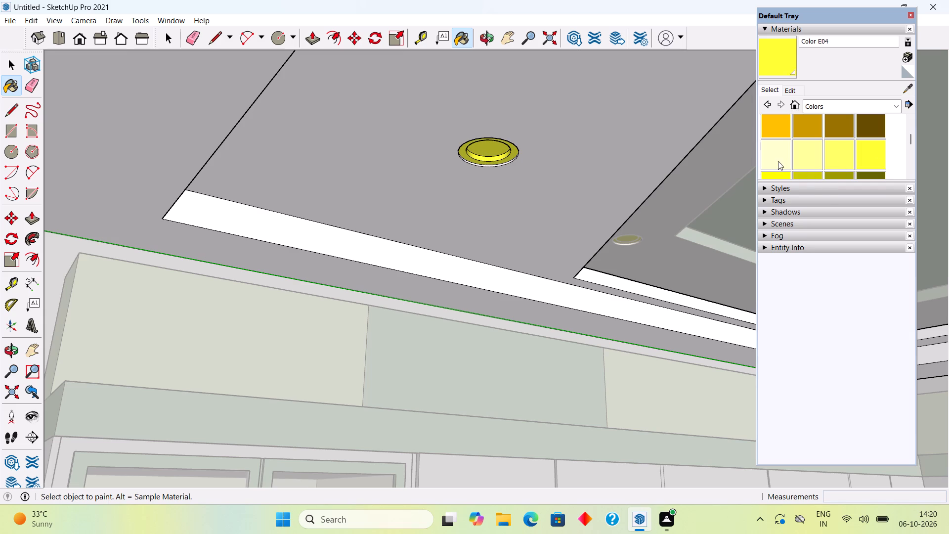
Paint the outer side wall of the yellow fitting near the glass cabinet with pale yellow Color E01.
{"action": "left_click", "coordinate": [772, 159]}
{"action": "scroll", "coordinate": [479, 176], "scroll_direction": "up", "scroll_amount": 12}
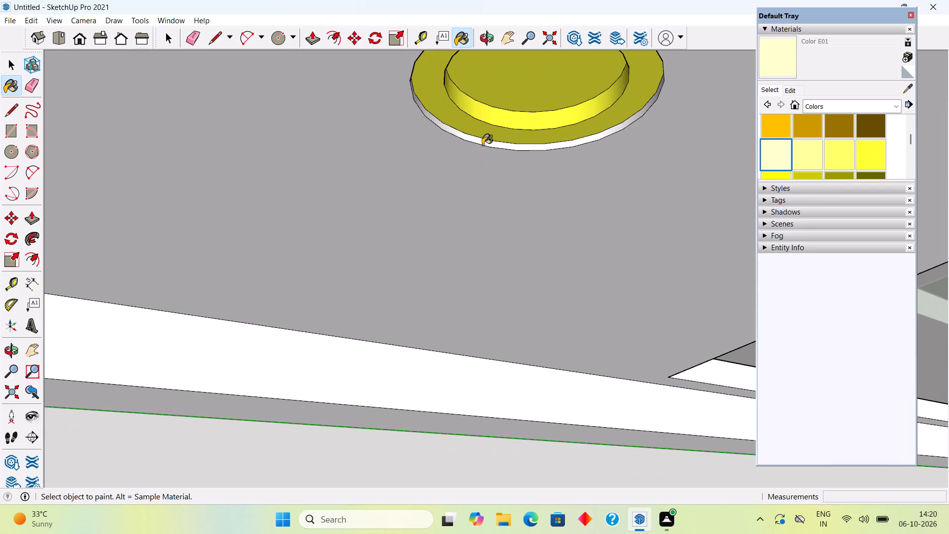
{"action": "left_click", "coordinate": [483, 142]}
{"action": "scroll", "coordinate": [483, 142], "scroll_direction": "down", "scroll_amount": 16}
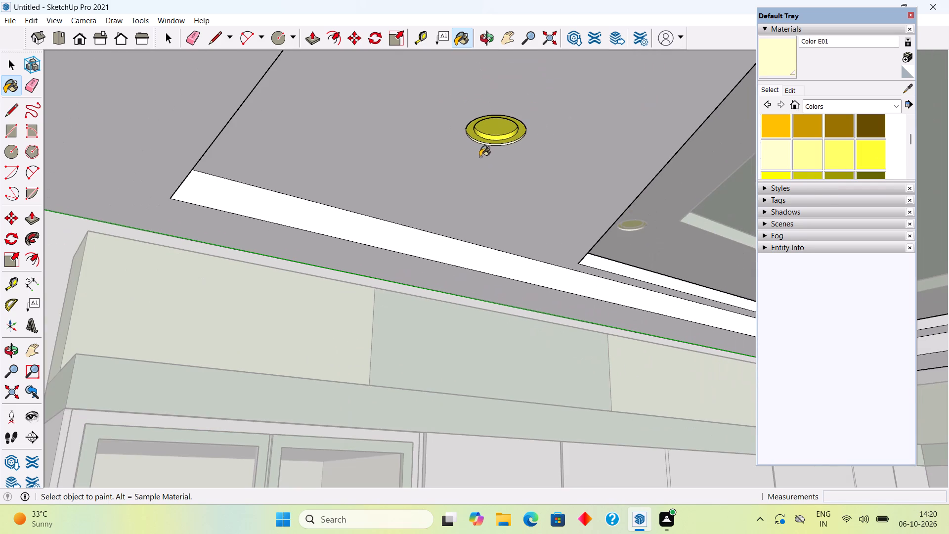
{"action": "key", "text": "space"}
{"action": "scroll", "coordinate": [479, 157], "scroll_direction": "down", "scroll_amount": 19}
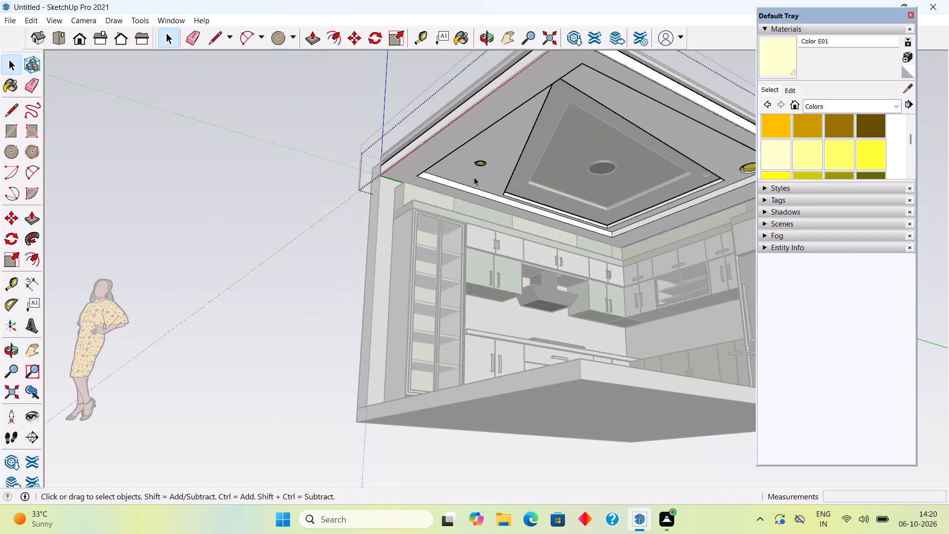
{"action": "scroll", "coordinate": [474, 177], "scroll_direction": "down", "scroll_amount": 4}
{"action": "left_click", "coordinate": [273, 191]}
Push/Pull the inner disc of the large yellow fitting near the refrigerator about 1 7/16", flush with the ceiling face.
{"action": "scroll", "coordinate": [763, 176], "scroll_direction": "up", "scroll_amount": 5}
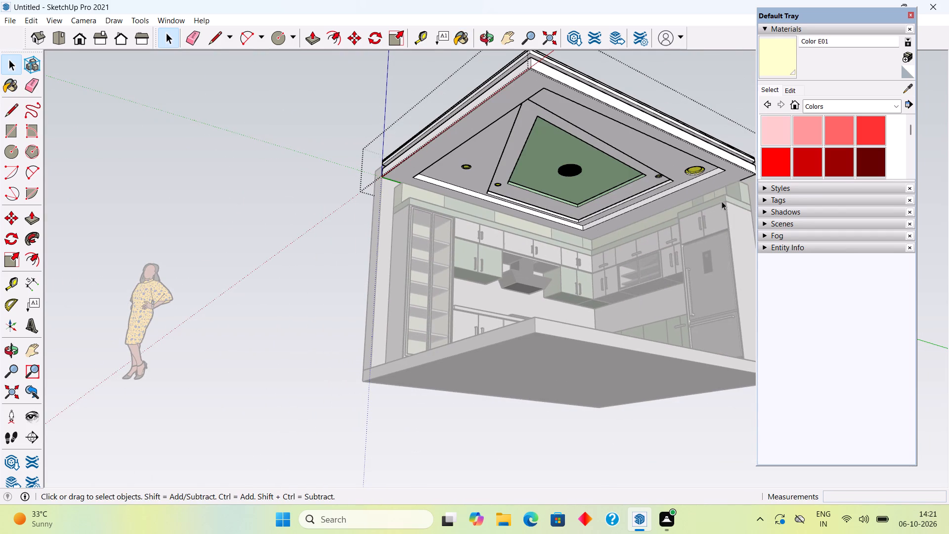
{"action": "scroll", "coordinate": [716, 170], "scroll_direction": "up", "scroll_amount": 8}
{"action": "middle_click_drag", "start_coordinate": [680, 150], "coordinate": [642, 89]}
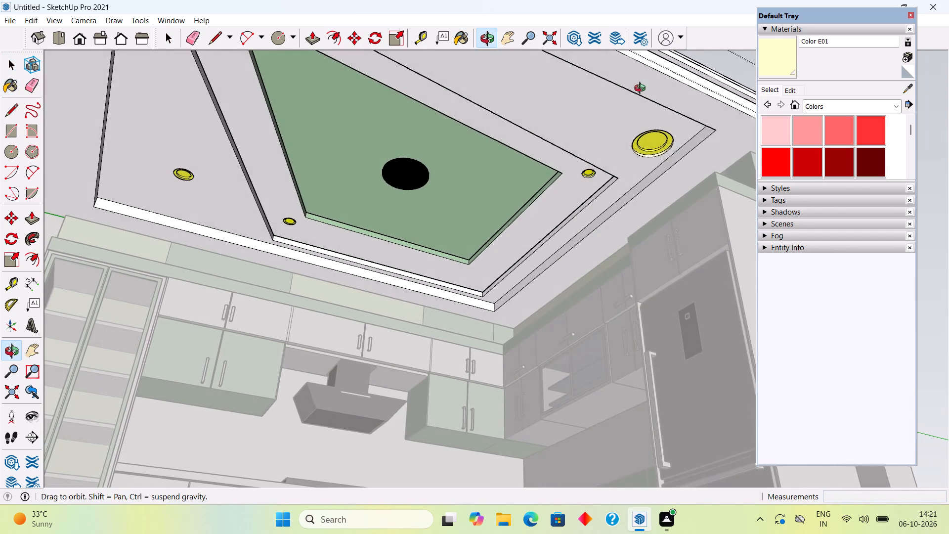
{"action": "middle_click_drag", "start_coordinate": [642, 89], "coordinate": [642, 89]}
{"action": "scroll", "coordinate": [650, 114], "scroll_direction": "up", "scroll_amount": 14}
{"action": "left_click", "coordinate": [662, 162]}
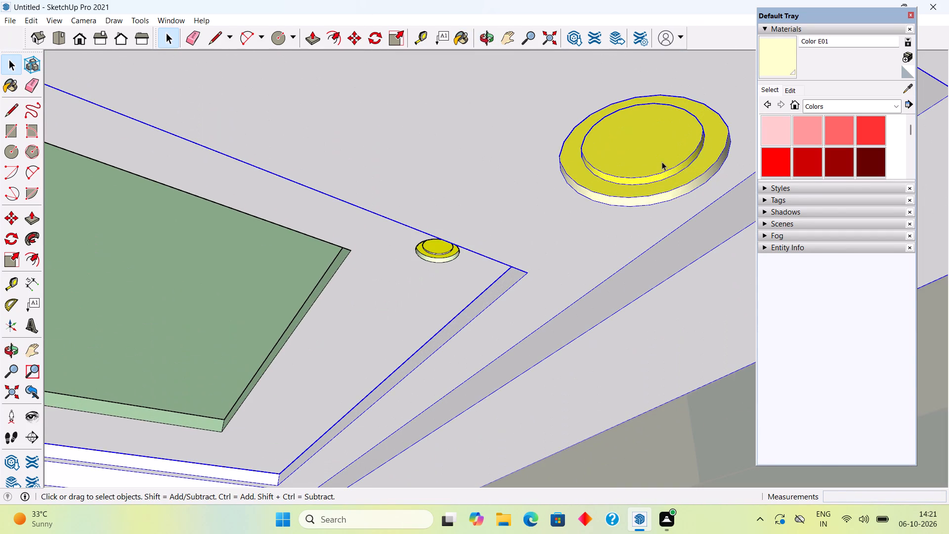
{"action": "double_click", "coordinate": [662, 162]}
{"action": "left_click", "coordinate": [662, 162]}
{"action": "left_click", "coordinate": [662, 162]}
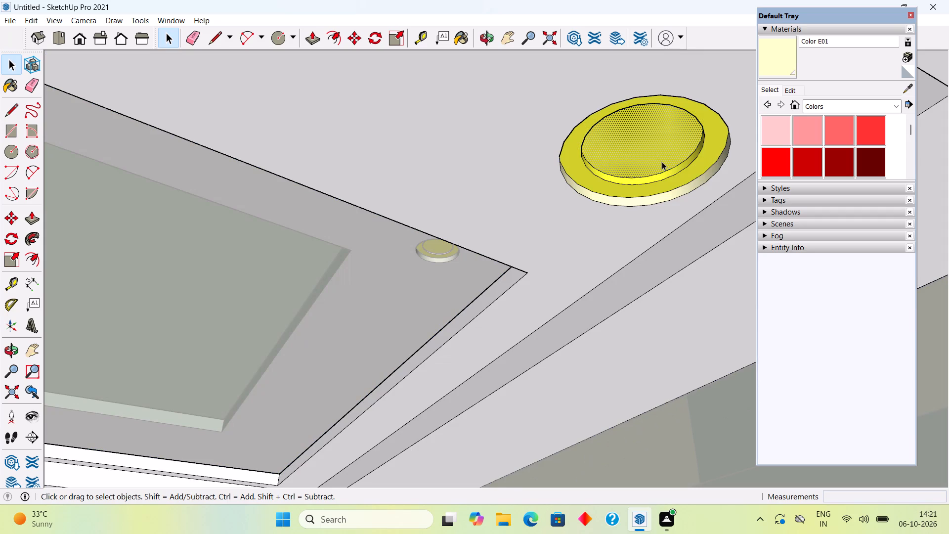
{"action": "key", "text": "p"}
{"action": "left_click", "coordinate": [662, 162]}
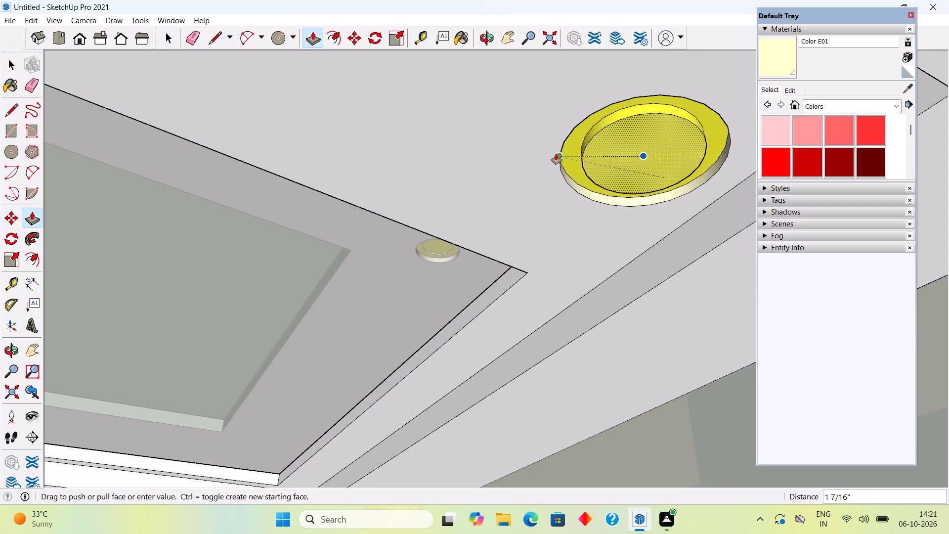
{"action": "left_click", "coordinate": [555, 152]}
Push/Pull the large fitting's surrounding ring about 13/16", flush with the ceiling face.
{"action": "left_click", "coordinate": [576, 148]}
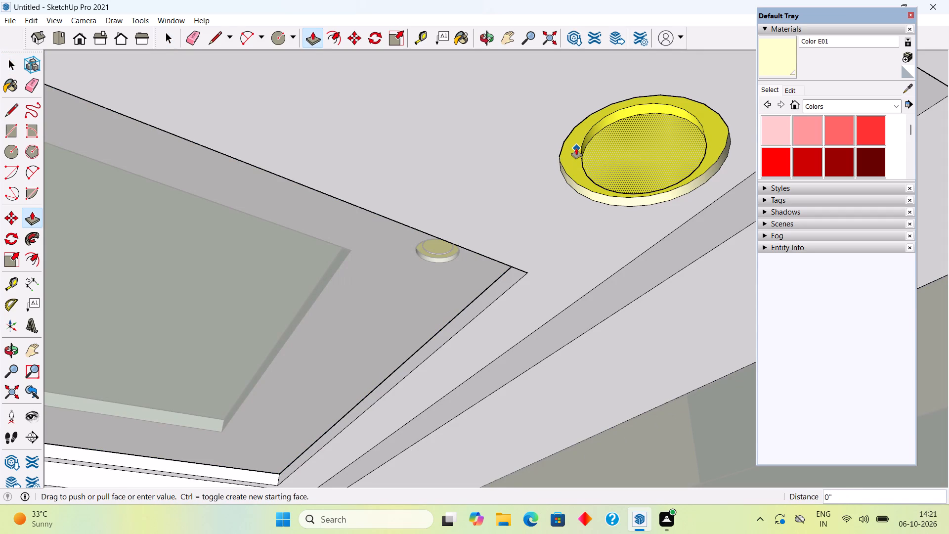
{"action": "key", "text": "space"}
{"action": "left_click", "coordinate": [576, 148]}
{"action": "key", "text": "p"}
{"action": "left_click", "coordinate": [576, 148]}
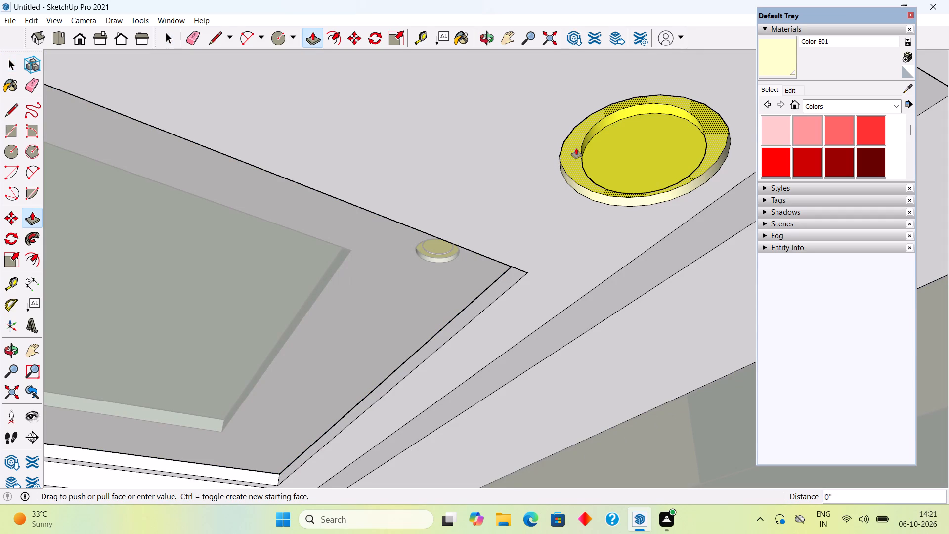
{"action": "left_click", "coordinate": [547, 157]}
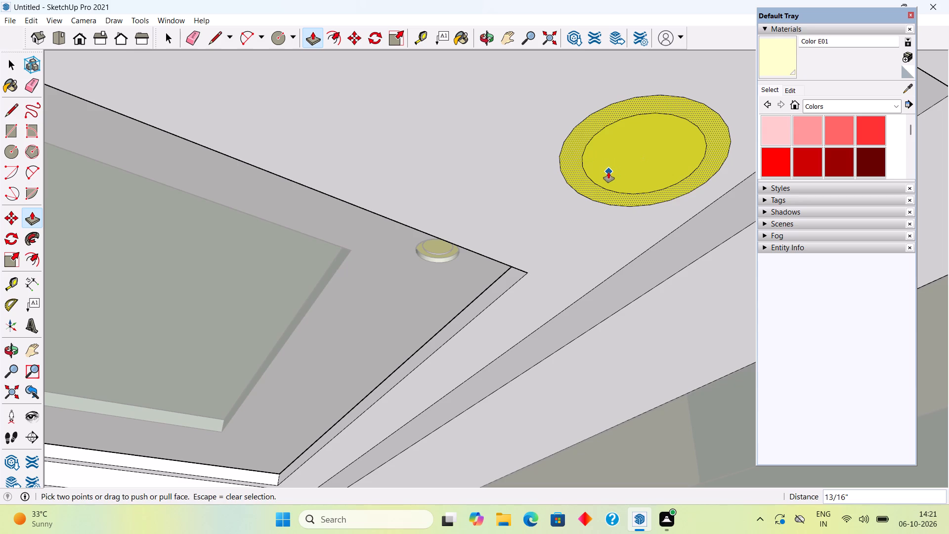
Delete the inner and outer circles of the flattened large yellow fitting from the ceiling face near the refrigerator.
{"action": "key", "text": "space"}
{"action": "left_click", "coordinate": [608, 188]}
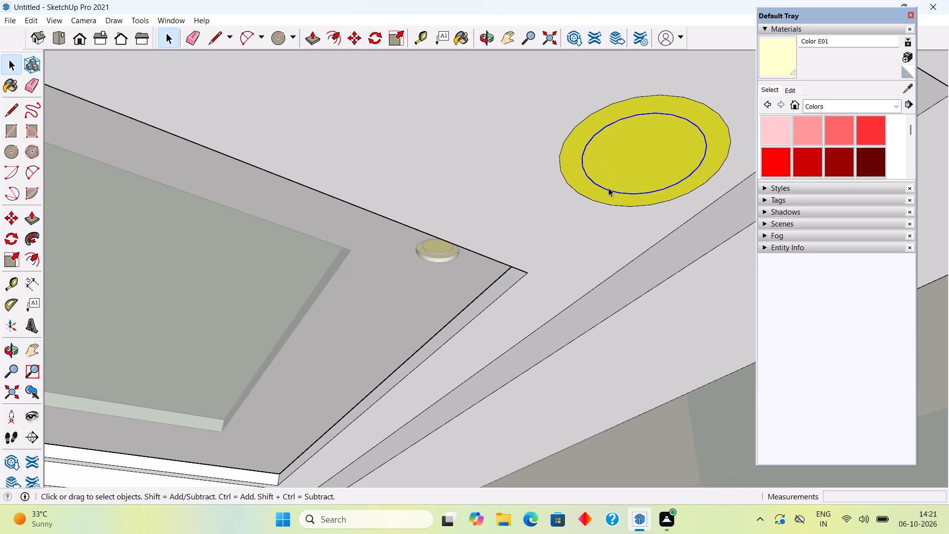
{"action": "key", "text": "Delete"}
{"action": "left_click", "coordinate": [609, 203]}
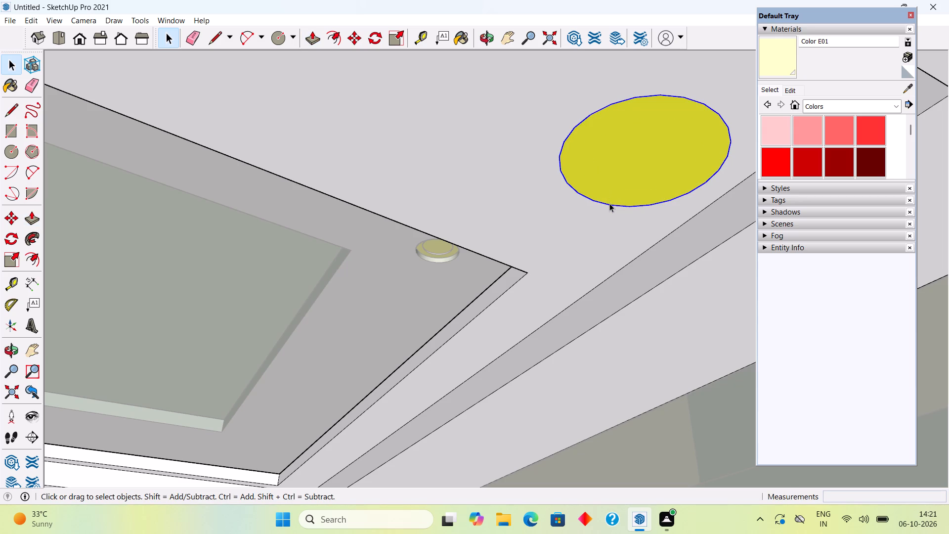
{"action": "key", "text": "Delete"}
Draw two concentric circles on the ceiling face in the cleared corner, with radii of about 2" and 1 5/8".
{"action": "scroll", "coordinate": [609, 203], "scroll_direction": "down", "scroll_amount": 8}
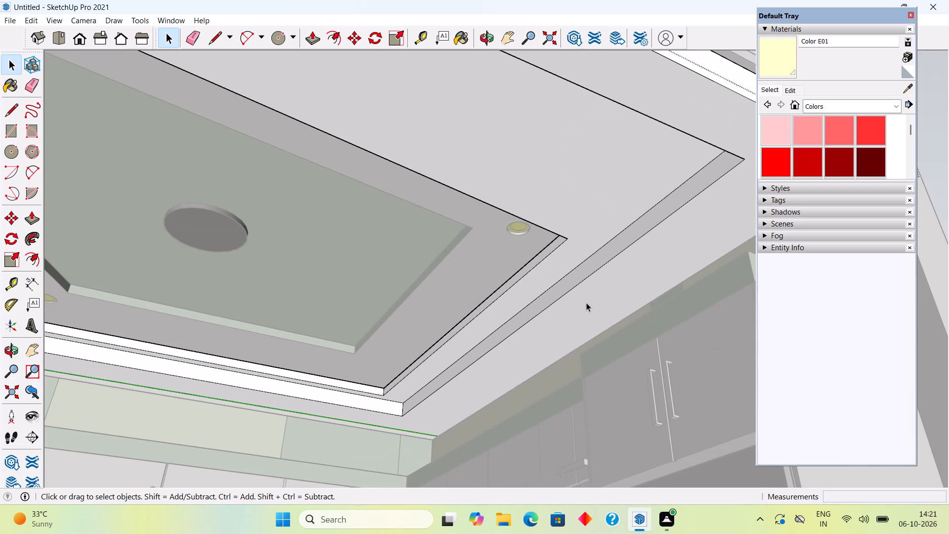
{"action": "scroll", "coordinate": [566, 327], "scroll_direction": "down", "scroll_amount": 6}
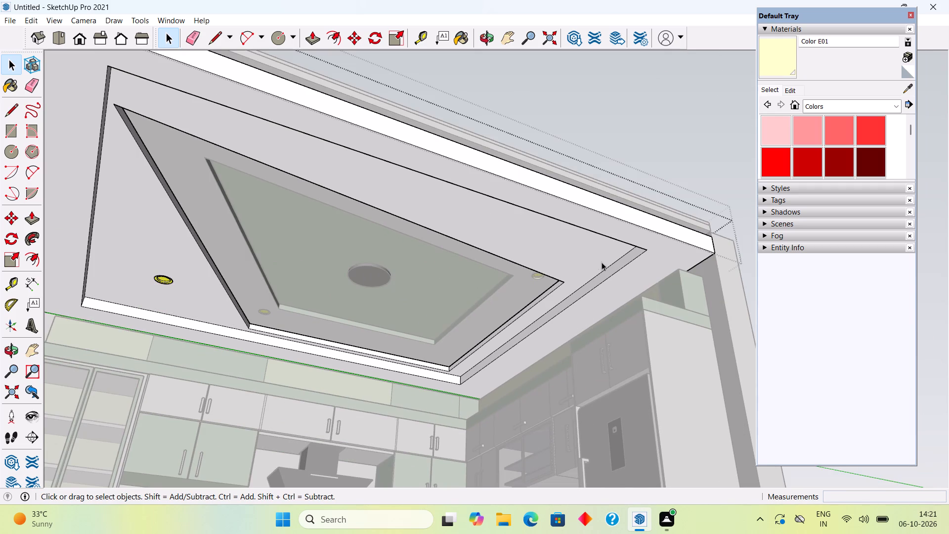
{"action": "scroll", "coordinate": [567, 259], "scroll_direction": "up", "scroll_amount": 11}
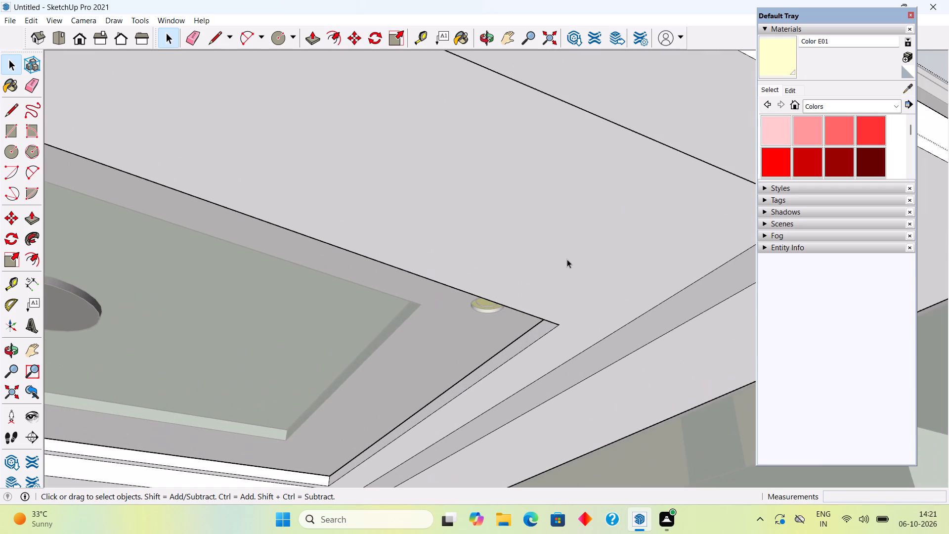
{"action": "left_click", "coordinate": [573, 257]}
{"action": "key", "text": "c"}
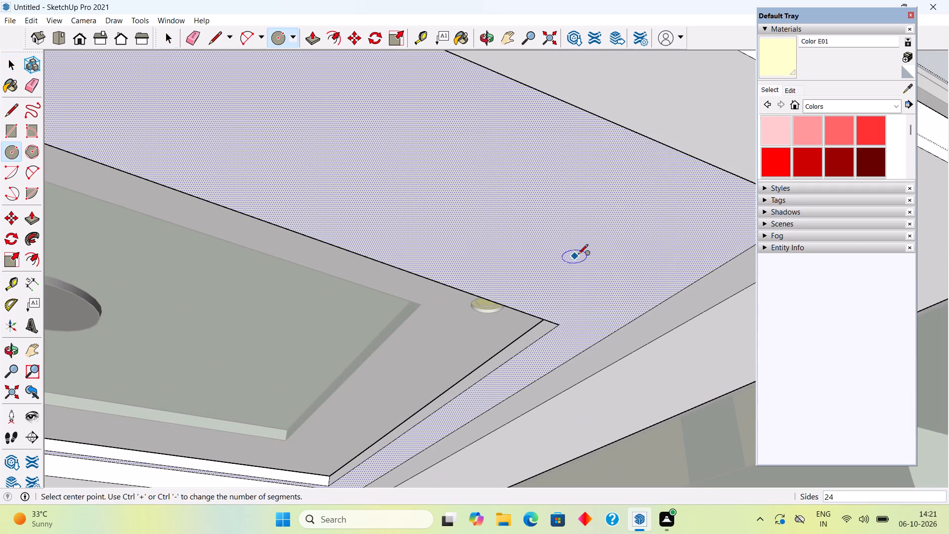
{"action": "left_click", "coordinate": [592, 241]}
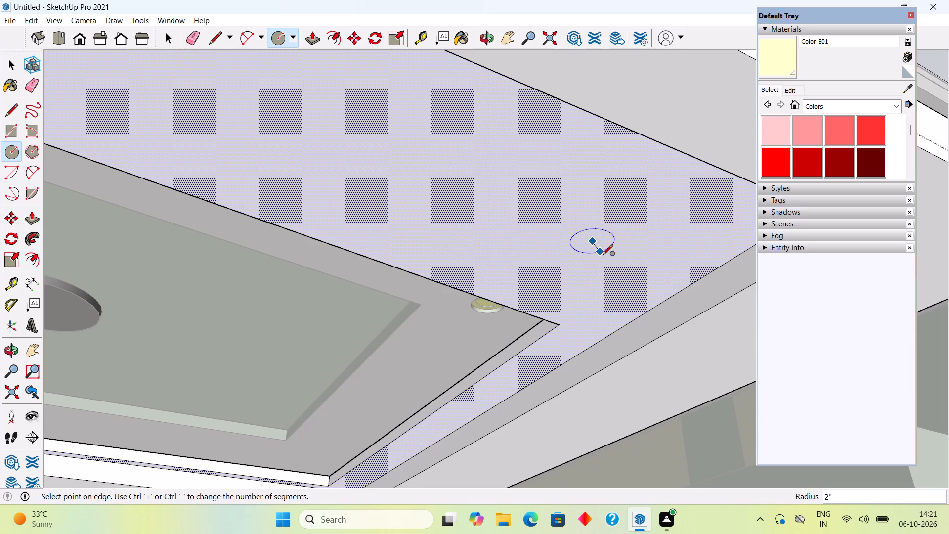
{"action": "left_click", "coordinate": [603, 256]}
{"action": "scroll", "coordinate": [591, 244], "scroll_direction": "up", "scroll_amount": 5}
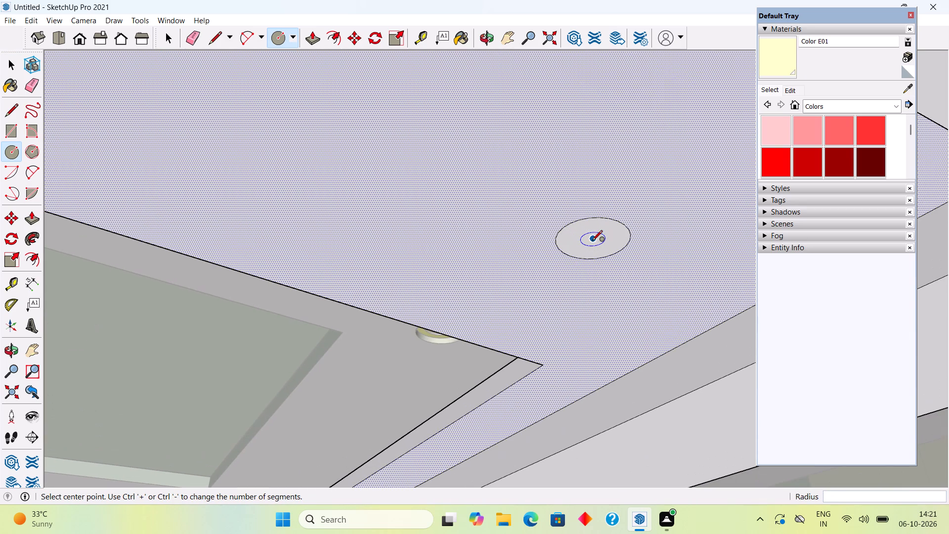
{"action": "left_click", "coordinate": [592, 241]}
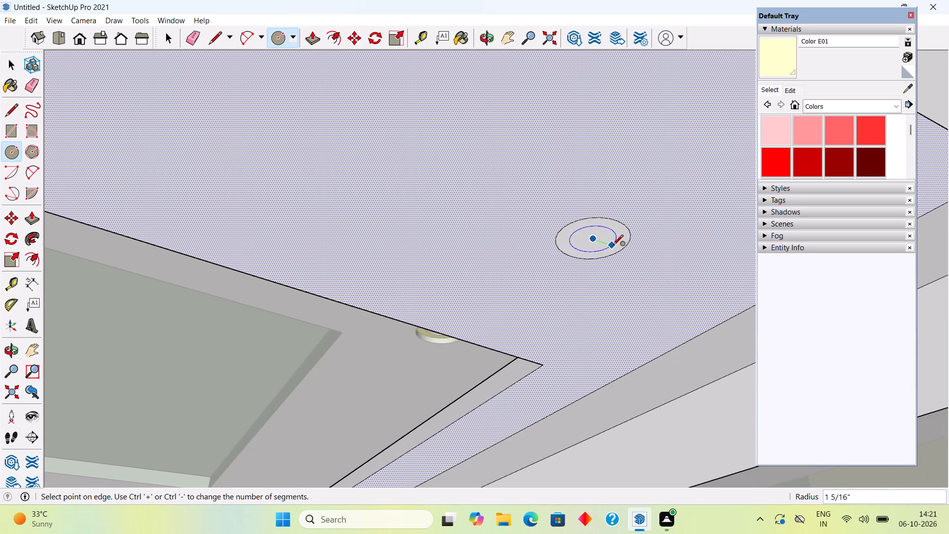
{"action": "scroll", "coordinate": [613, 246], "scroll_direction": "up", "scroll_amount": 5}
{"action": "left_click", "coordinate": [619, 248]}
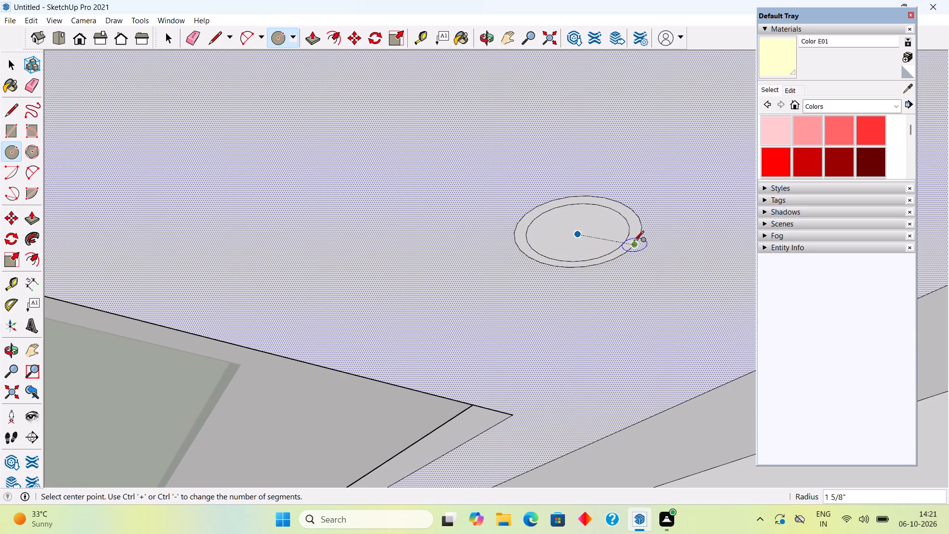
{"action": "key", "text": "space"}
Recess the inner circle about 3/8" and the surrounding ring about 1/8" into the ceiling with Push/Pull.
{"action": "left_click", "coordinate": [633, 236]}
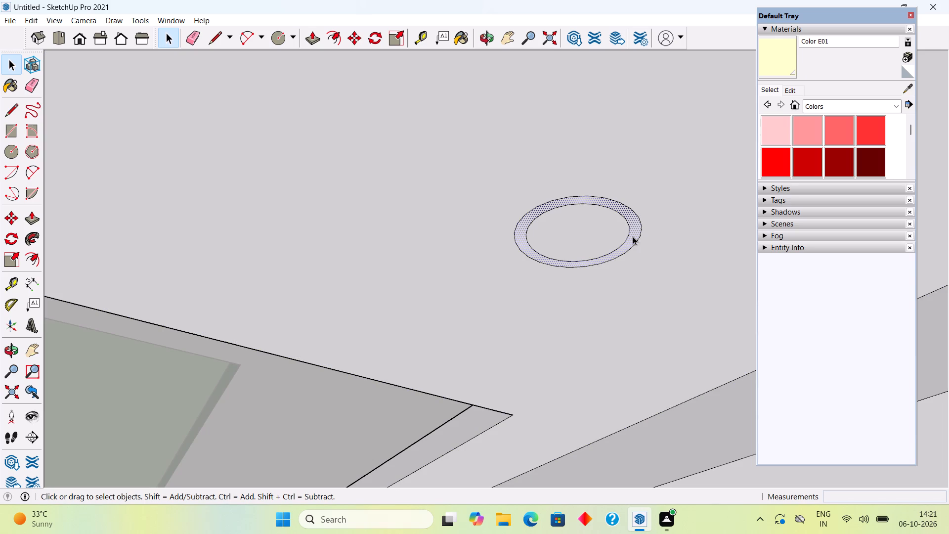
{"action": "left_click", "coordinate": [612, 237]}
{"action": "key", "text": "p"}
{"action": "left_click", "coordinate": [612, 237]}
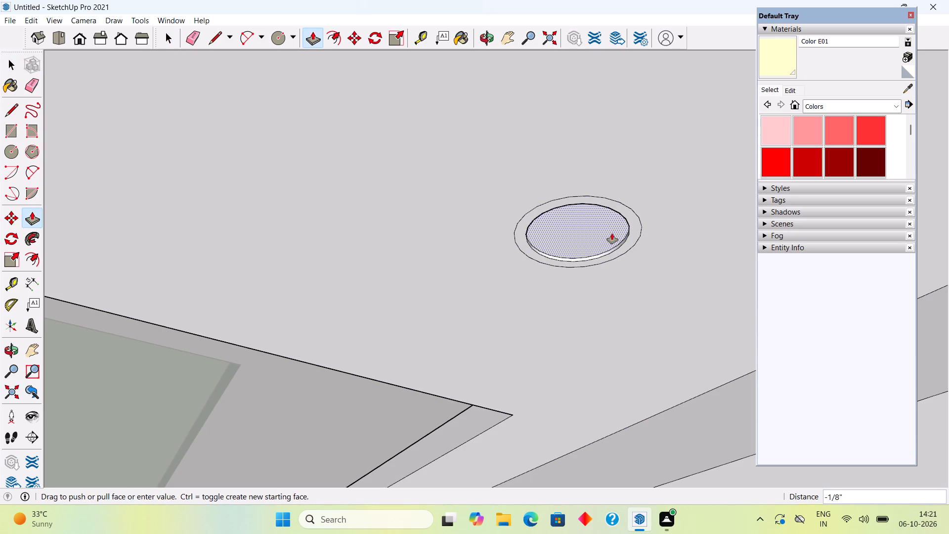
{"action": "left_click", "coordinate": [612, 228]}
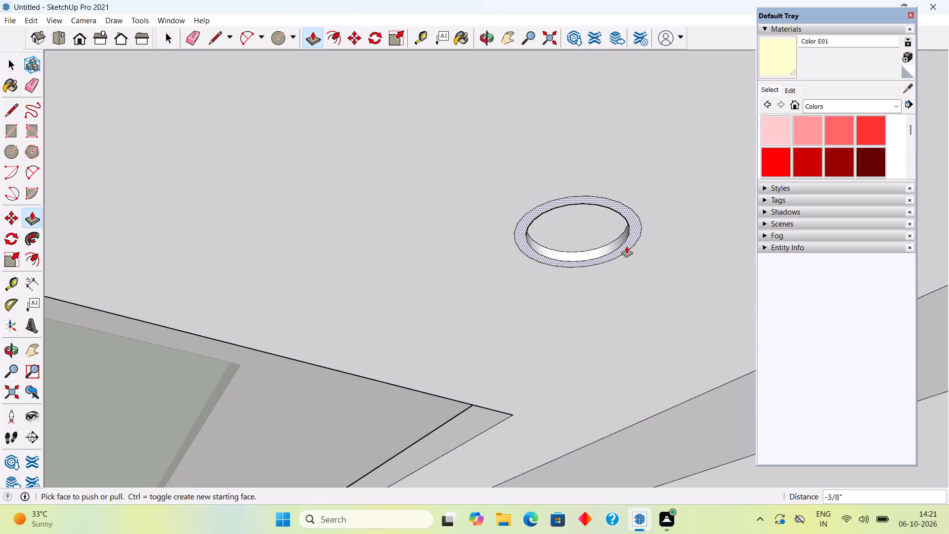
{"action": "left_click", "coordinate": [627, 247]}
{"action": "left_click", "coordinate": [627, 243]}
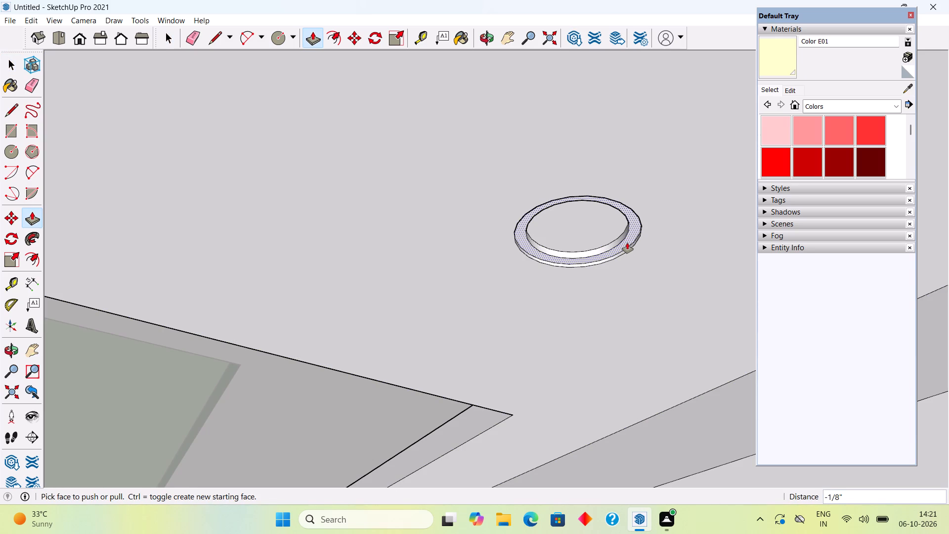
Paint the new fitting's inner disc, its recessed side wall and the surrounding ring with yellow Color E05.
{"action": "scroll", "coordinate": [829, 146], "scroll_direction": "up", "scroll_amount": 5}
{"action": "scroll", "coordinate": [829, 146], "scroll_direction": "down", "scroll_amount": 4}
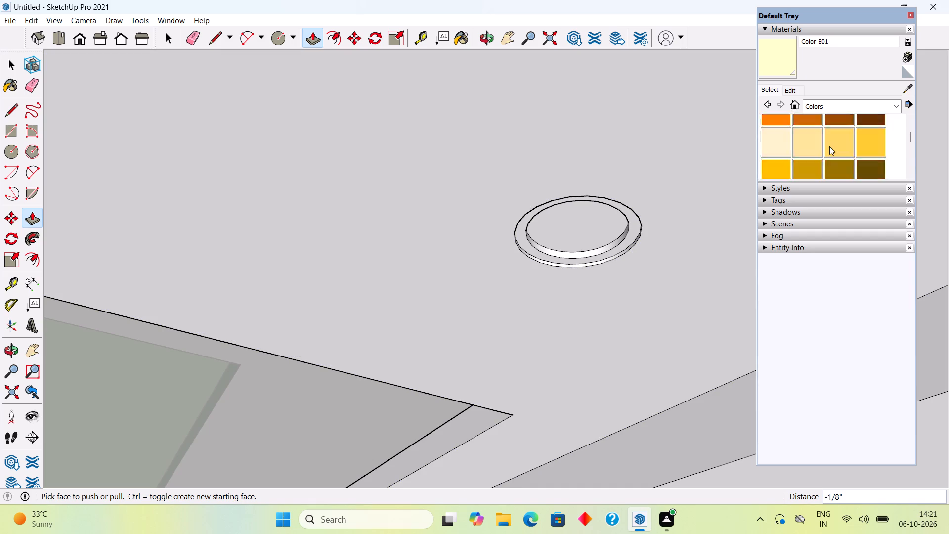
{"action": "scroll", "coordinate": [829, 146], "scroll_direction": "down", "scroll_amount": 16}
{"action": "scroll", "coordinate": [829, 146], "scroll_direction": "up", "scroll_amount": 2}
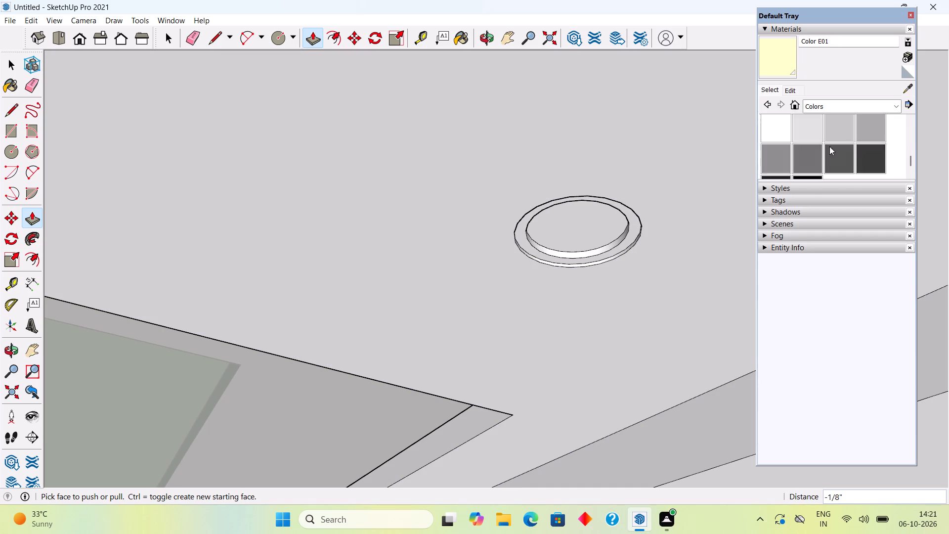
{"action": "scroll", "coordinate": [829, 146], "scroll_direction": "up", "scroll_amount": 7}
{"action": "left_click", "coordinate": [775, 123]}
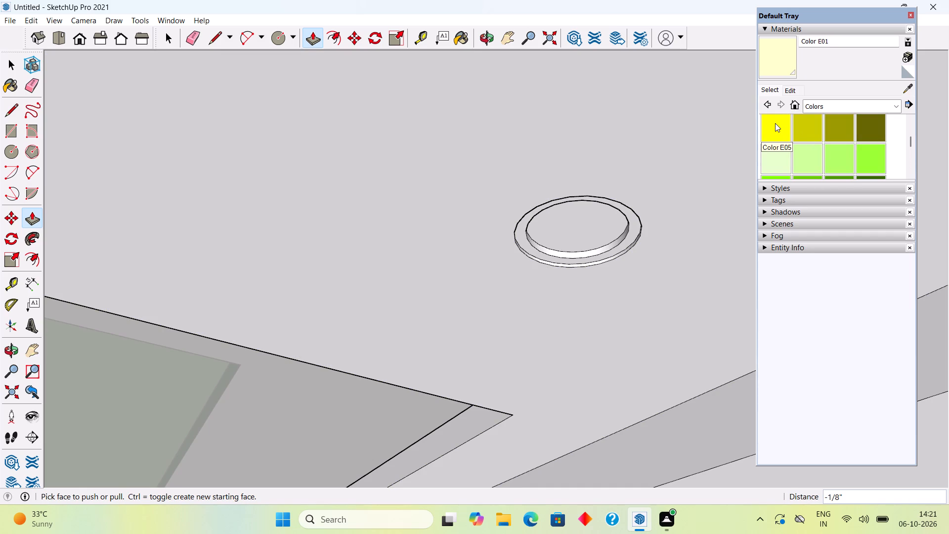
{"action": "left_click", "coordinate": [601, 217]}
{"action": "left_click", "coordinate": [603, 249]}
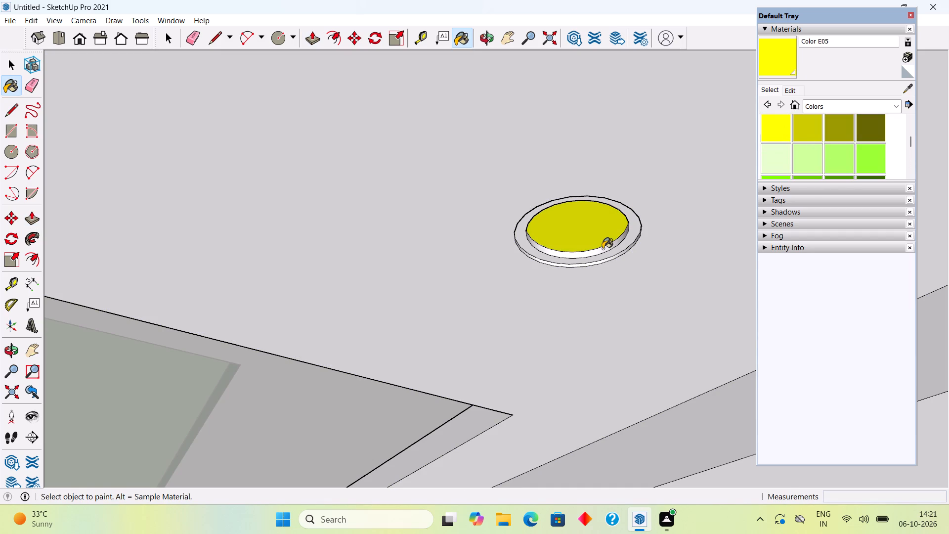
{"action": "left_click", "coordinate": [610, 257]}
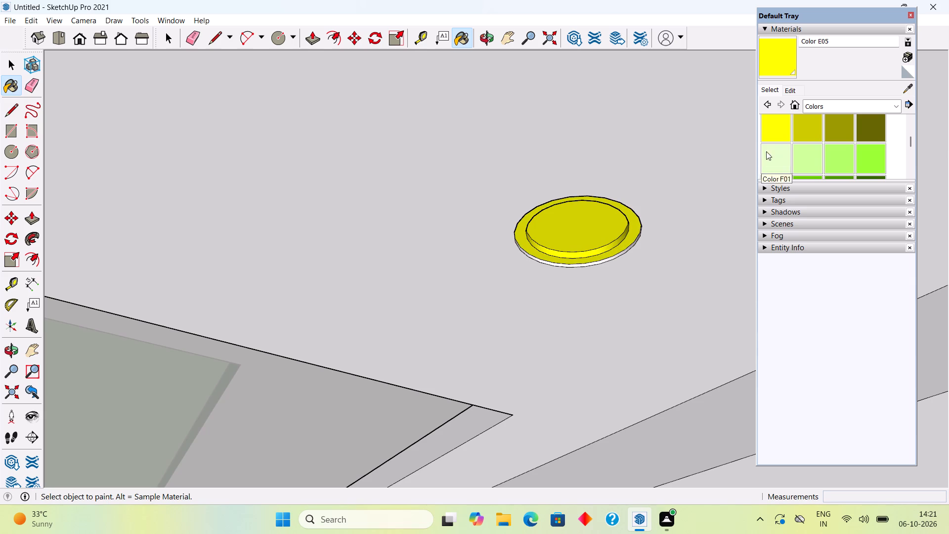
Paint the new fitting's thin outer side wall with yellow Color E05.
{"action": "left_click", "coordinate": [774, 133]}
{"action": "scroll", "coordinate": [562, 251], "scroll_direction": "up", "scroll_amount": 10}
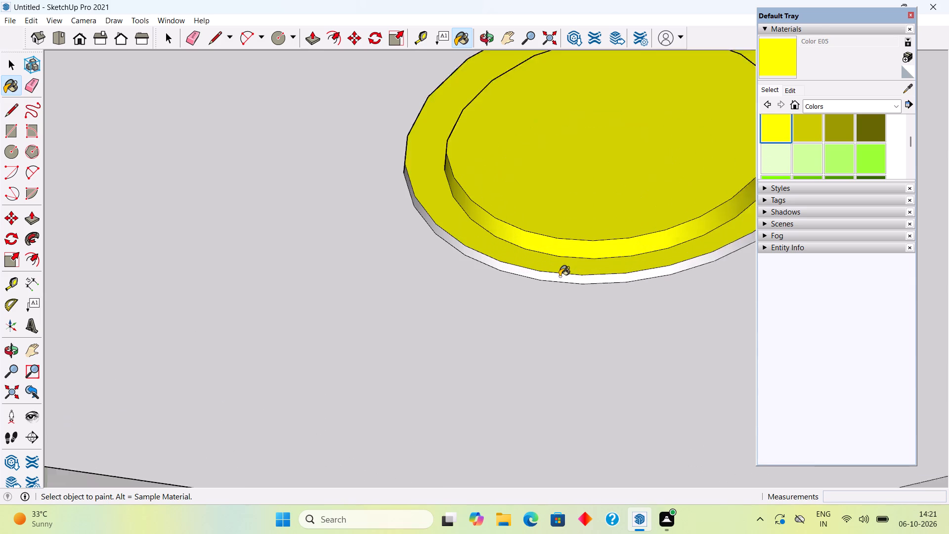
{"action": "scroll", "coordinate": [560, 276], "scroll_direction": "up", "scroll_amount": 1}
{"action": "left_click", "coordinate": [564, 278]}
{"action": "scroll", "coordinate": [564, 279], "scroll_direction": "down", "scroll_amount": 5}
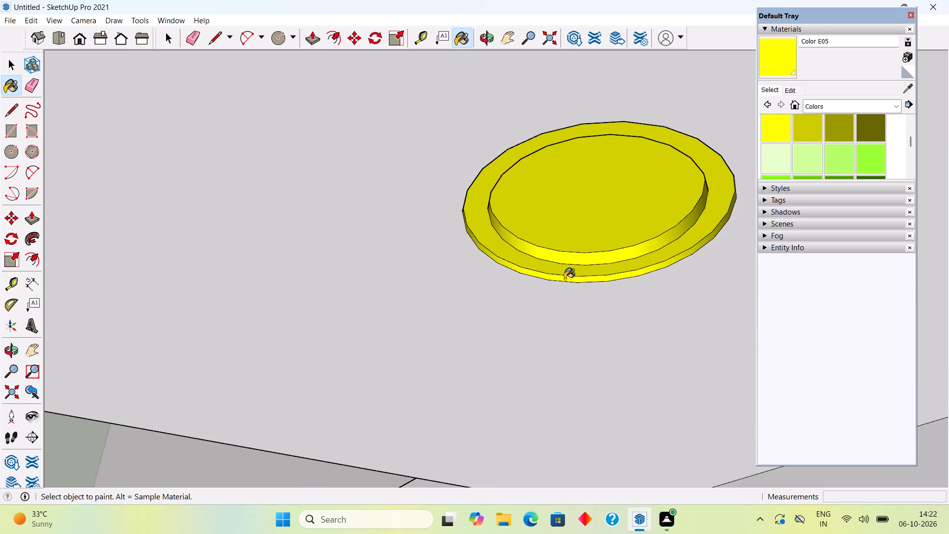
Paint the new fitting's outer side wall with pale green Color F01.
{"action": "left_click", "coordinate": [790, 158]}
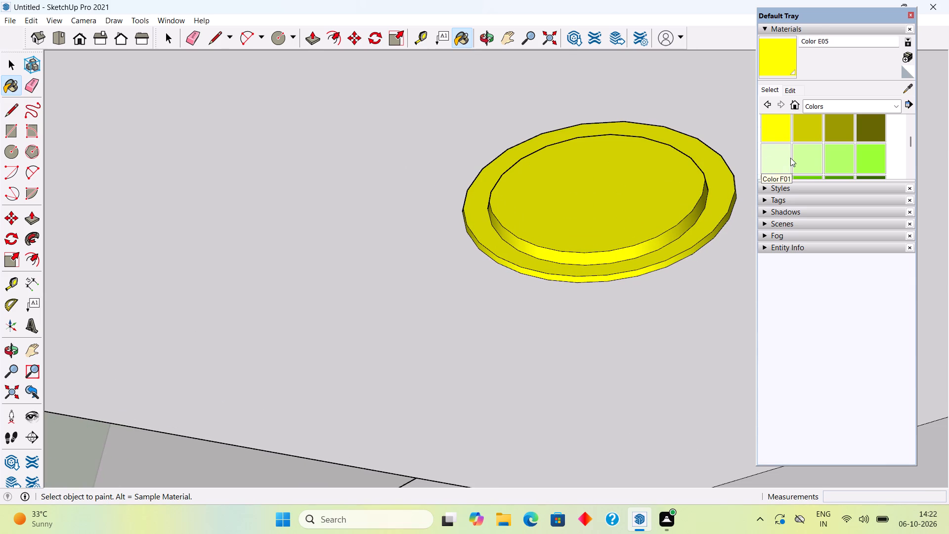
{"action": "scroll", "coordinate": [602, 275], "scroll_direction": "up", "scroll_amount": 5}
{"action": "left_click", "coordinate": [601, 281]}
{"action": "key", "text": "space"}
{"action": "scroll", "coordinate": [600, 282], "scroll_direction": "down", "scroll_amount": 5}
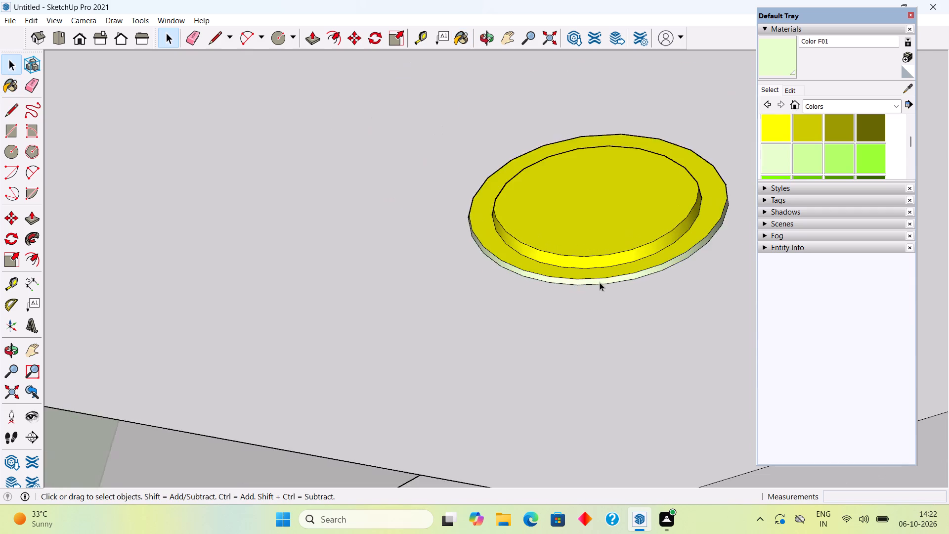
{"action": "scroll", "coordinate": [600, 282], "scroll_direction": "down", "scroll_amount": 20}
{"action": "scroll", "coordinate": [600, 282], "scroll_direction": "down", "scroll_amount": 20}
{"action": "left_click", "coordinate": [693, 133]}
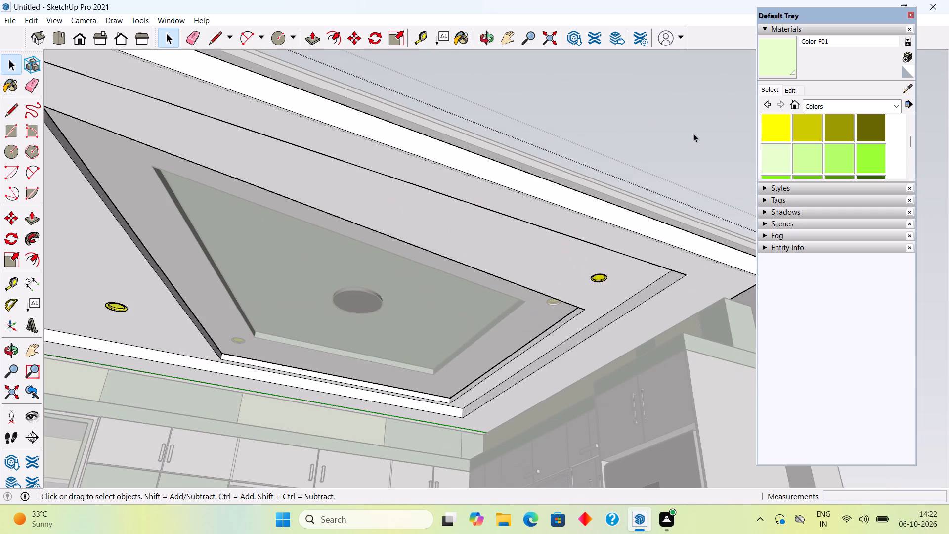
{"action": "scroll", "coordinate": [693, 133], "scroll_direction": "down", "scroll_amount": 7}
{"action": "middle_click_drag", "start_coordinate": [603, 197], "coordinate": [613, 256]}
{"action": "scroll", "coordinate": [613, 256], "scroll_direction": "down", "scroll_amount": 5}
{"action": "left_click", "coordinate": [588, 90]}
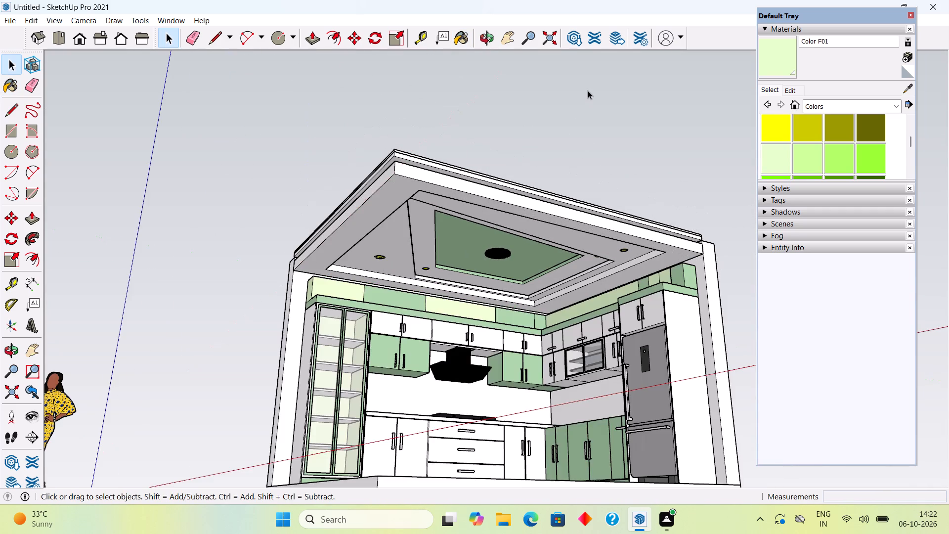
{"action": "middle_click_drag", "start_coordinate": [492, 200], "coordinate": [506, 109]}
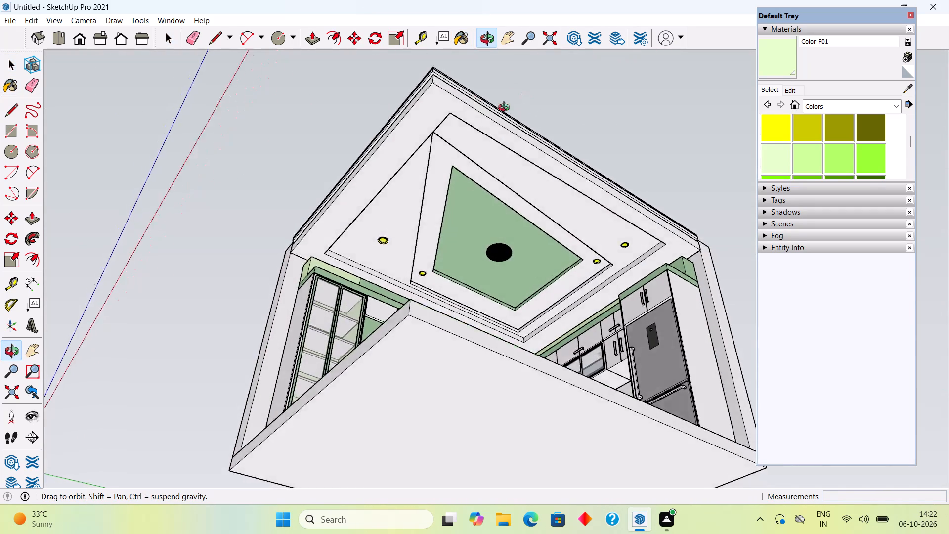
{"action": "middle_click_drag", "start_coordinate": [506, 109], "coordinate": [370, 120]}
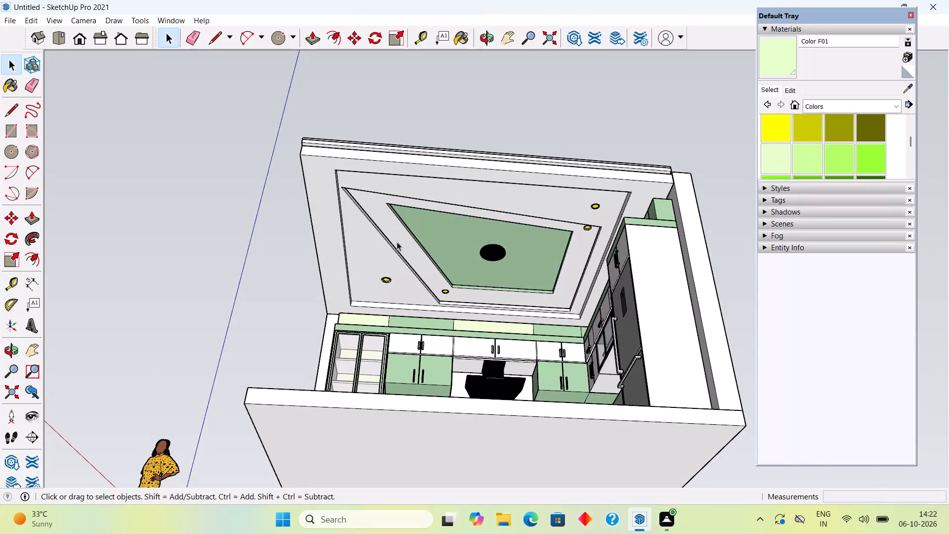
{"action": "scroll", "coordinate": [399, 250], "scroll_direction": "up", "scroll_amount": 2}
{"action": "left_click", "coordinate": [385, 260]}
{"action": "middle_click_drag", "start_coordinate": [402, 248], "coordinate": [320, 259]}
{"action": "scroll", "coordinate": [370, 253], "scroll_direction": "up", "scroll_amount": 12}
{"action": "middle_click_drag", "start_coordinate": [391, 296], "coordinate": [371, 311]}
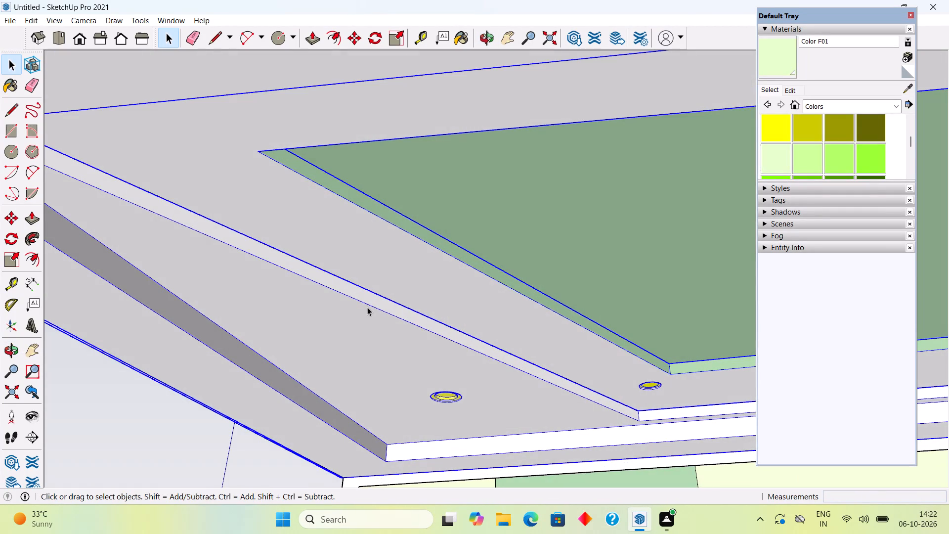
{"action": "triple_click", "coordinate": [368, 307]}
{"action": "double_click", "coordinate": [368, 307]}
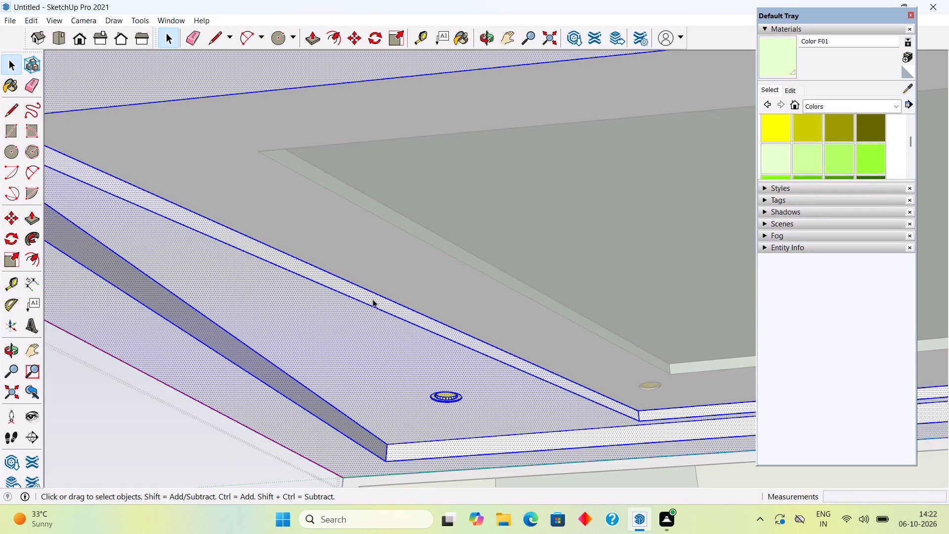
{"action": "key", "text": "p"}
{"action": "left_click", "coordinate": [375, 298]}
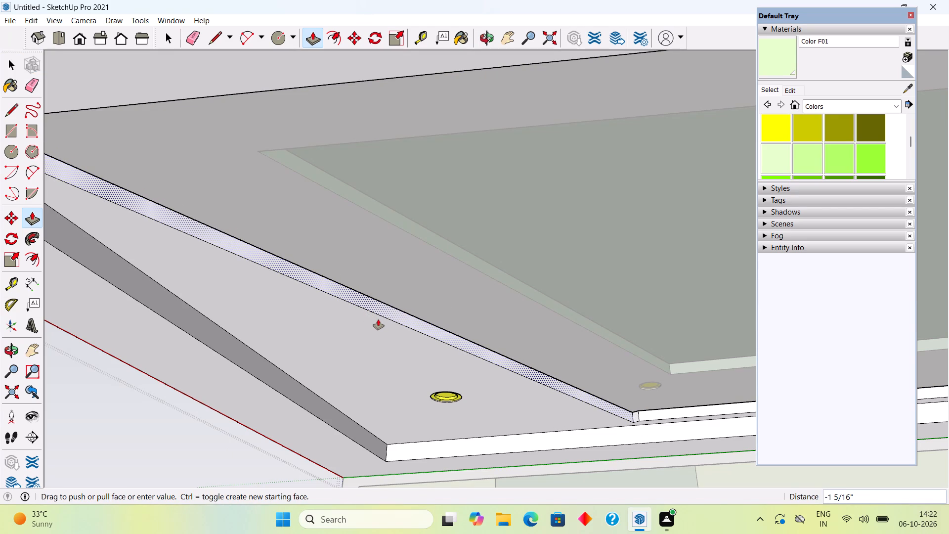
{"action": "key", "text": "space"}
Leave the false ceiling group and examine the whole kitchen with its ceiling from below and from the open sides.
{"action": "scroll", "coordinate": [385, 316], "scroll_direction": "down", "scroll_amount": 10}
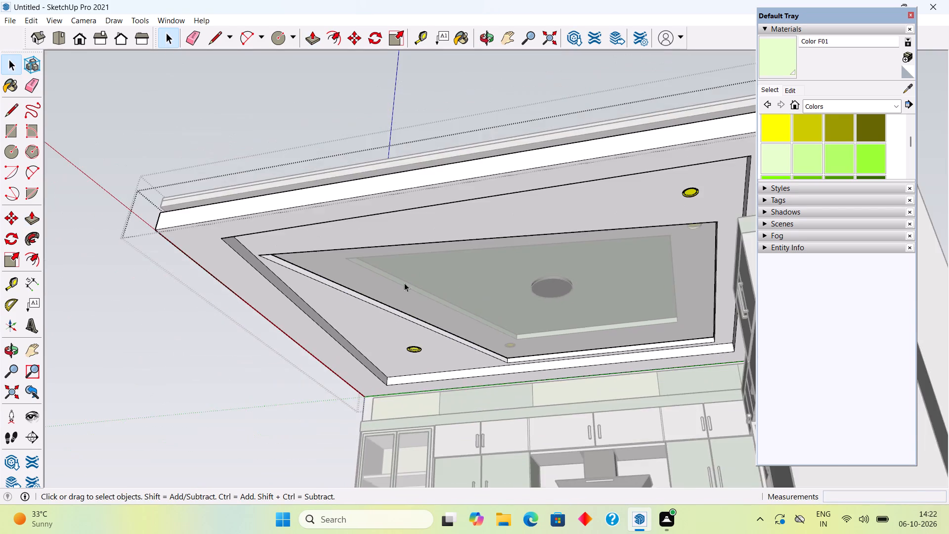
{"action": "middle_click_drag", "start_coordinate": [422, 273], "coordinate": [720, 232]}
{"action": "left_click", "coordinate": [698, 142]}
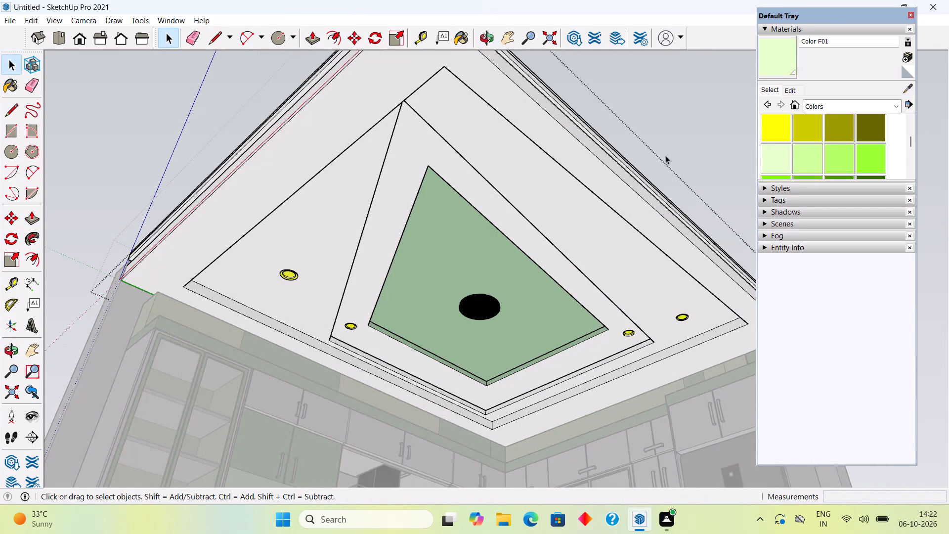
{"action": "scroll", "coordinate": [647, 165], "scroll_direction": "down", "scroll_amount": 2}
{"action": "middle_click_drag", "start_coordinate": [623, 198], "coordinate": [628, 244]}
{"action": "scroll", "coordinate": [627, 251], "scroll_direction": "down", "scroll_amount": 9}
{"action": "middle_click_drag", "start_coordinate": [575, 324], "coordinate": [575, 464]}
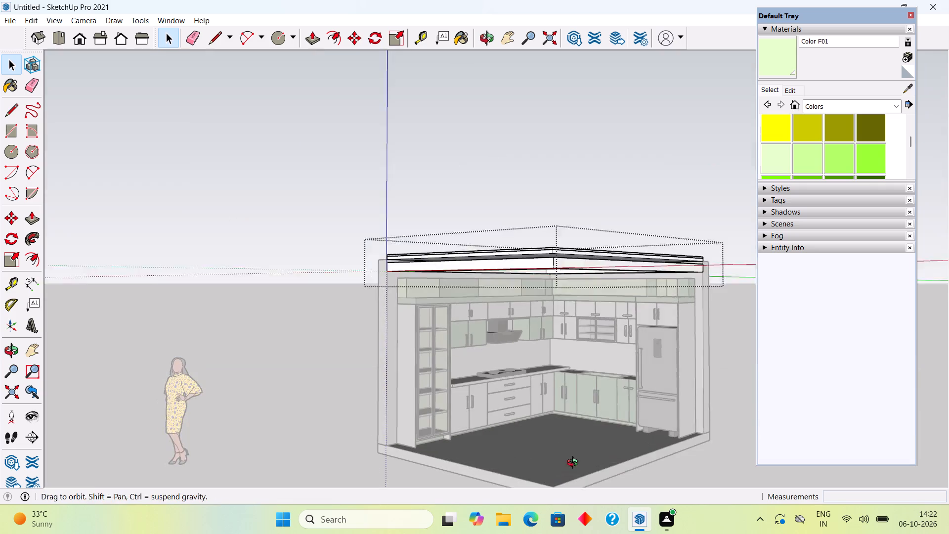
{"action": "middle_click_drag", "start_coordinate": [575, 464], "coordinate": [575, 471]}
{"action": "left_click", "coordinate": [303, 208]}
{"action": "middle_click_drag", "start_coordinate": [511, 238], "coordinate": [541, 291]}
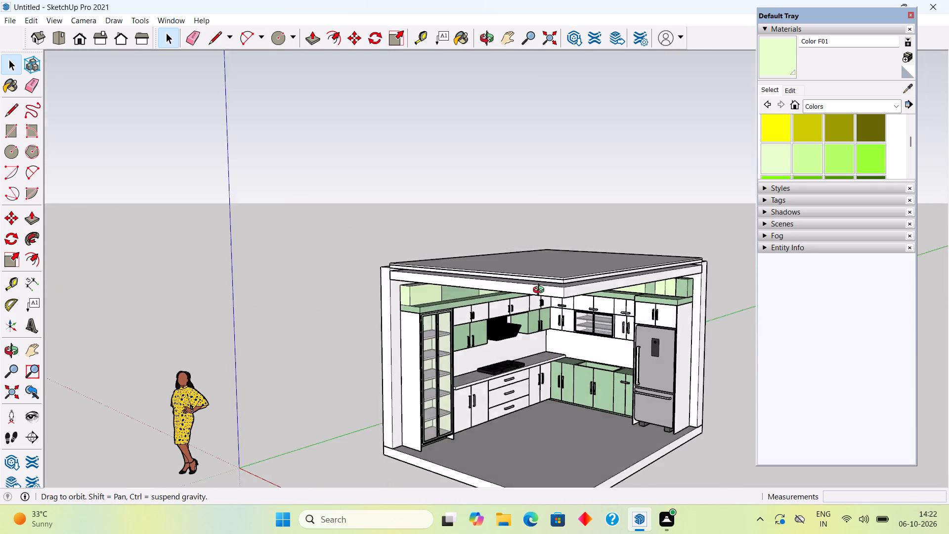
{"action": "middle_click_drag", "start_coordinate": [541, 291], "coordinate": [674, 204]}
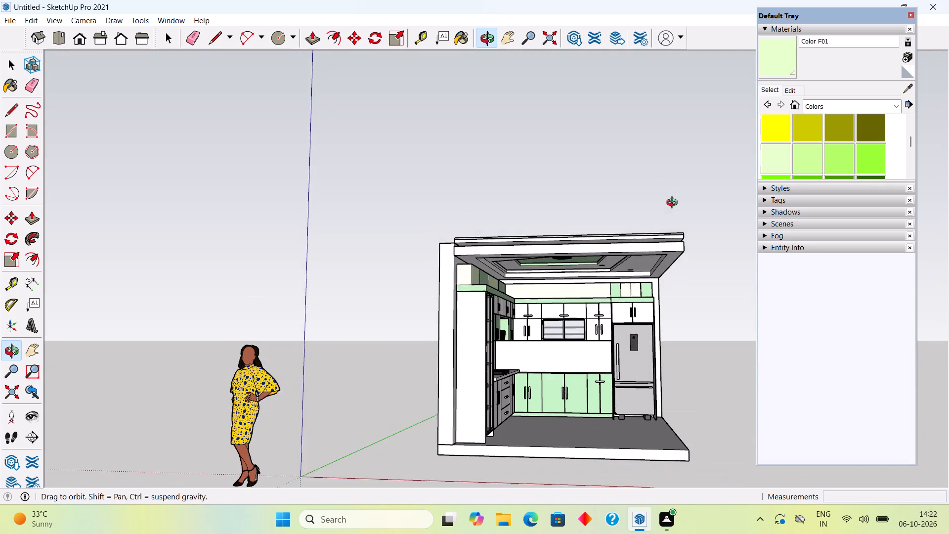
{"action": "middle_click_drag", "start_coordinate": [674, 204], "coordinate": [675, 207]}
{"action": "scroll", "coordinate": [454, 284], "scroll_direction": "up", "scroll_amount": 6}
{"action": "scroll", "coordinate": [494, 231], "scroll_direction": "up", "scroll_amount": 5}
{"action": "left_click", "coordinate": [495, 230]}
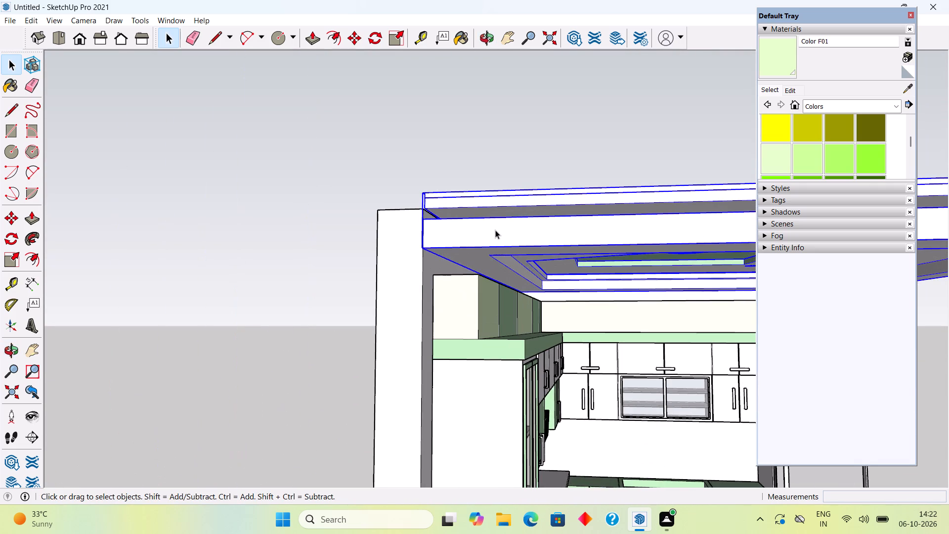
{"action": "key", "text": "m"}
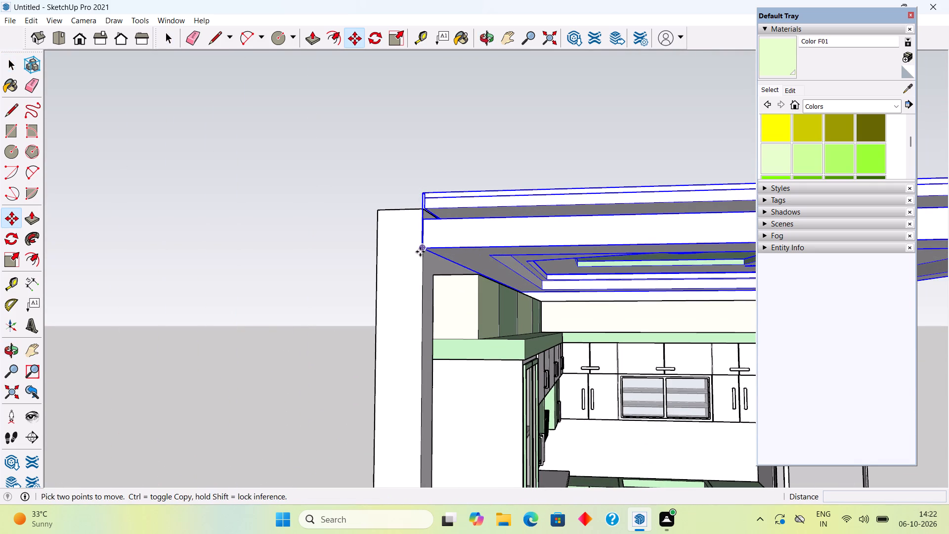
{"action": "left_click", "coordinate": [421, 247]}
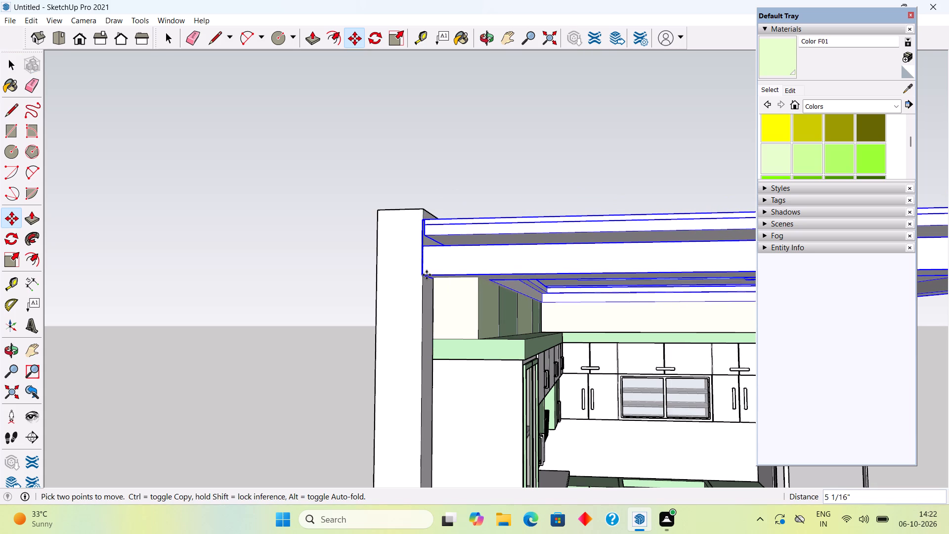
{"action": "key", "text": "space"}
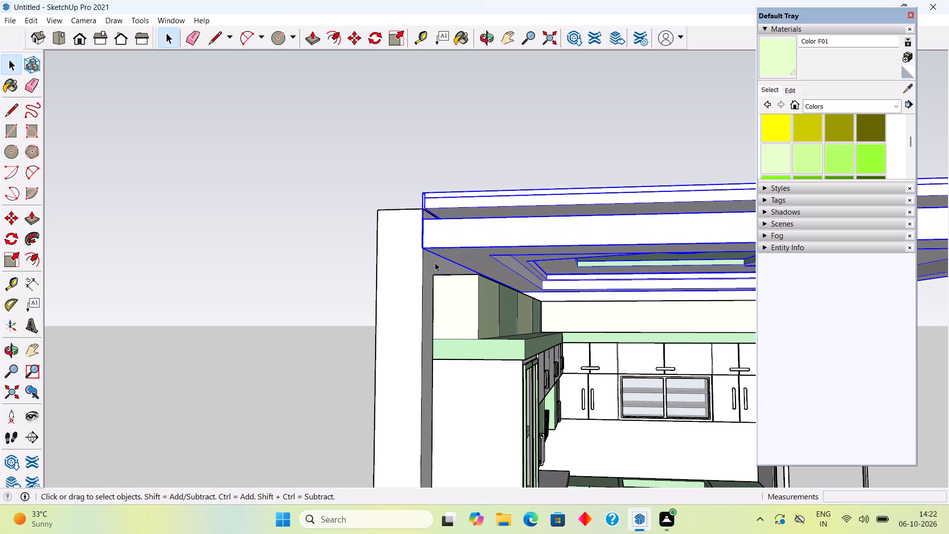
Place a guide line along the top back edge of the pale loft panel above the tall glass cabinet.
{"action": "scroll", "coordinate": [461, 256], "scroll_direction": "up", "scroll_amount": 11}
{"action": "middle_click_drag", "start_coordinate": [459, 335], "coordinate": [445, 392]}
{"action": "key", "text": "t"}
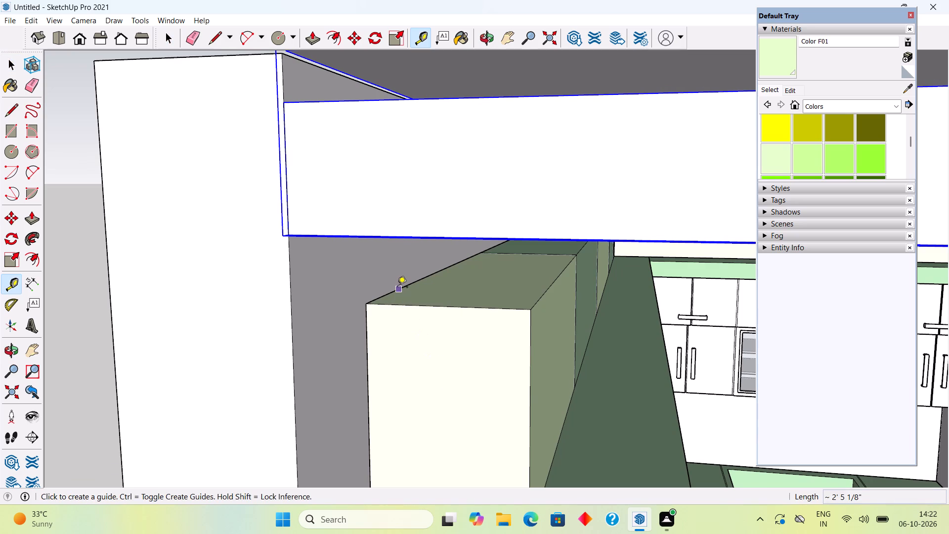
{"action": "double_click", "coordinate": [397, 288]}
{"action": "key", "text": "space"}
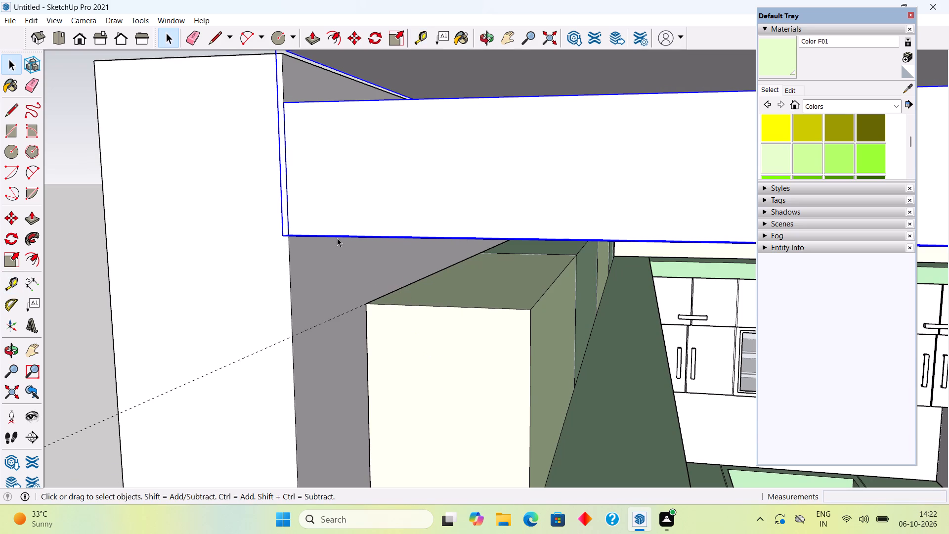
Move the false ceiling group straight down from its lower corner onto the guide line at the loft panels' top.
{"action": "key", "text": "m"}
{"action": "left_click", "coordinate": [290, 236]}
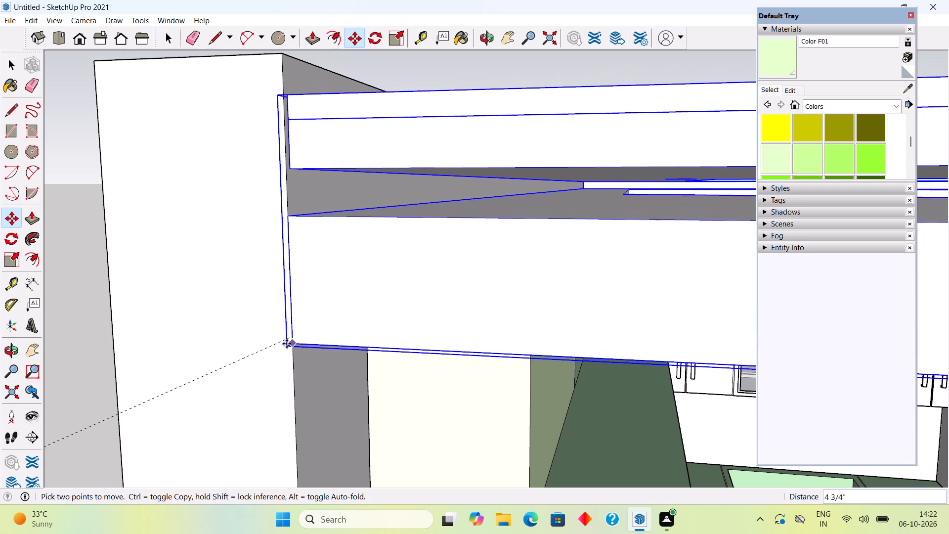
{"action": "left_click", "coordinate": [290, 339]}
{"action": "key", "text": "space"}
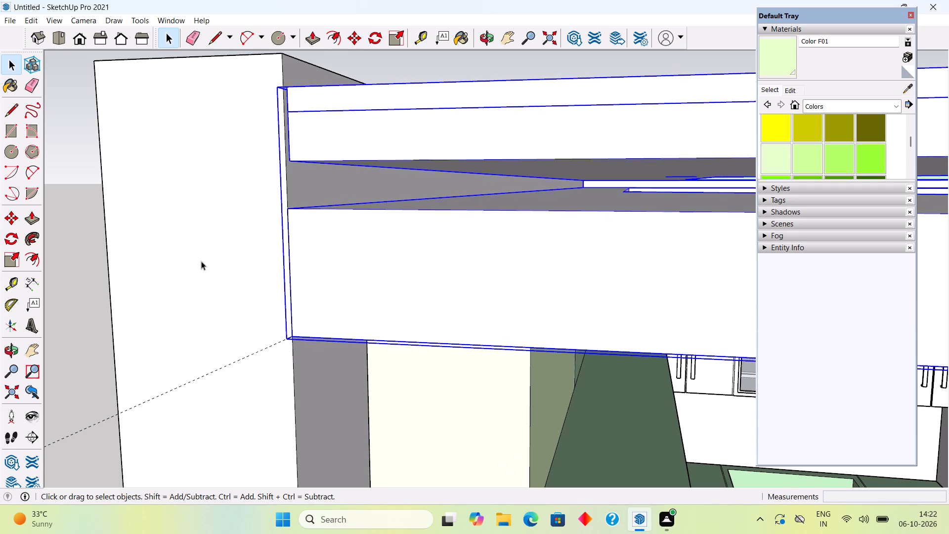
{"action": "left_click", "coordinate": [78, 218]}
Examine how the lowered false ceiling meets the loft panels and cabinets throughout the kitchen.
{"action": "scroll", "coordinate": [193, 236], "scroll_direction": "down", "scroll_amount": 10}
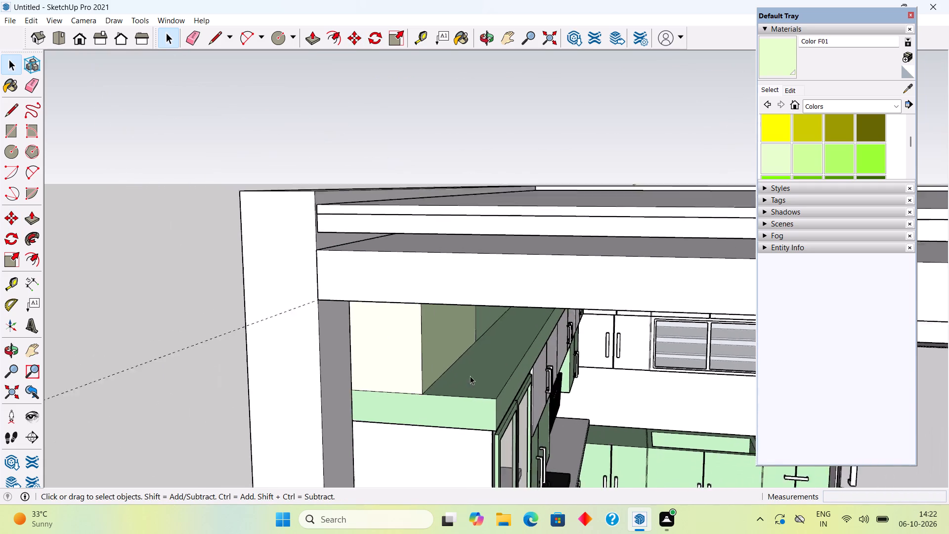
{"action": "scroll", "coordinate": [470, 376], "scroll_direction": "down", "scroll_amount": 2}
{"action": "middle_click_drag", "start_coordinate": [495, 354], "coordinate": [318, 274]}
{"action": "scroll", "coordinate": [372, 235], "scroll_direction": "down", "scroll_amount": 1}
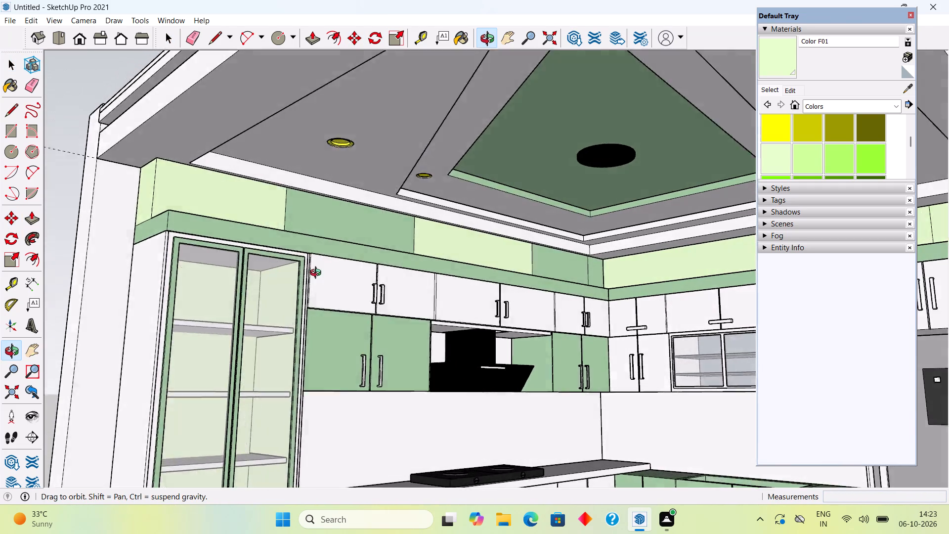
{"action": "middle_click_drag", "start_coordinate": [318, 274], "coordinate": [365, 220]}
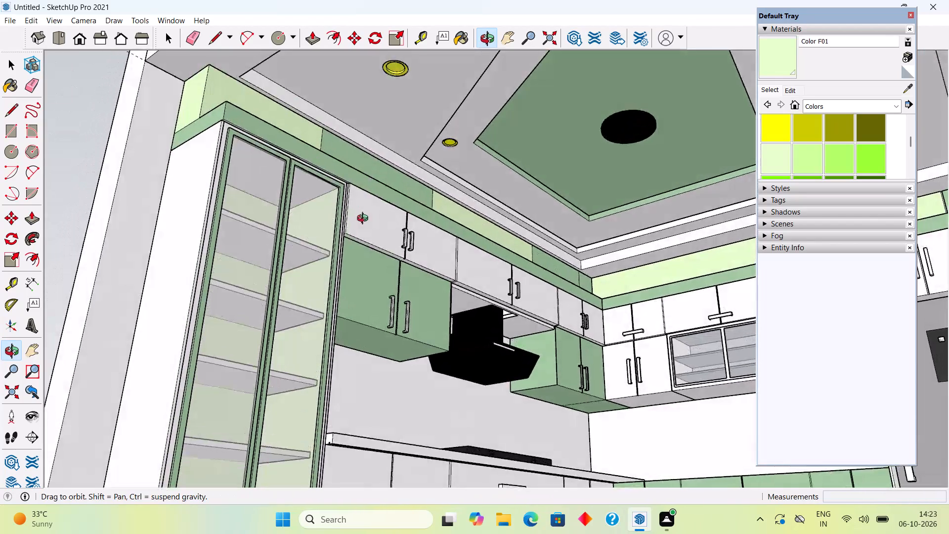
{"action": "middle_click_drag", "start_coordinate": [365, 220], "coordinate": [343, 219]}
{"action": "scroll", "coordinate": [343, 219], "scroll_direction": "down", "scroll_amount": 7}
{"action": "middle_click_drag", "start_coordinate": [357, 241], "coordinate": [383, 323]}
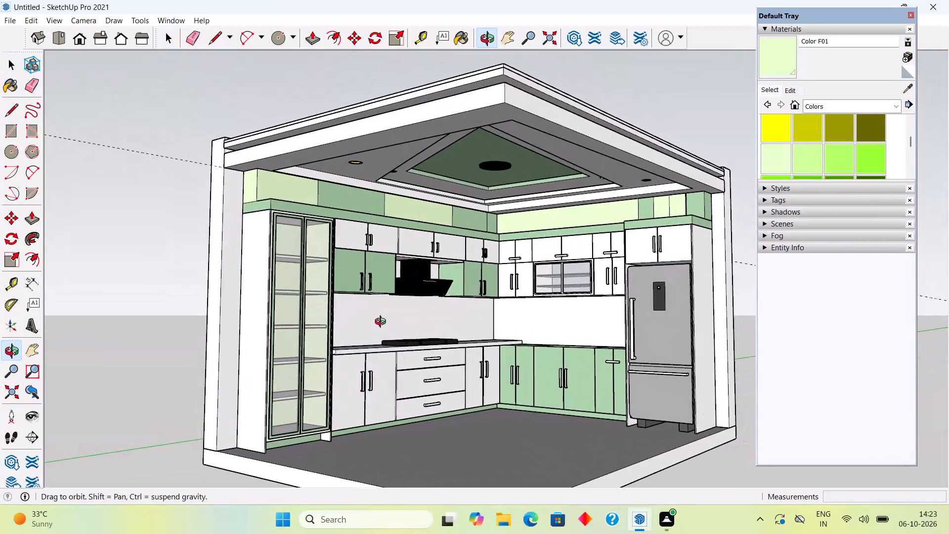
{"action": "middle_click_drag", "start_coordinate": [383, 323], "coordinate": [385, 319]}
{"action": "scroll", "coordinate": [495, 352], "scroll_direction": "up", "scroll_amount": 2}
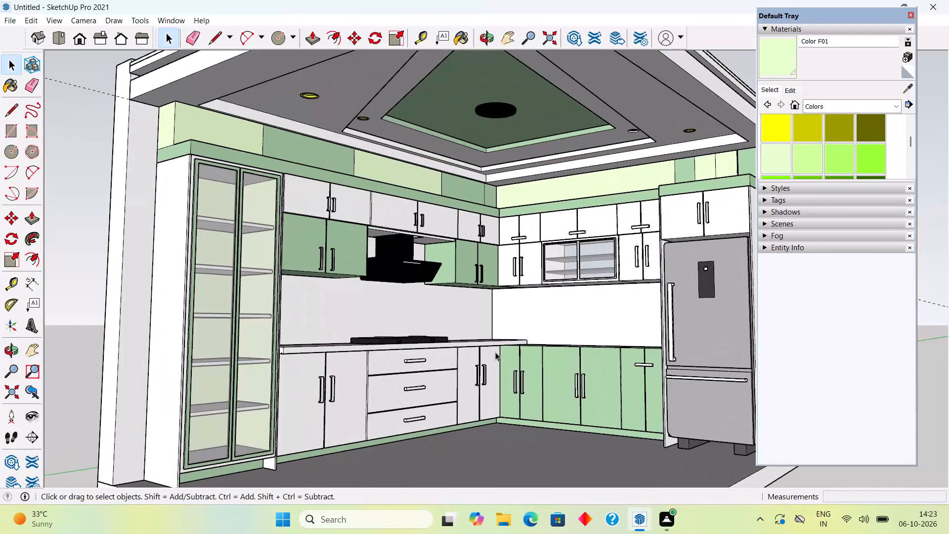
{"action": "scroll", "coordinate": [496, 350], "scroll_direction": "down", "scroll_amount": 2}
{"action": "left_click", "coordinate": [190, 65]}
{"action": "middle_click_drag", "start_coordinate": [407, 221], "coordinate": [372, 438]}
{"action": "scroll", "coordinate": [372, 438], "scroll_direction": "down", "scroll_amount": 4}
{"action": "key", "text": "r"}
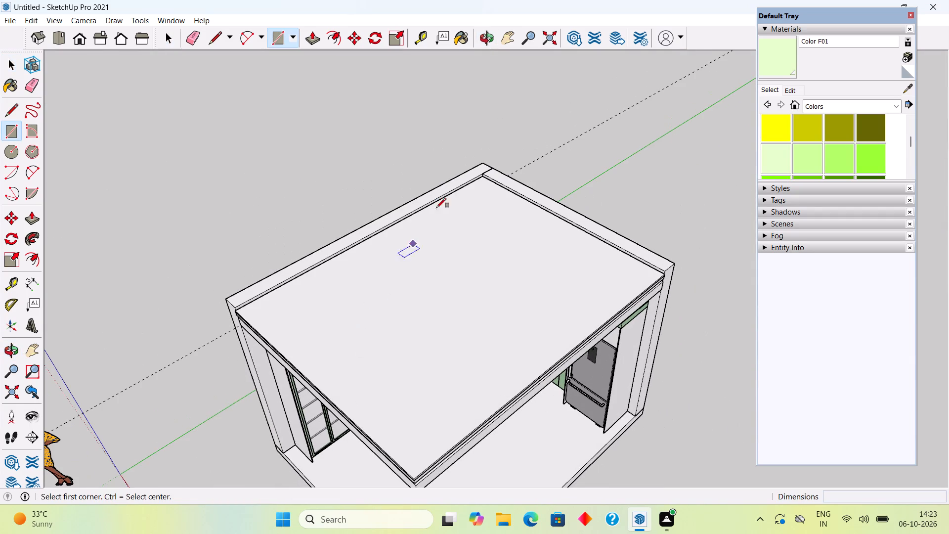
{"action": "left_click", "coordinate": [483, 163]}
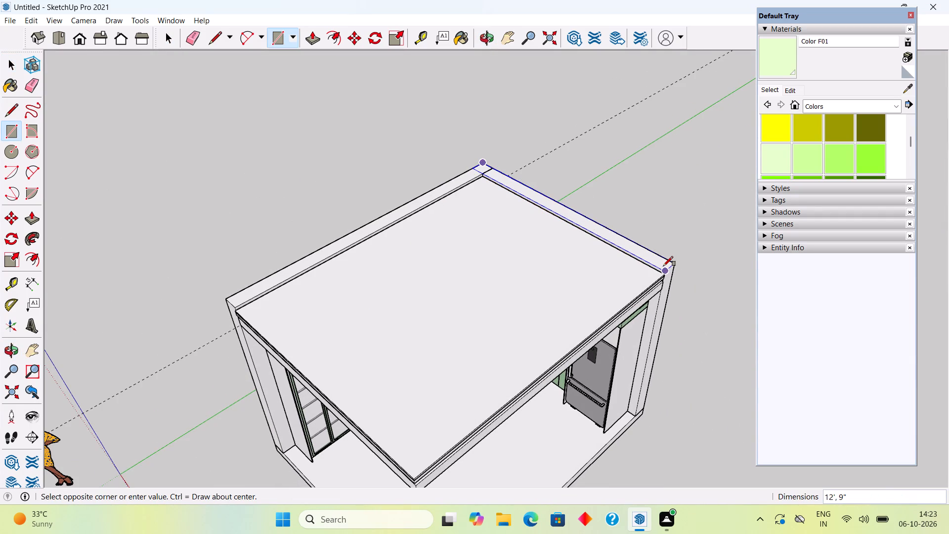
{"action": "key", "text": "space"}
Draw a rectangle about 12' by 15' between opposite outer wall corners on top of the room and extrude it 6" upward.
{"action": "type", "text": "r"}
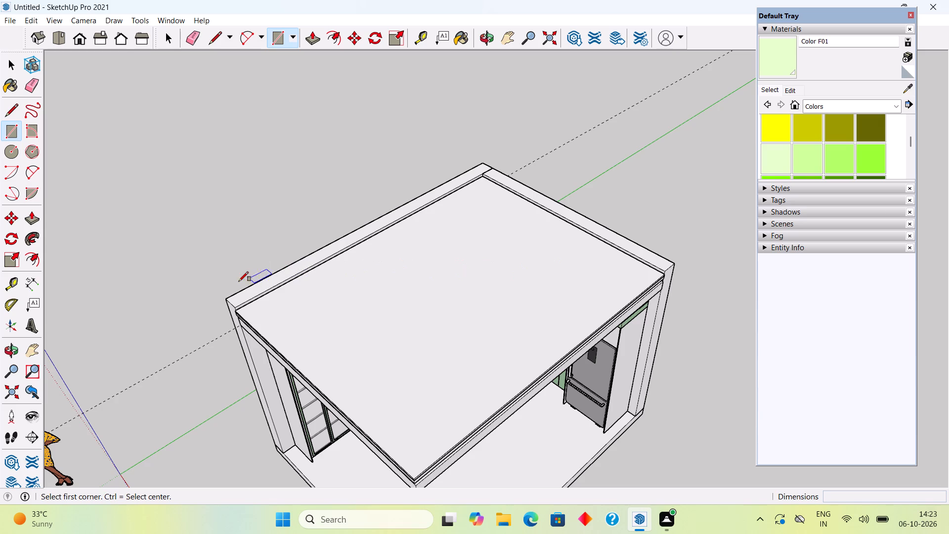
{"action": "left_click", "coordinate": [229, 296]}
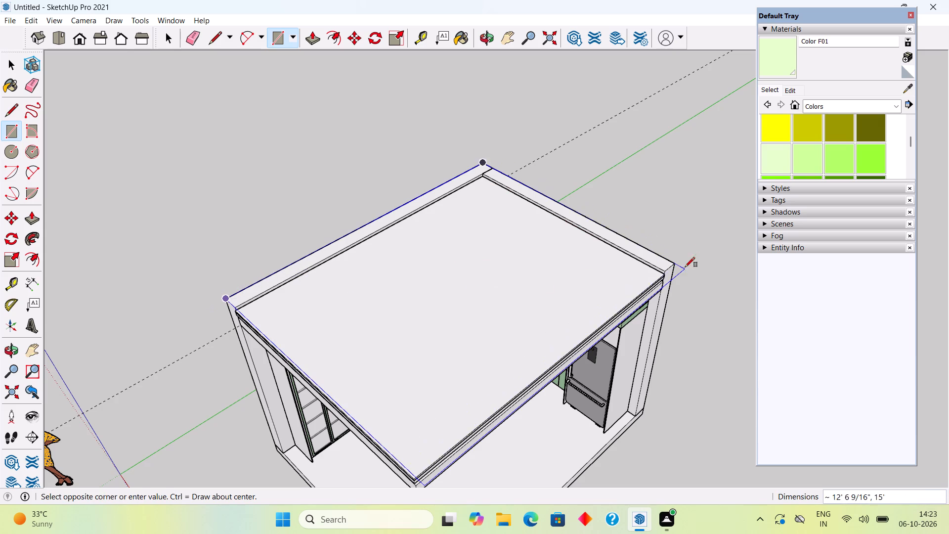
{"action": "left_click", "coordinate": [676, 267]}
{"action": "key", "text": "space"}
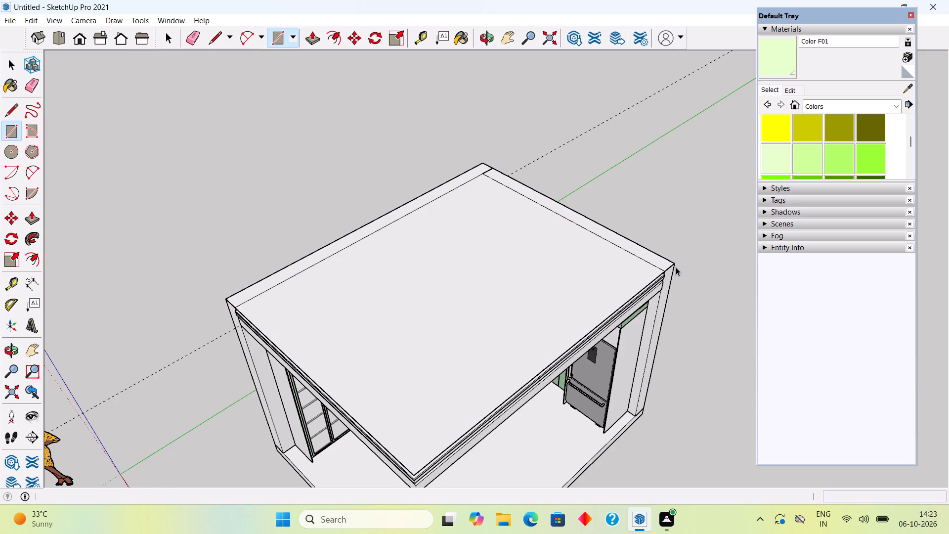
{"action": "type", "text": "p"}
{"action": "left_click", "coordinate": [590, 245]}
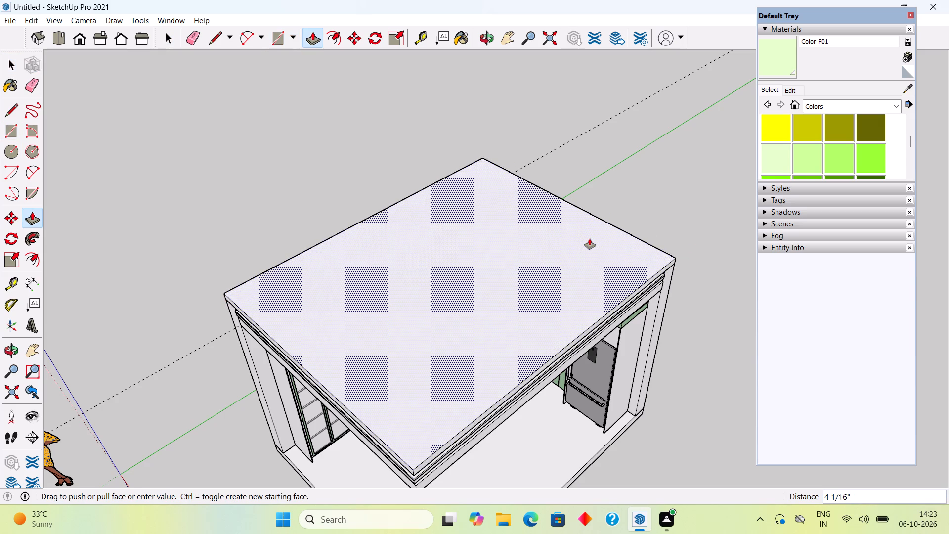
{"action": "type", "text": "6\""}
{"action": "key", "text": "Return"}
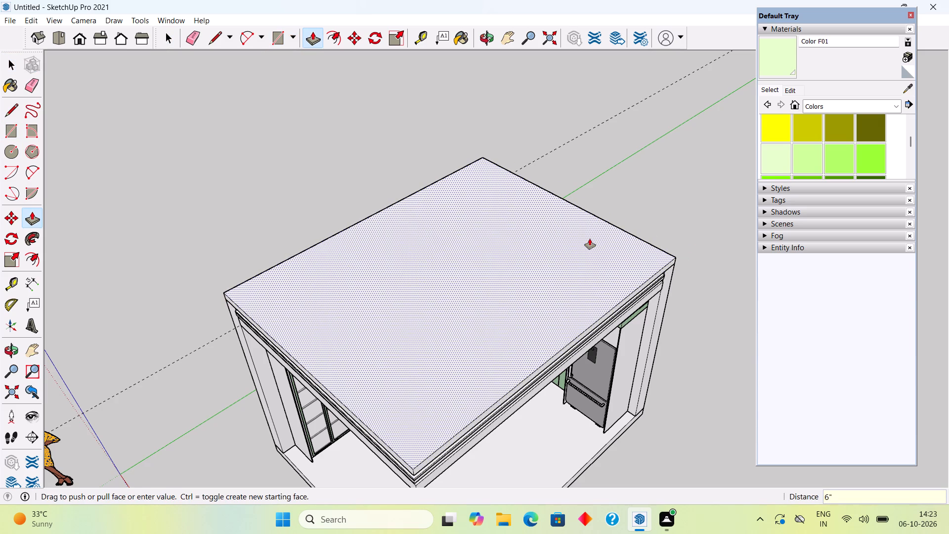
{"action": "key", "text": "space"}
Select the whole roof slab and make it a group.
{"action": "left_click", "coordinate": [590, 239]}
{"action": "double_click", "coordinate": [590, 239]}
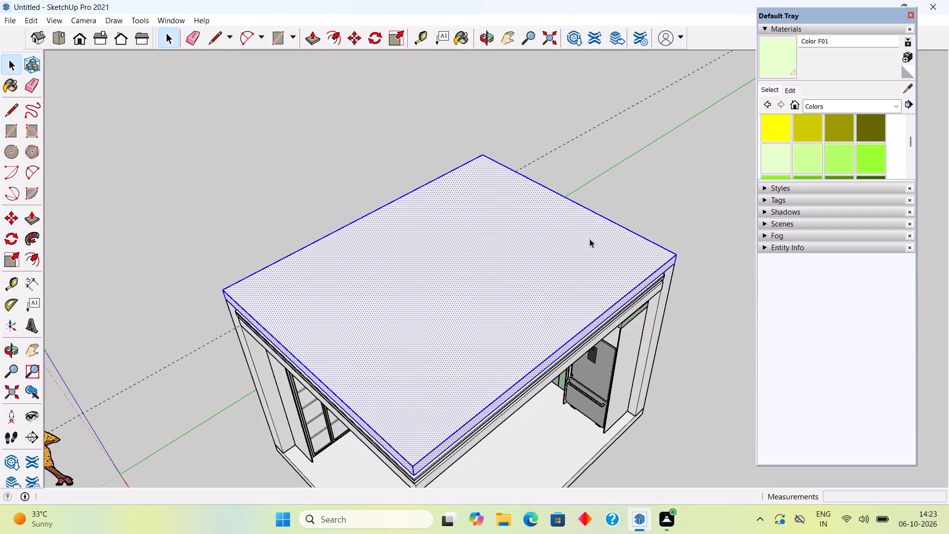
{"action": "right_click", "coordinate": [590, 239]}
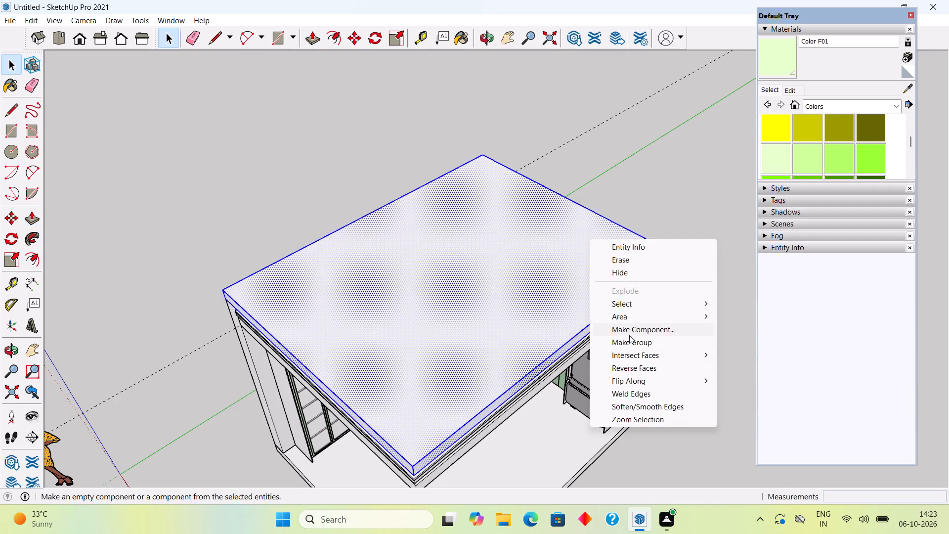
{"action": "left_click", "coordinate": [630, 341]}
{"action": "left_click", "coordinate": [678, 206]}
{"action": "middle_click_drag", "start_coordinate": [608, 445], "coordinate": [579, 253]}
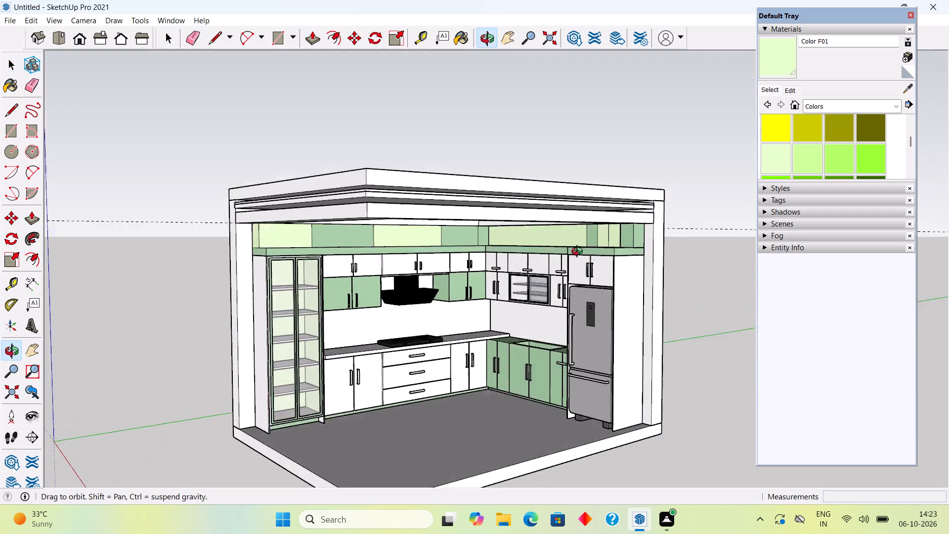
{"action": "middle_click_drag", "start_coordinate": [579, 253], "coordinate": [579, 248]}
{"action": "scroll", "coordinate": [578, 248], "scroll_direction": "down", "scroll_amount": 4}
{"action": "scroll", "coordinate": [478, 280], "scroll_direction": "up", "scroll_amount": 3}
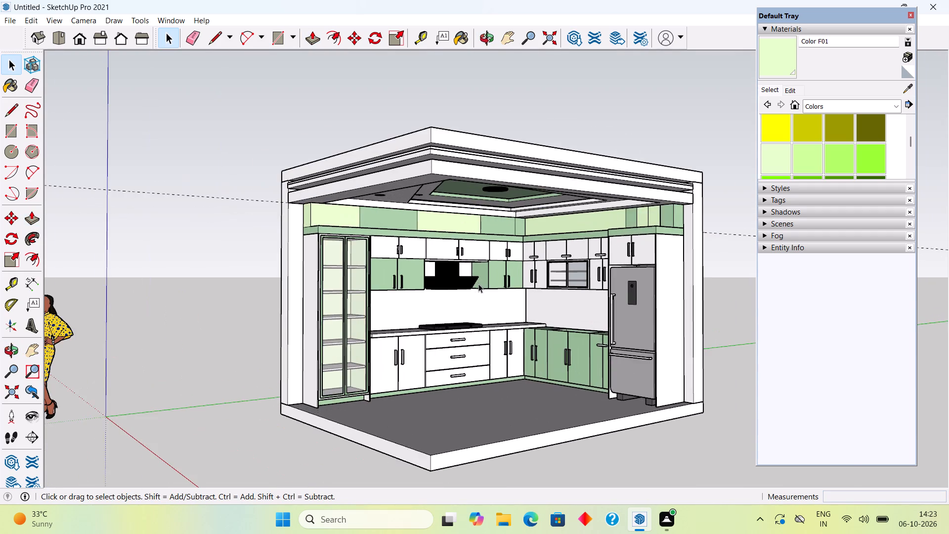
Examine the whole kitchen from several angles, including the roof slab, false ceiling underside, loft panels and cabinets.
{"action": "scroll", "coordinate": [478, 284], "scroll_direction": "up", "scroll_amount": 4}
{"action": "middle_click_drag", "start_coordinate": [448, 291], "coordinate": [415, 300]}
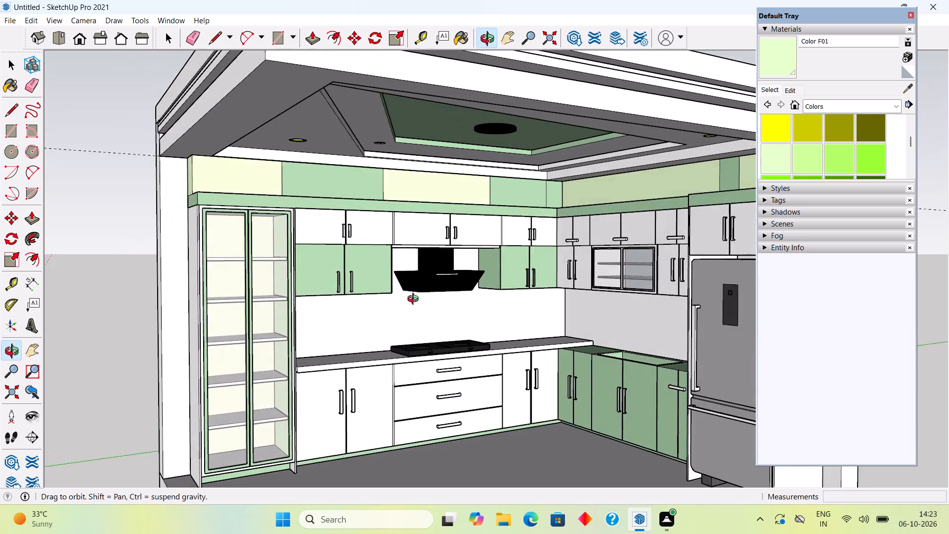
{"action": "middle_click_drag", "start_coordinate": [415, 300], "coordinate": [507, 334]}
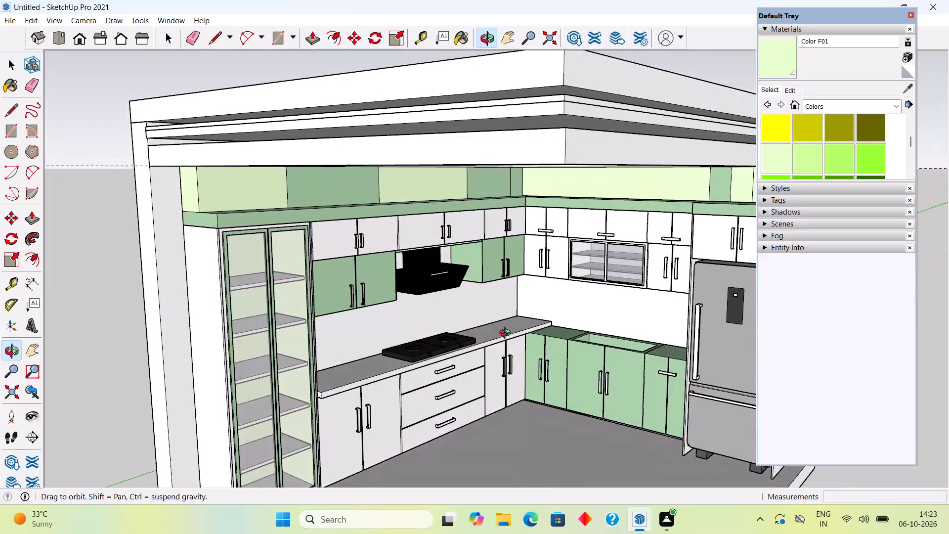
{"action": "middle_click_drag", "start_coordinate": [507, 334], "coordinate": [461, 305]}
{"action": "scroll", "coordinate": [455, 298], "scroll_direction": "down", "scroll_amount": 6}
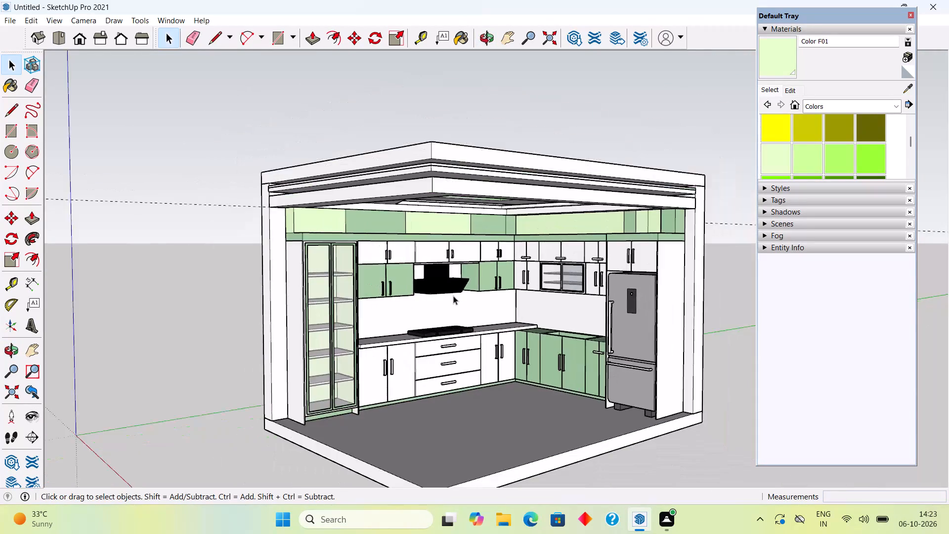
{"action": "middle_click_drag", "start_coordinate": [489, 226], "coordinate": [505, 173]}
{"action": "scroll", "coordinate": [538, 202], "scroll_direction": "up", "scroll_amount": 4}
{"action": "middle_click_drag", "start_coordinate": [538, 202], "coordinate": [539, 198]}
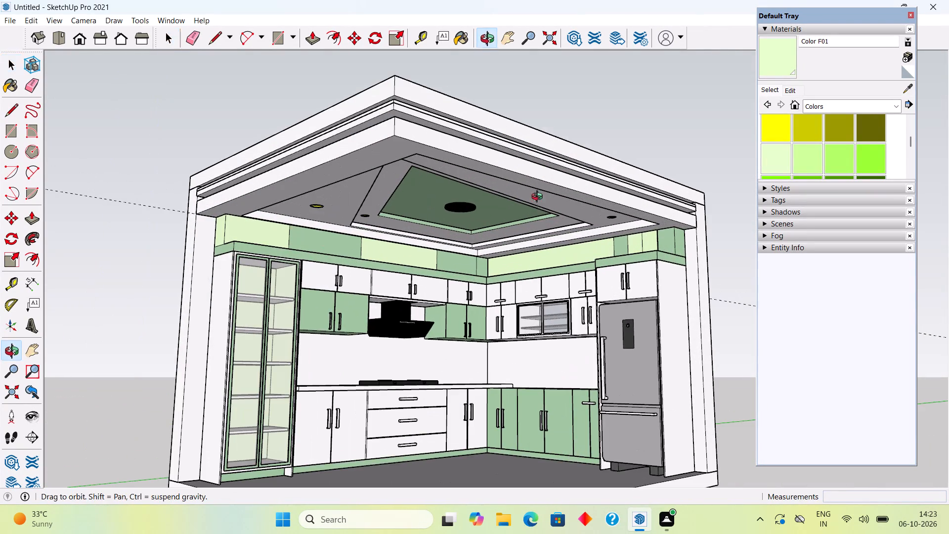
{"action": "middle_click_drag", "start_coordinate": [539, 198], "coordinate": [557, 144]}
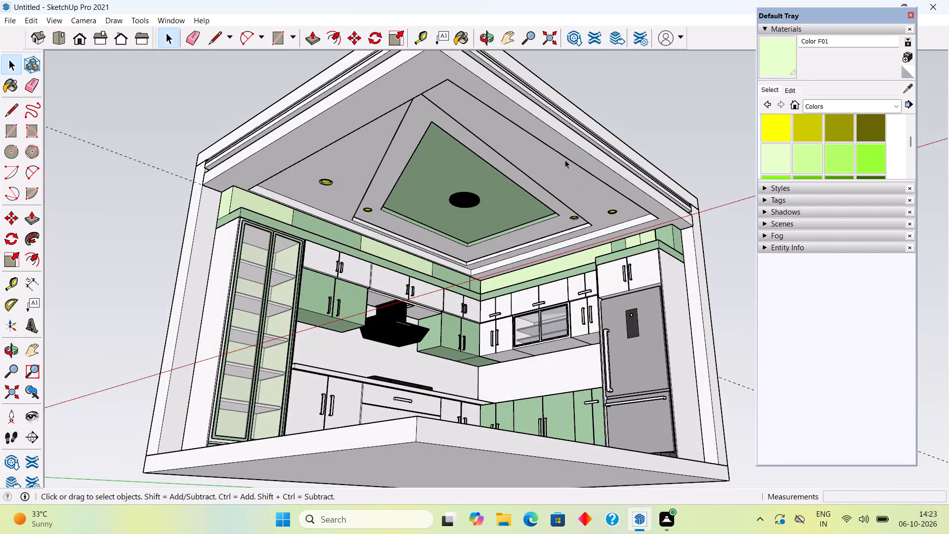
{"action": "scroll", "coordinate": [542, 100], "scroll_direction": "down", "scroll_amount": 5}
{"action": "scroll", "coordinate": [488, 254], "scroll_direction": "down", "scroll_amount": 1}
{"action": "middle_click_drag", "start_coordinate": [488, 267], "coordinate": [490, 336]}
{"action": "scroll", "coordinate": [486, 278], "scroll_direction": "up", "scroll_amount": 9}
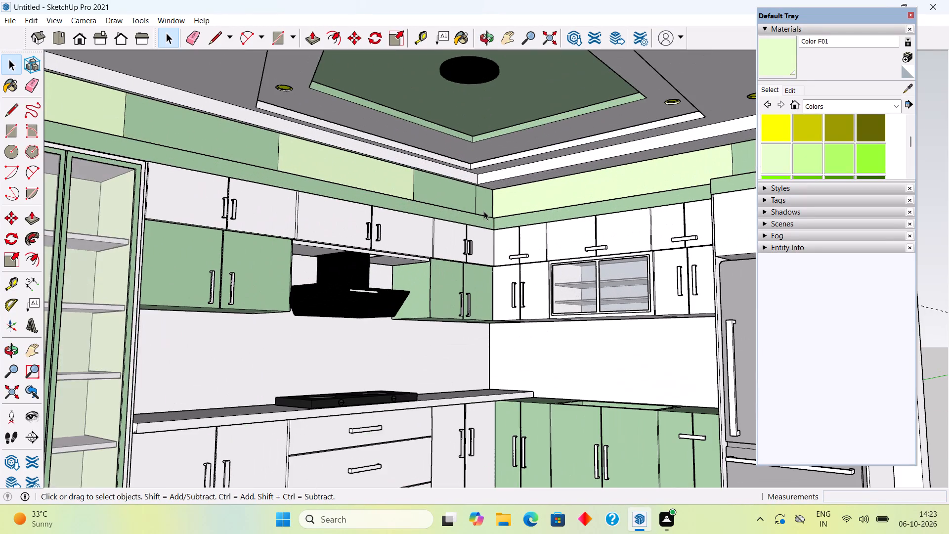
{"action": "middle_click_drag", "start_coordinate": [484, 211], "coordinate": [383, 215]}
{"action": "scroll", "coordinate": [387, 207], "scroll_direction": "down", "scroll_amount": 5}
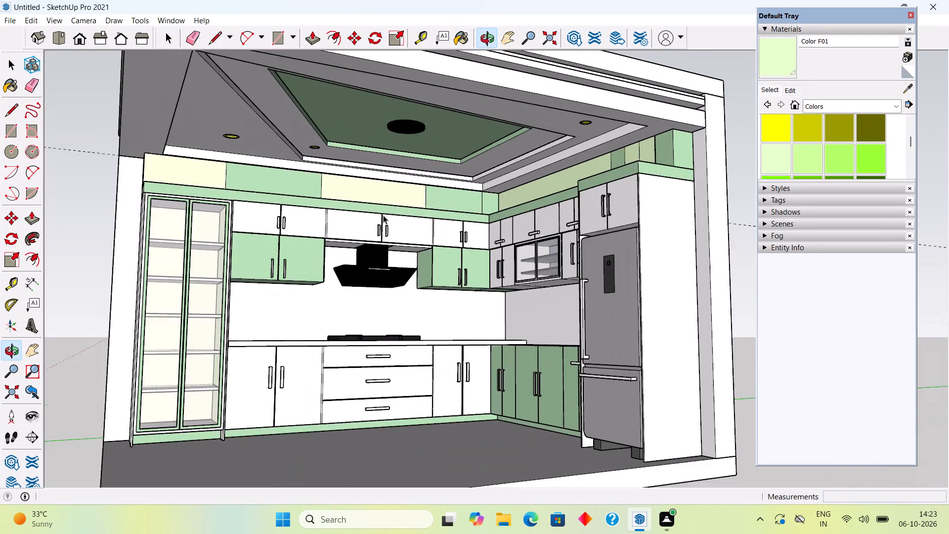
{"action": "scroll", "coordinate": [383, 215], "scroll_direction": "down", "scroll_amount": 1}
{"action": "middle_click_drag", "start_coordinate": [386, 222], "coordinate": [544, 165]}
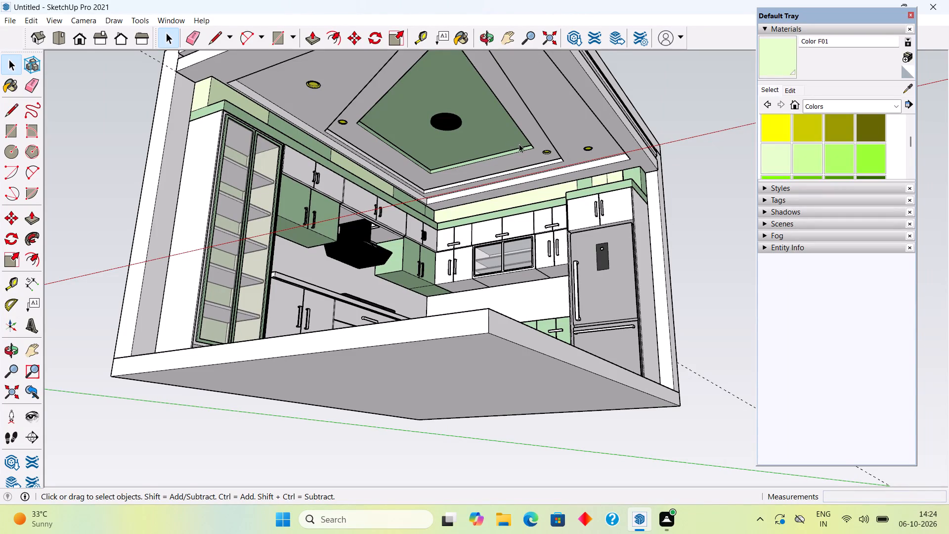
{"action": "middle_click_drag", "start_coordinate": [519, 144], "coordinate": [503, 208]}
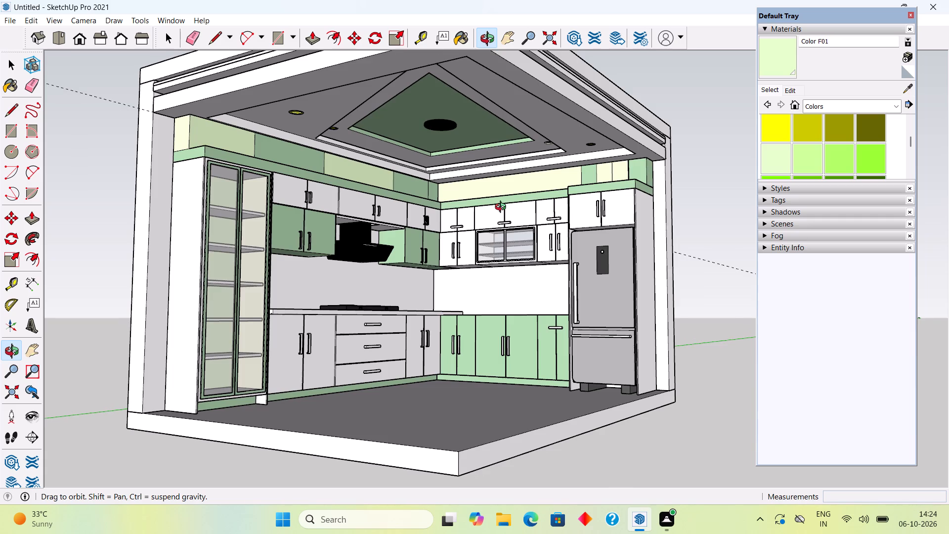
{"action": "middle_click_drag", "start_coordinate": [503, 208], "coordinate": [487, 205]}
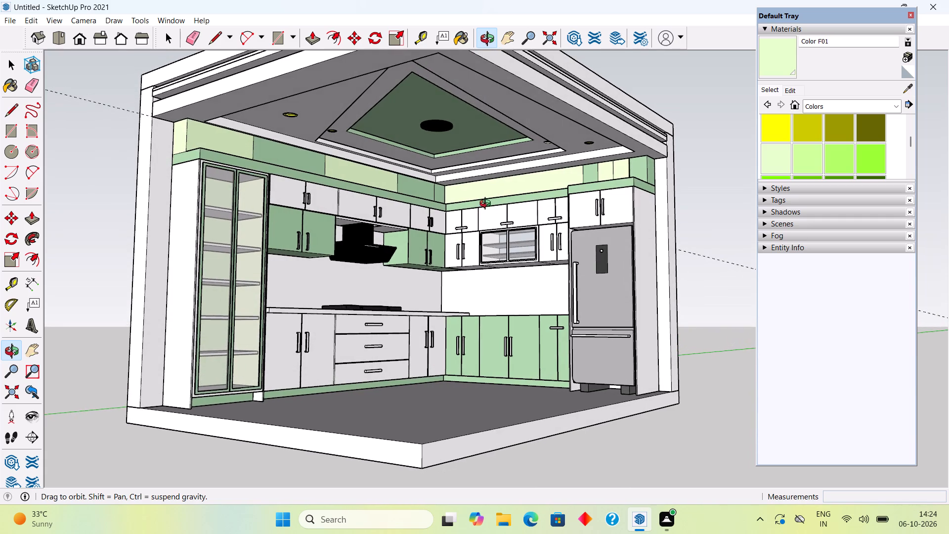
{"action": "middle_click_drag", "start_coordinate": [487, 205], "coordinate": [489, 201]}
{"action": "scroll", "coordinate": [475, 207], "scroll_direction": "up", "scroll_amount": 3}
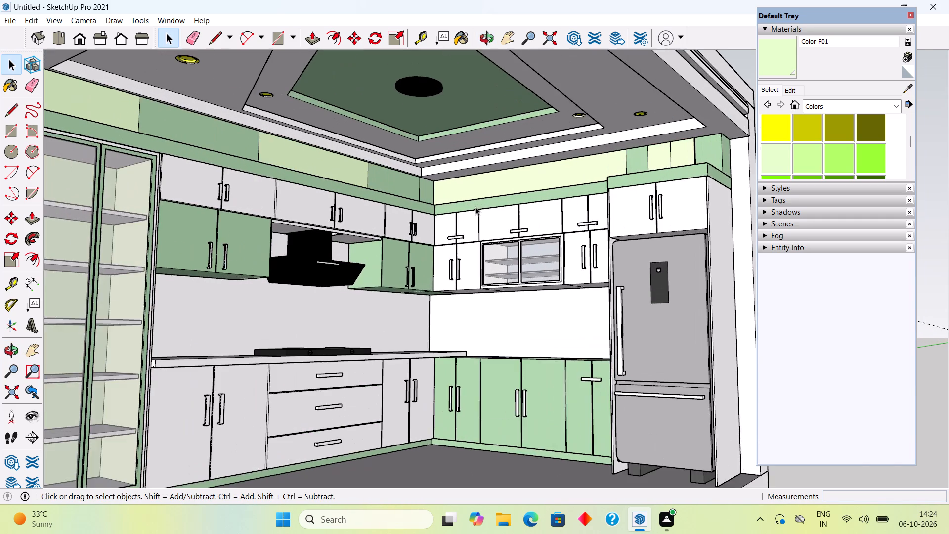
{"action": "scroll", "coordinate": [475, 207], "scroll_direction": "up", "scroll_amount": 3}
{"action": "scroll", "coordinate": [475, 207], "scroll_direction": "down", "scroll_amount": 4}
{"action": "scroll", "coordinate": [423, 284], "scroll_direction": "down", "scroll_amount": 4}
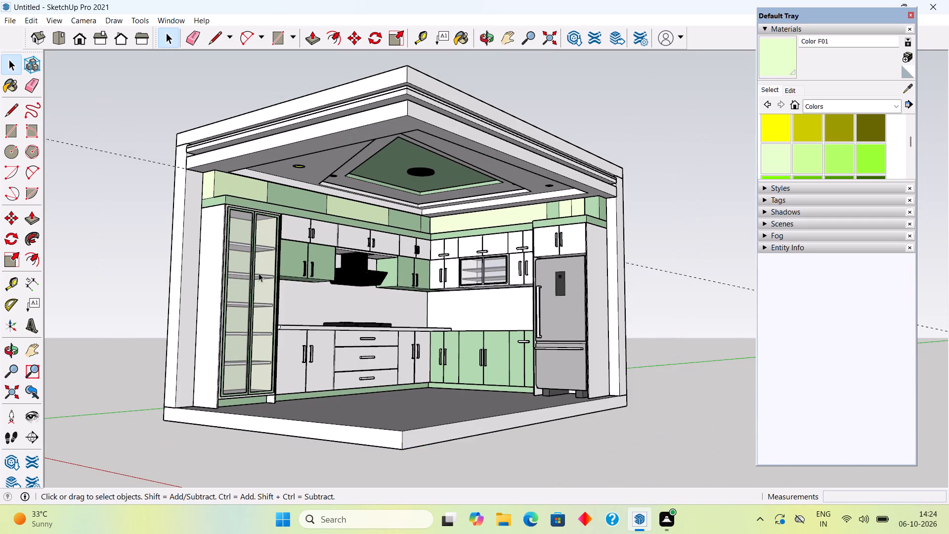
{"action": "left_click", "coordinate": [144, 328]}
{"action": "scroll", "coordinate": [554, 382], "scroll_direction": "up", "scroll_amount": 6}
{"action": "scroll", "coordinate": [556, 382], "scroll_direction": "down", "scroll_amount": 4}
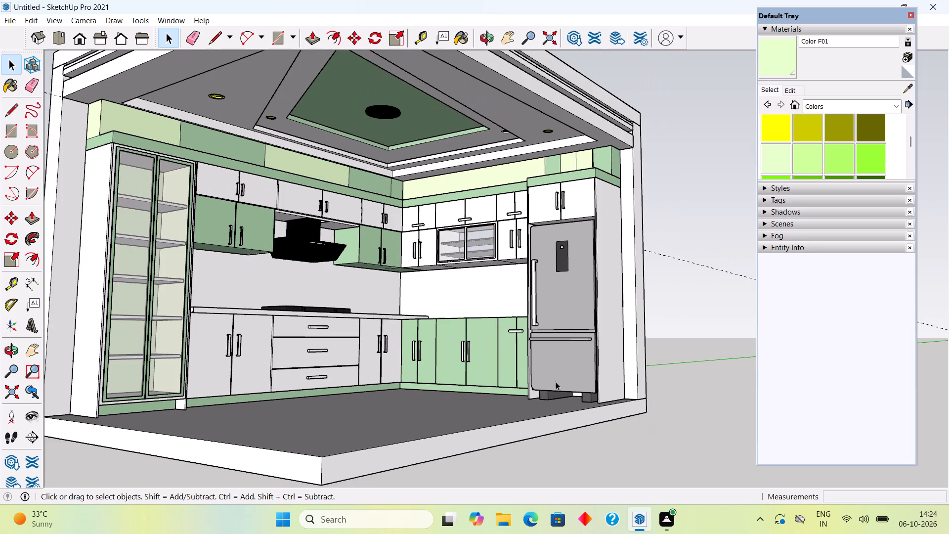
{"action": "scroll", "coordinate": [560, 377], "scroll_direction": "down", "scroll_amount": 3}
{"action": "left_click", "coordinate": [667, 347]}
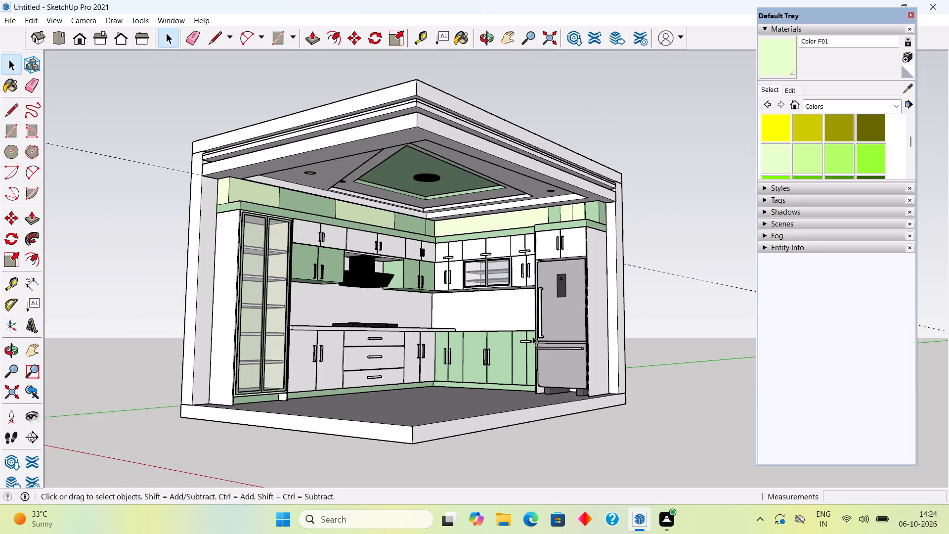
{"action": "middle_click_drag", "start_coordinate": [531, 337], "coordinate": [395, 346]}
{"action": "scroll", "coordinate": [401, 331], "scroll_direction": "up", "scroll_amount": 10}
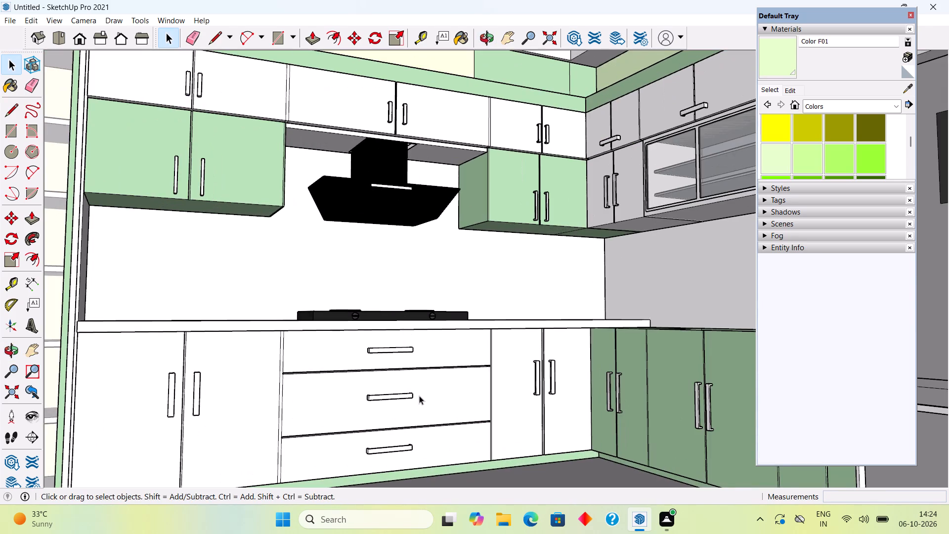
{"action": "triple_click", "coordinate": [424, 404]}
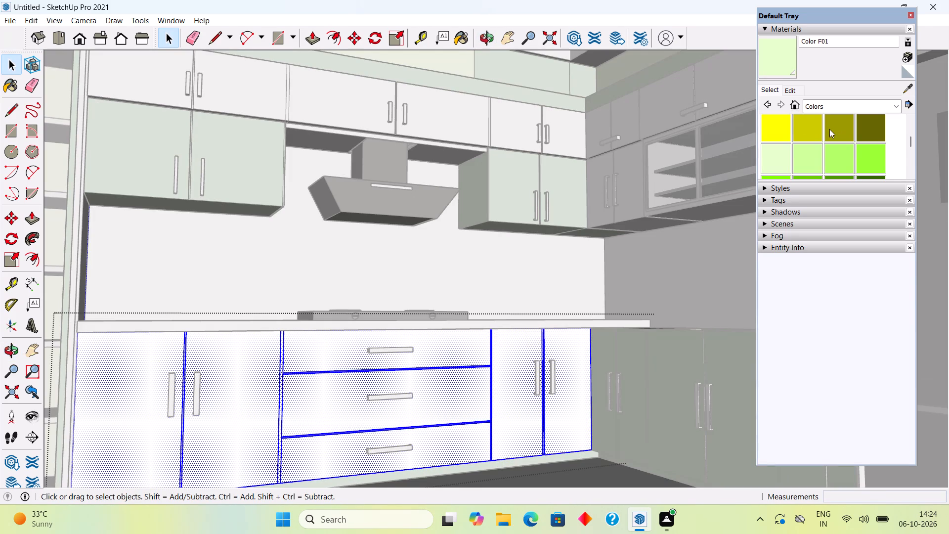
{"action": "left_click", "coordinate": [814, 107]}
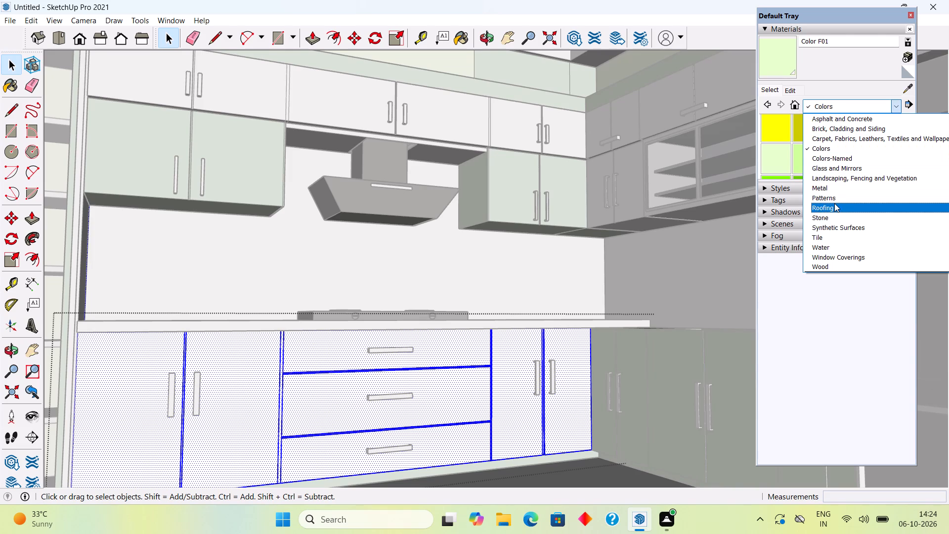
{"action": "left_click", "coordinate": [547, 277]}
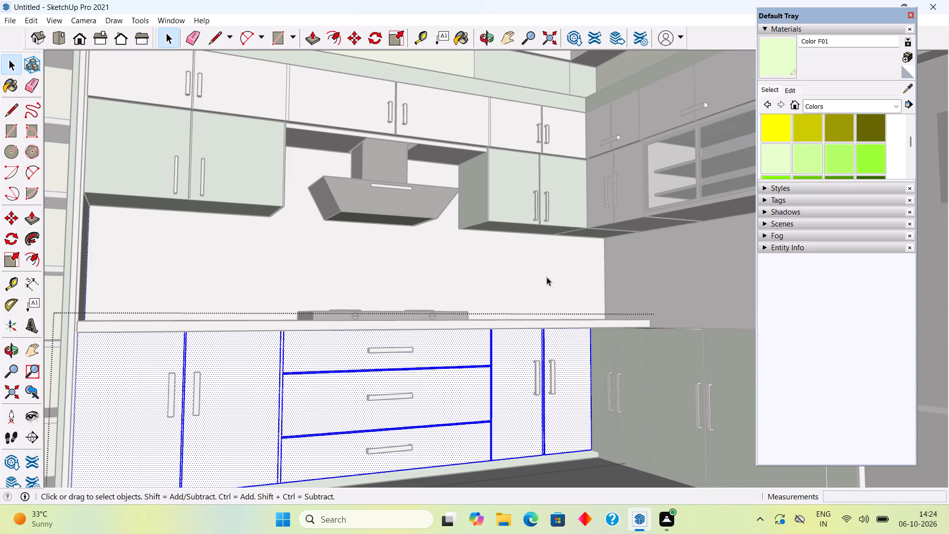
Open the back wall group and paint its backsplash face behind the hob with Basic Tile from the Tile materials.
{"action": "double_click", "coordinate": [547, 277]}
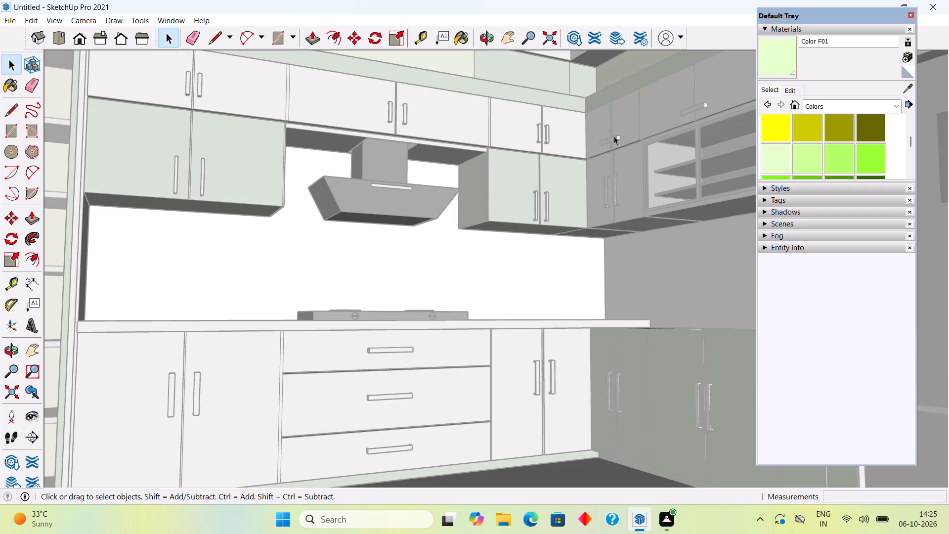
{"action": "scroll", "coordinate": [252, 330], "scroll_direction": "down", "scroll_amount": 1}
{"action": "left_click", "coordinate": [244, 278]}
{"action": "left_click", "coordinate": [244, 278]}
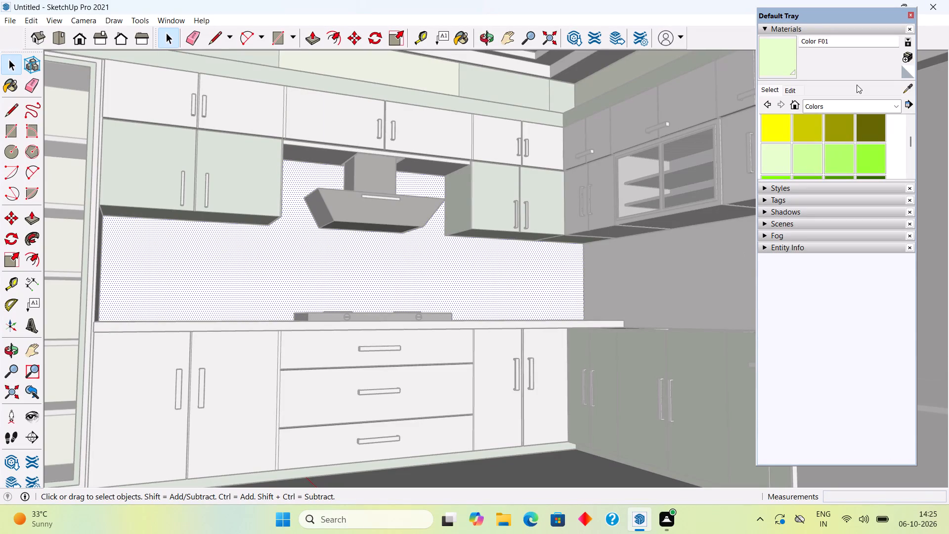
{"action": "left_click", "coordinate": [844, 105]}
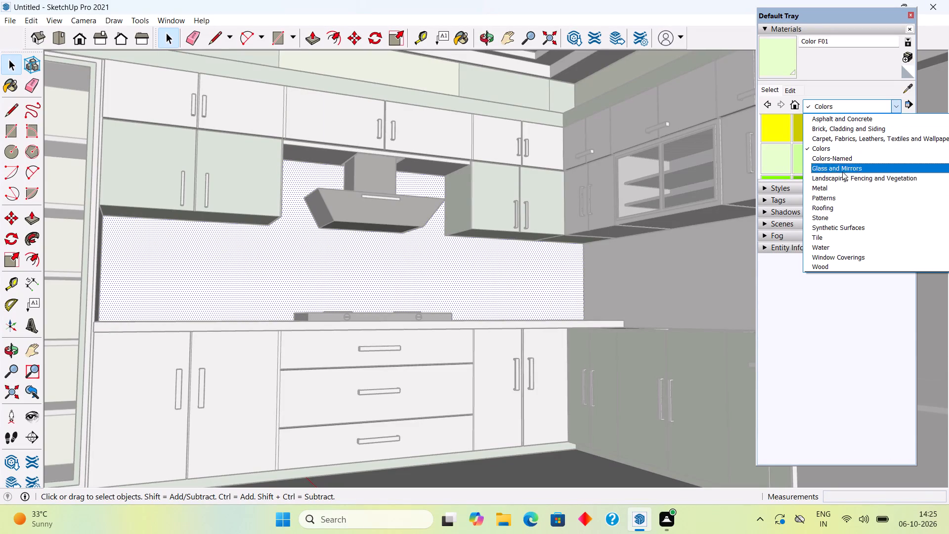
{"action": "left_click", "coordinate": [841, 236]}
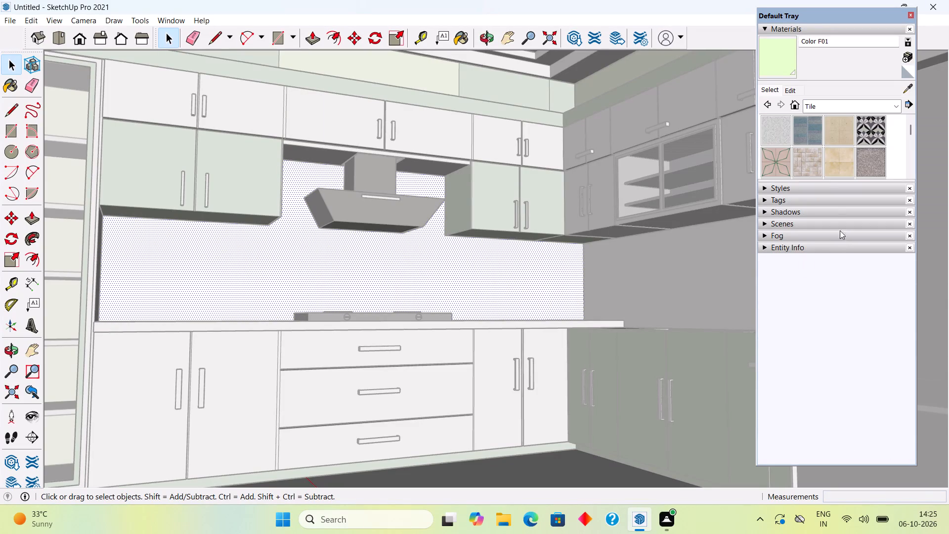
{"action": "scroll", "coordinate": [831, 140], "scroll_direction": "down", "scroll_amount": 6}
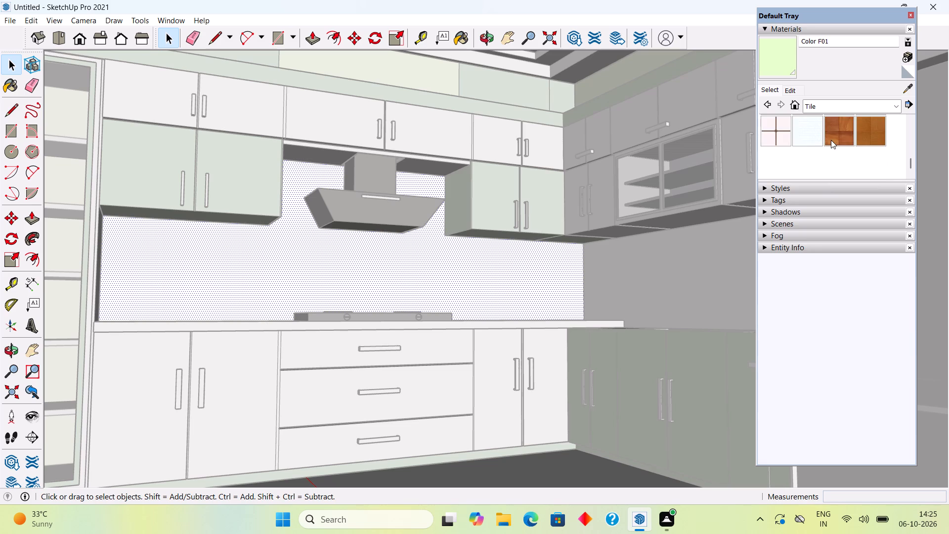
{"action": "scroll", "coordinate": [831, 140], "scroll_direction": "down", "scroll_amount": 1}
{"action": "scroll", "coordinate": [831, 140], "scroll_direction": "up", "scroll_amount": 4}
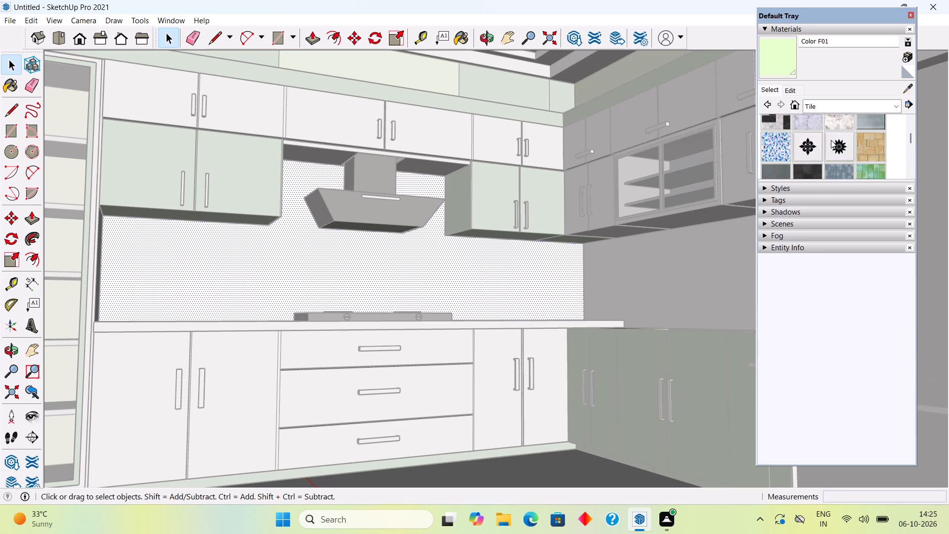
{"action": "scroll", "coordinate": [831, 140], "scroll_direction": "up", "scroll_amount": 5}
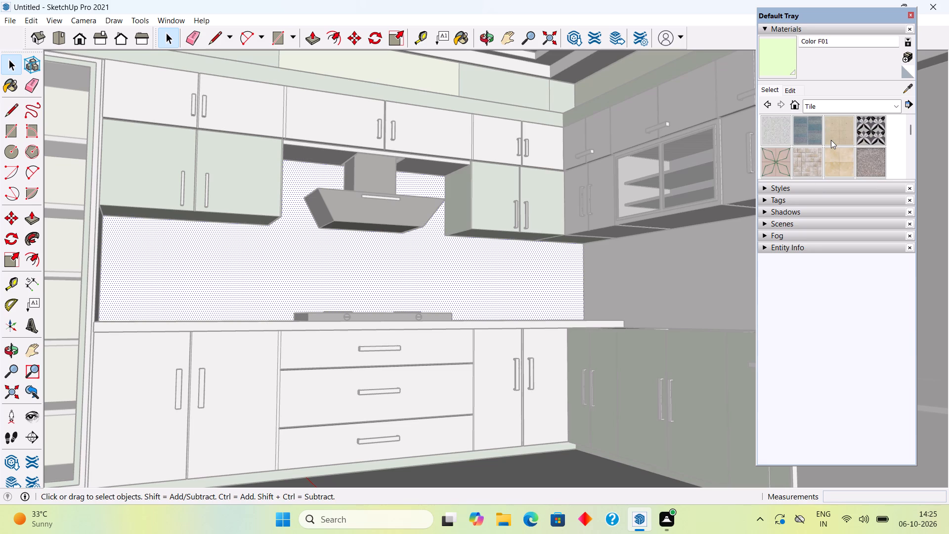
{"action": "scroll", "coordinate": [831, 140], "scroll_direction": "up", "scroll_amount": 2}
{"action": "left_click", "coordinate": [783, 129]}
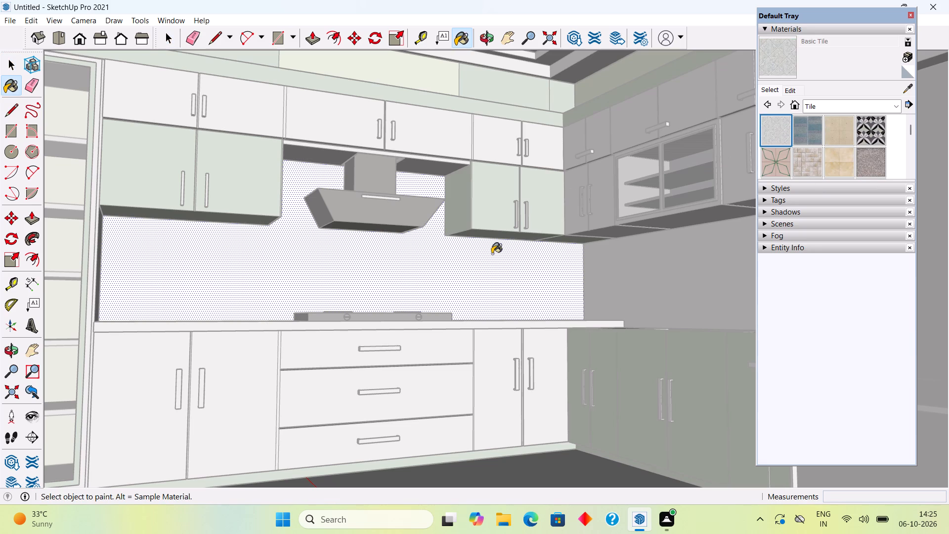
{"action": "left_click", "coordinate": [492, 254]}
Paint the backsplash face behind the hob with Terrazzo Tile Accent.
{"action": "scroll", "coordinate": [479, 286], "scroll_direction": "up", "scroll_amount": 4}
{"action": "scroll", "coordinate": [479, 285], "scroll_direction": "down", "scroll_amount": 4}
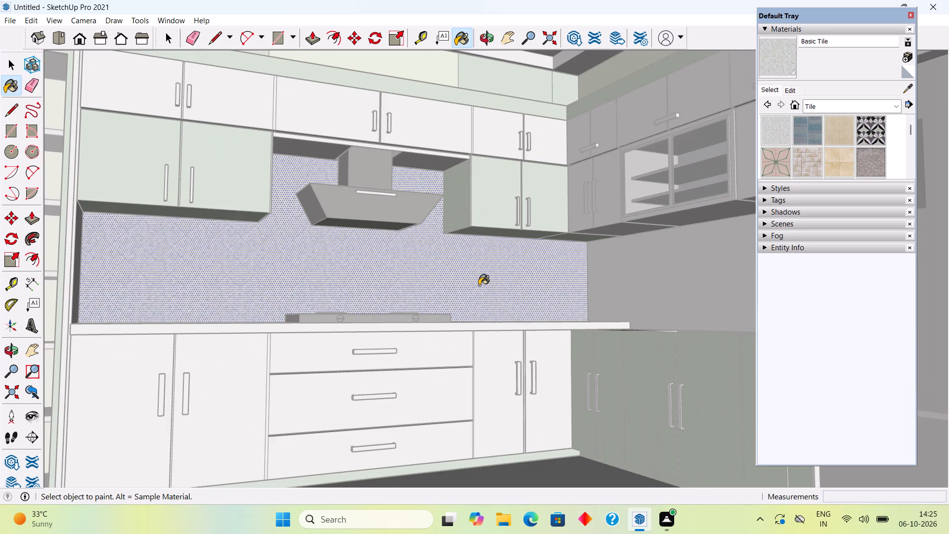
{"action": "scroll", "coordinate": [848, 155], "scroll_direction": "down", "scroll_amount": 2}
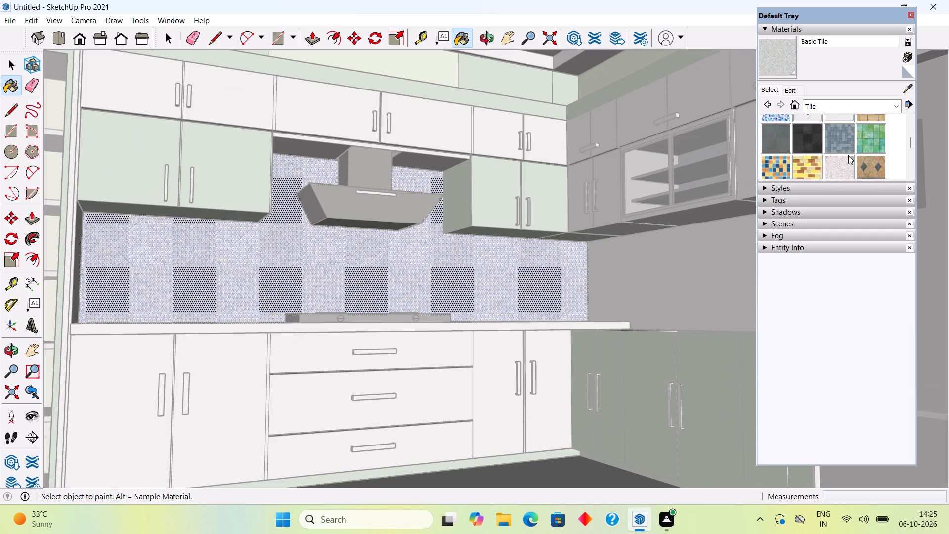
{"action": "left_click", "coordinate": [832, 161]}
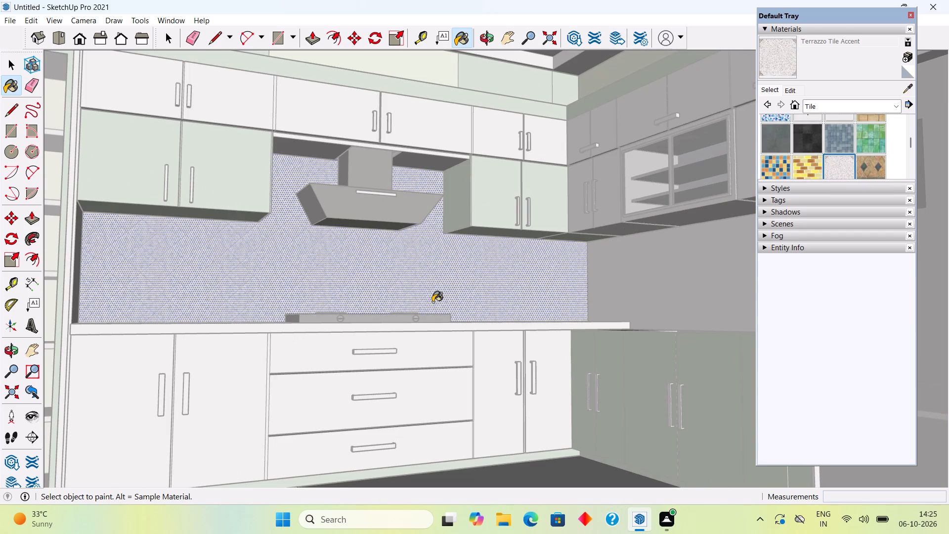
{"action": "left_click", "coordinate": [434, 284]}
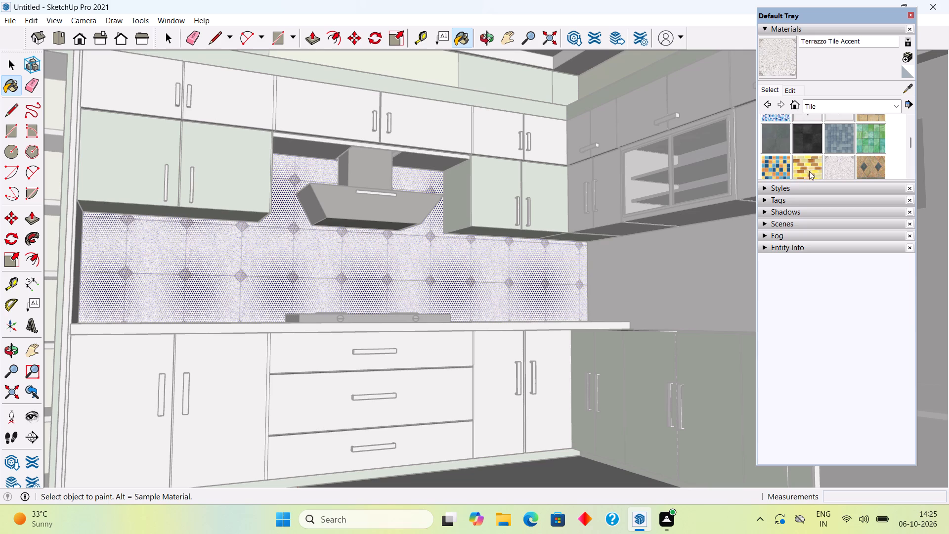
Paint the backsplash face behind the hob with White Subway Tile.
{"action": "scroll", "coordinate": [799, 151], "scroll_direction": "down", "scroll_amount": 2}
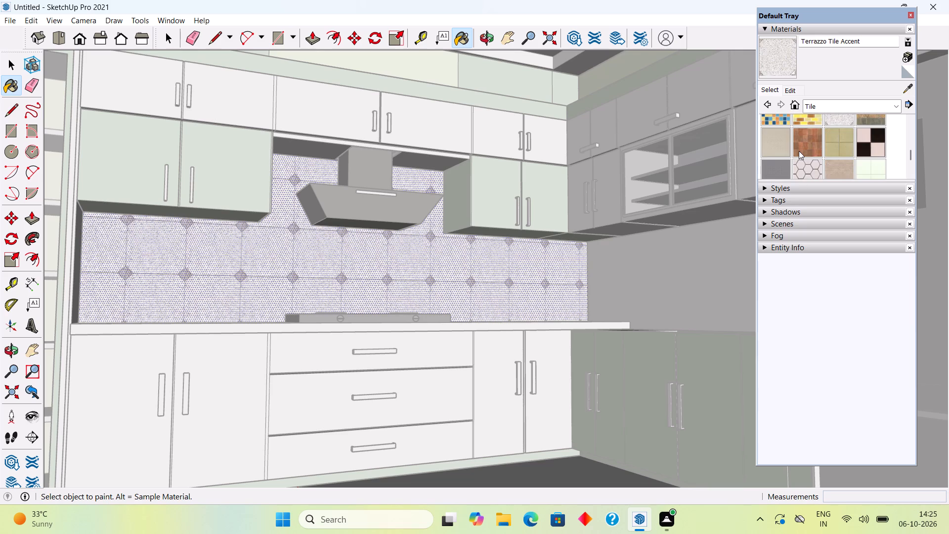
{"action": "scroll", "coordinate": [799, 151], "scroll_direction": "down", "scroll_amount": 1}
{"action": "scroll", "coordinate": [799, 151], "scroll_direction": "up", "scroll_amount": 1}
{"action": "scroll", "coordinate": [799, 151], "scroll_direction": "down", "scroll_amount": 1}
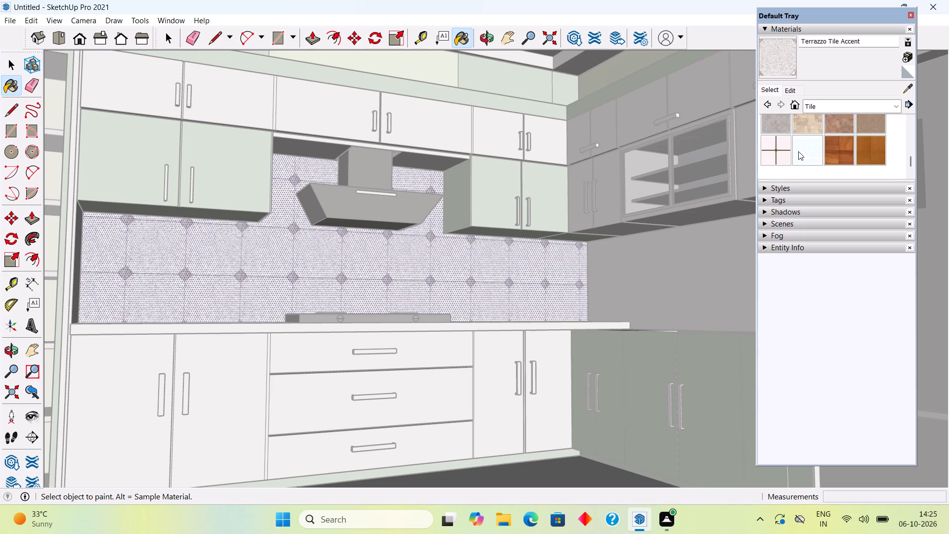
{"action": "left_click", "coordinate": [798, 151]}
{"action": "left_click", "coordinate": [543, 269]}
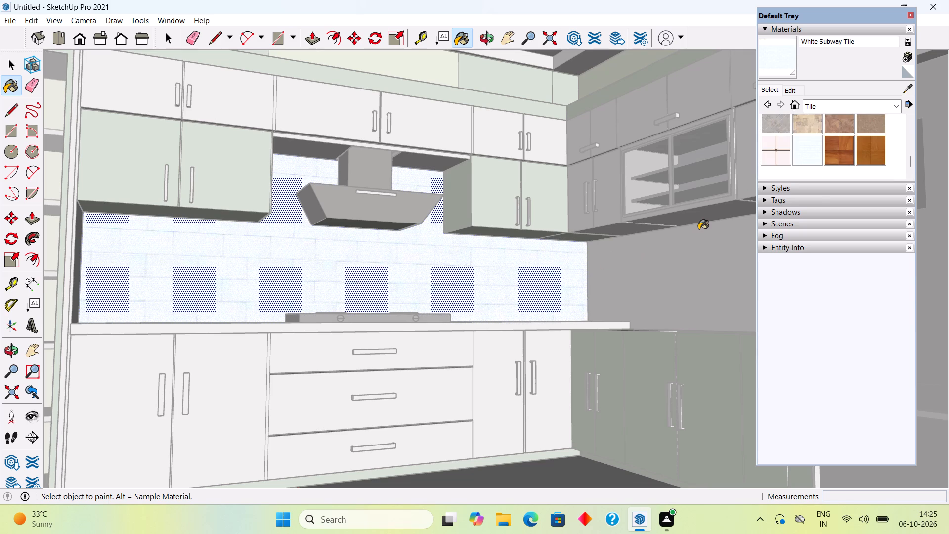
Paint the backsplash face behind the hob with Marble Carrera Floor Tile from the Tile materials.
{"action": "scroll", "coordinate": [751, 165], "scroll_direction": "up", "scroll_amount": 1}
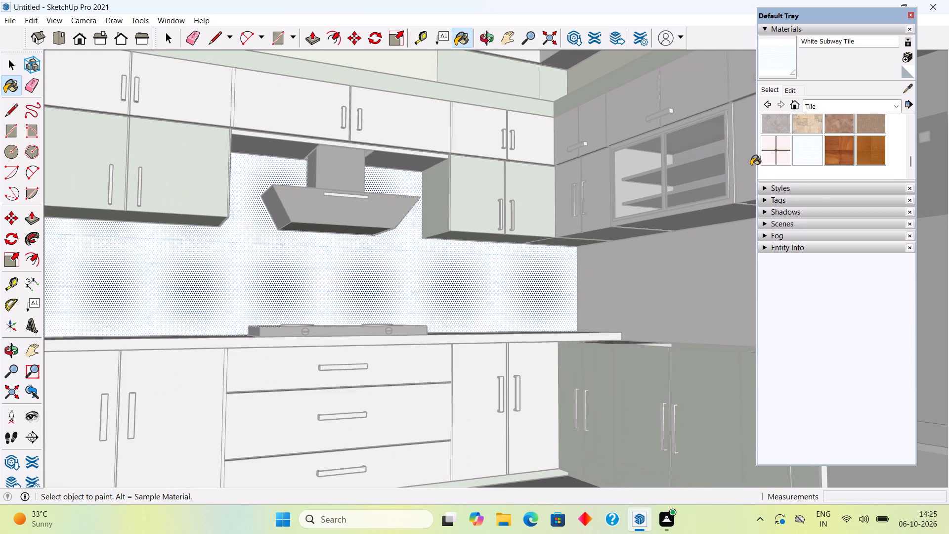
{"action": "scroll", "coordinate": [841, 128], "scroll_direction": "up", "scroll_amount": 2}
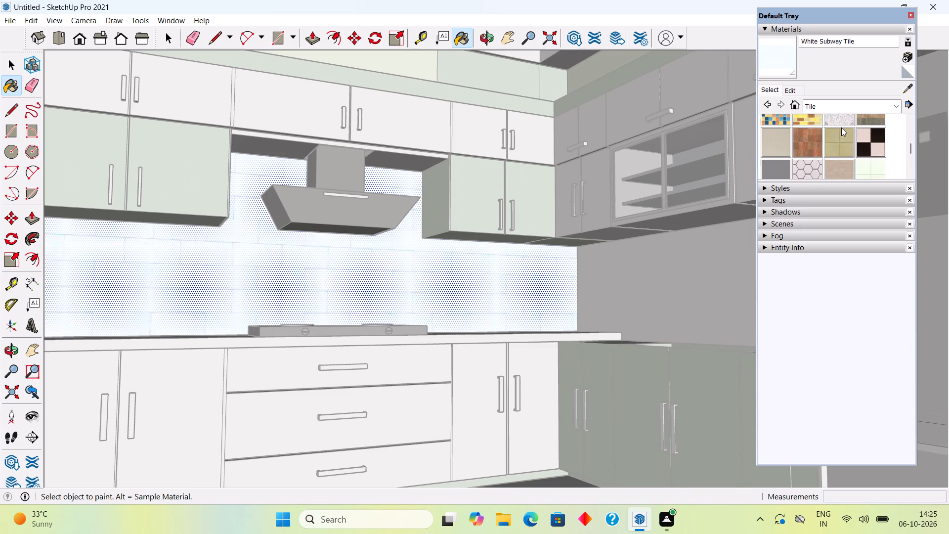
{"action": "scroll", "coordinate": [841, 128], "scroll_direction": "up", "scroll_amount": 2}
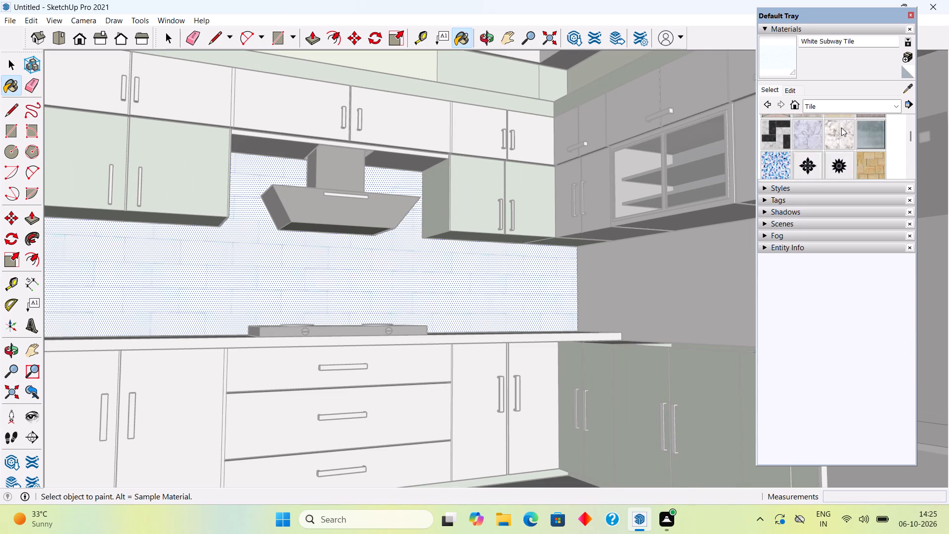
{"action": "left_click", "coordinate": [802, 133]}
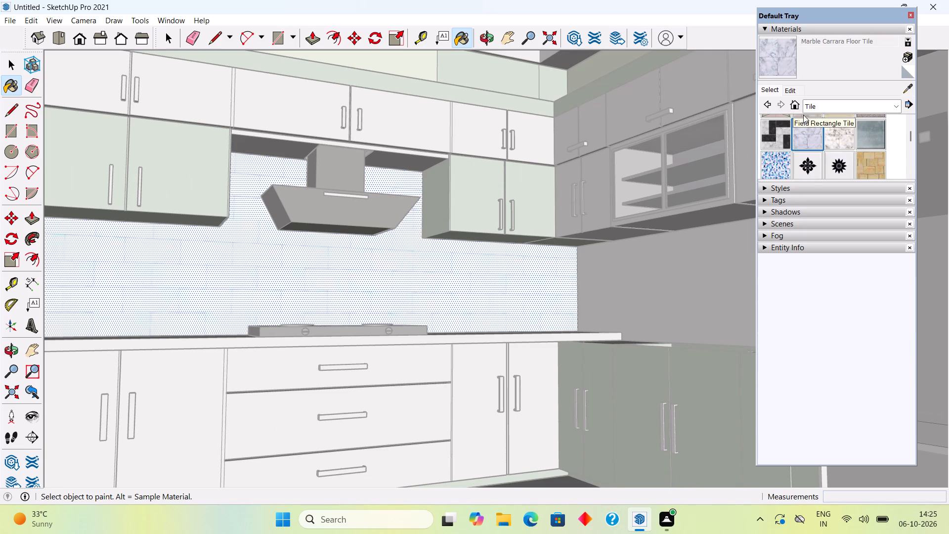
{"action": "left_click", "coordinate": [460, 281]}
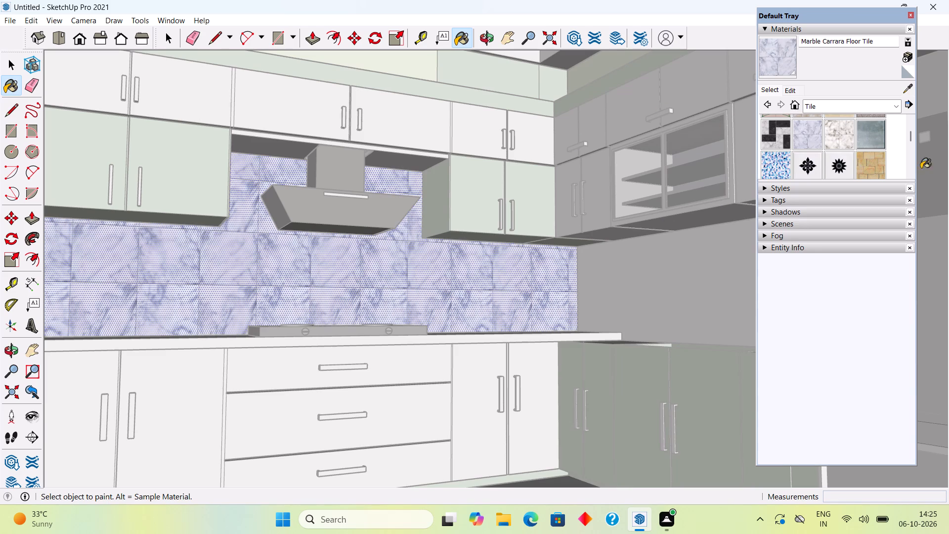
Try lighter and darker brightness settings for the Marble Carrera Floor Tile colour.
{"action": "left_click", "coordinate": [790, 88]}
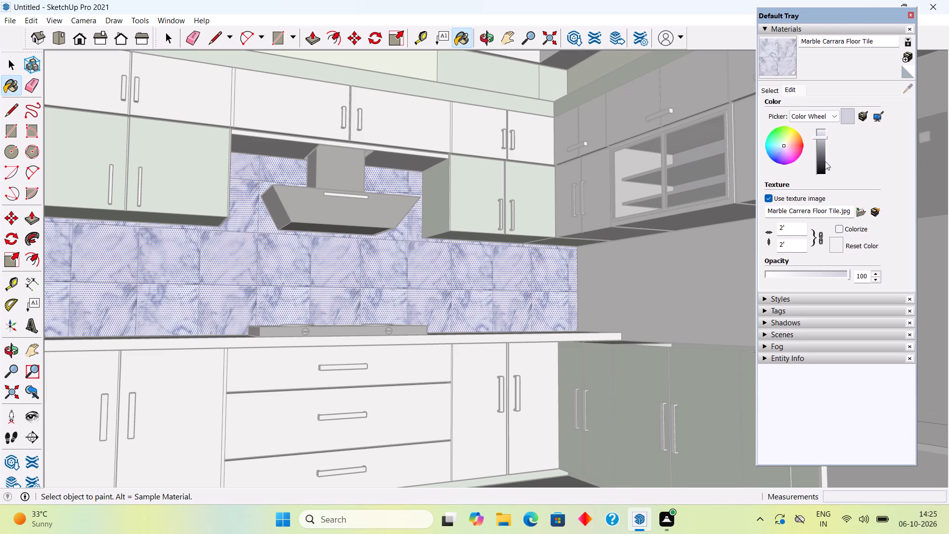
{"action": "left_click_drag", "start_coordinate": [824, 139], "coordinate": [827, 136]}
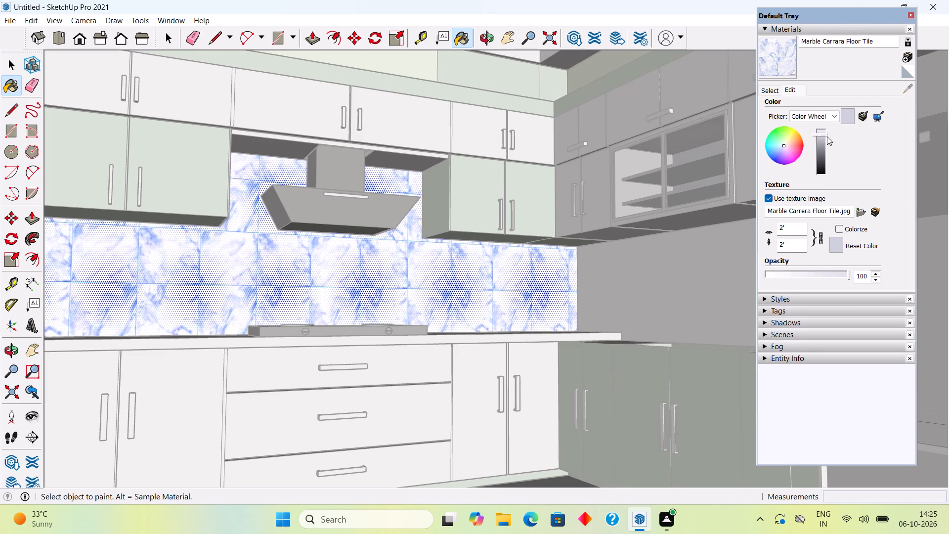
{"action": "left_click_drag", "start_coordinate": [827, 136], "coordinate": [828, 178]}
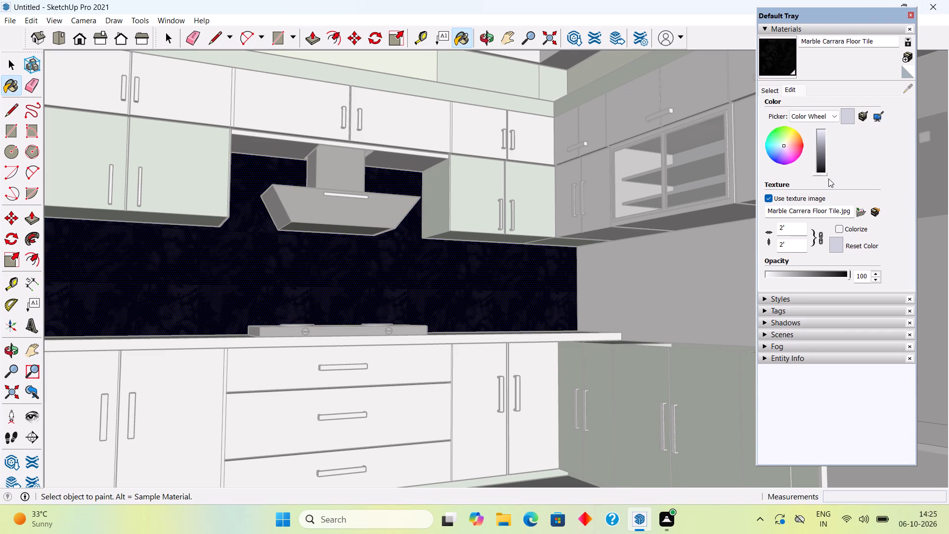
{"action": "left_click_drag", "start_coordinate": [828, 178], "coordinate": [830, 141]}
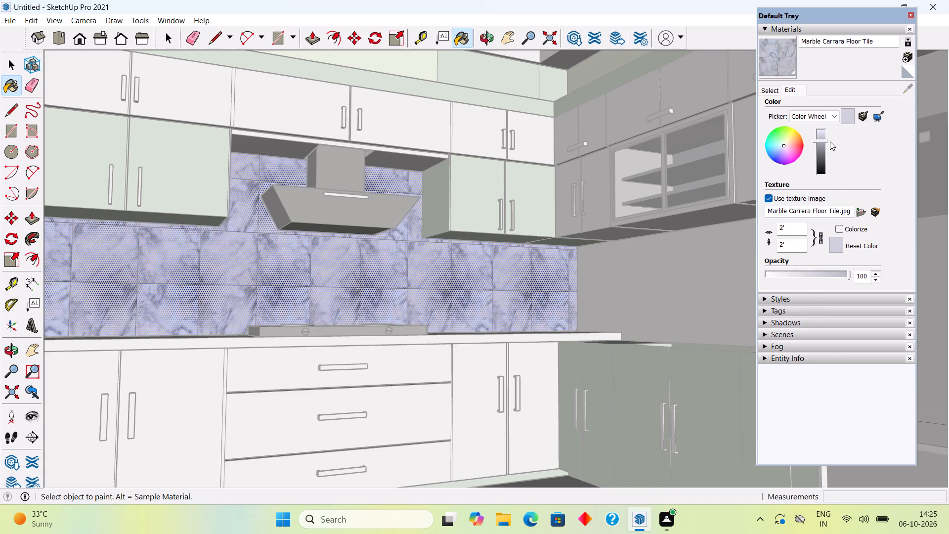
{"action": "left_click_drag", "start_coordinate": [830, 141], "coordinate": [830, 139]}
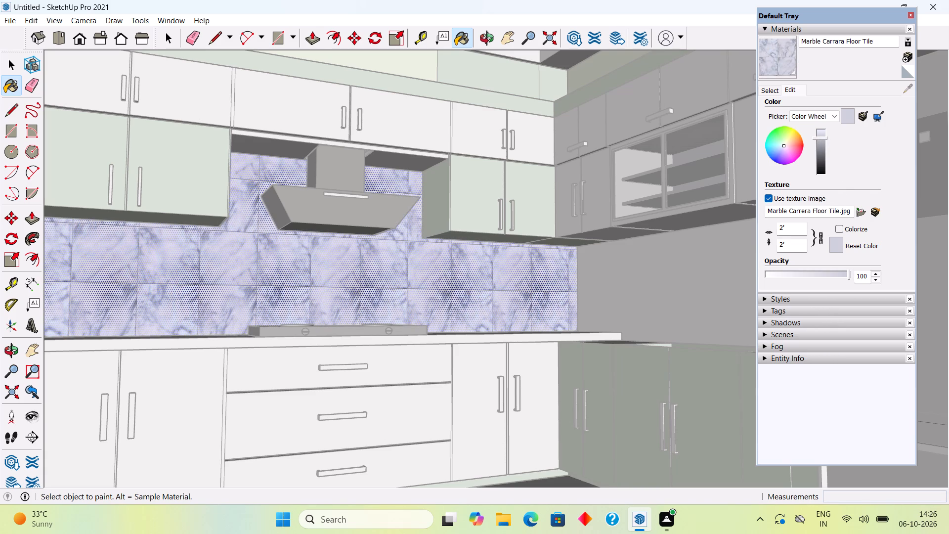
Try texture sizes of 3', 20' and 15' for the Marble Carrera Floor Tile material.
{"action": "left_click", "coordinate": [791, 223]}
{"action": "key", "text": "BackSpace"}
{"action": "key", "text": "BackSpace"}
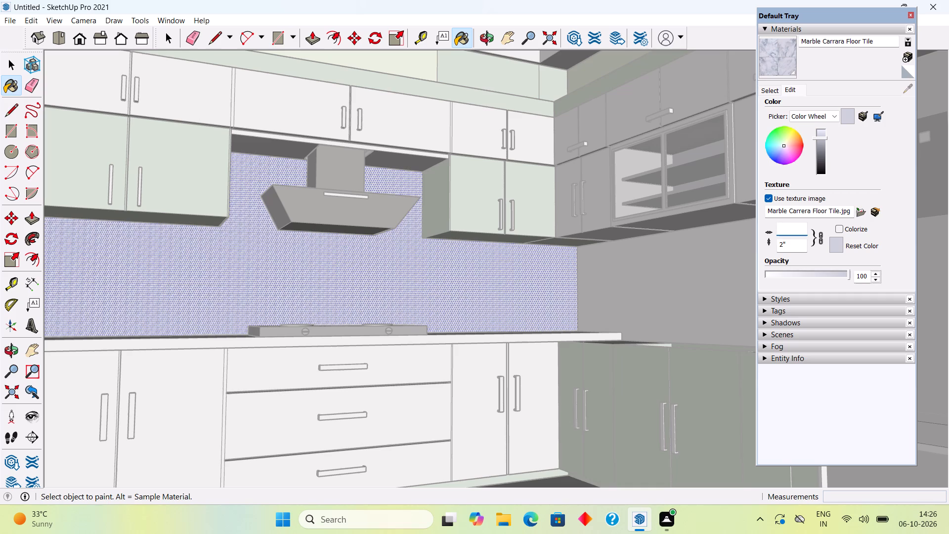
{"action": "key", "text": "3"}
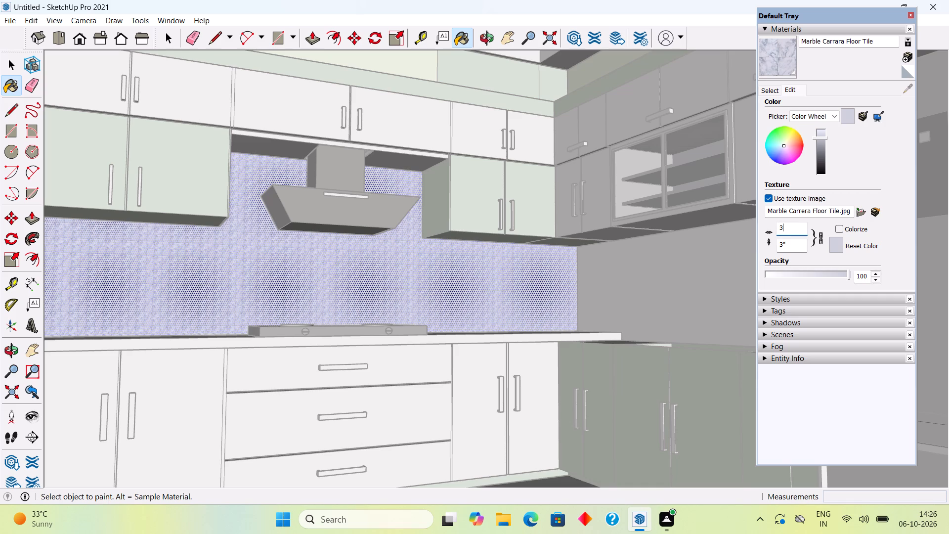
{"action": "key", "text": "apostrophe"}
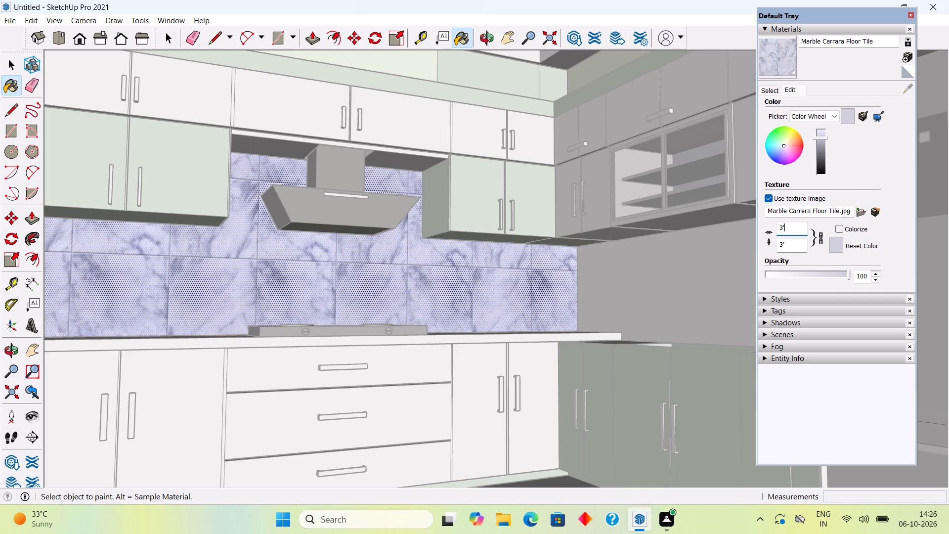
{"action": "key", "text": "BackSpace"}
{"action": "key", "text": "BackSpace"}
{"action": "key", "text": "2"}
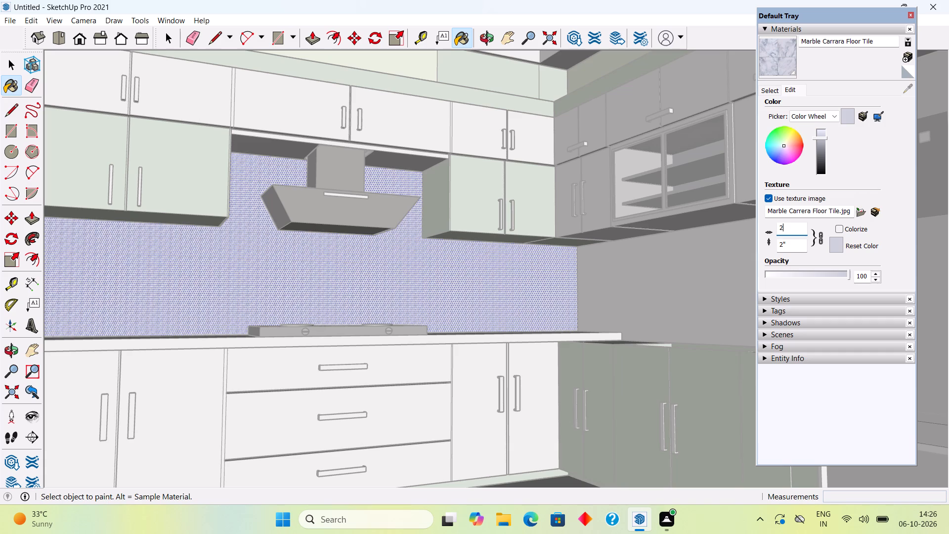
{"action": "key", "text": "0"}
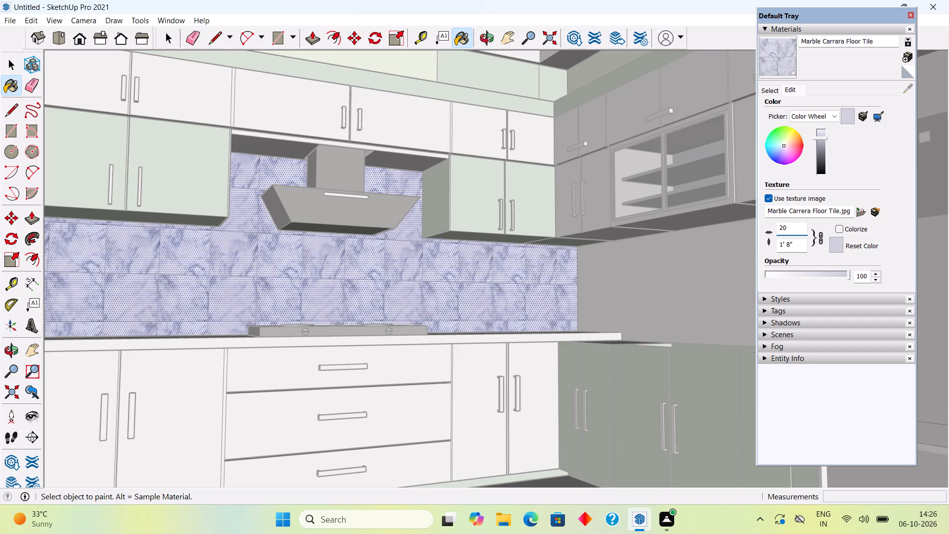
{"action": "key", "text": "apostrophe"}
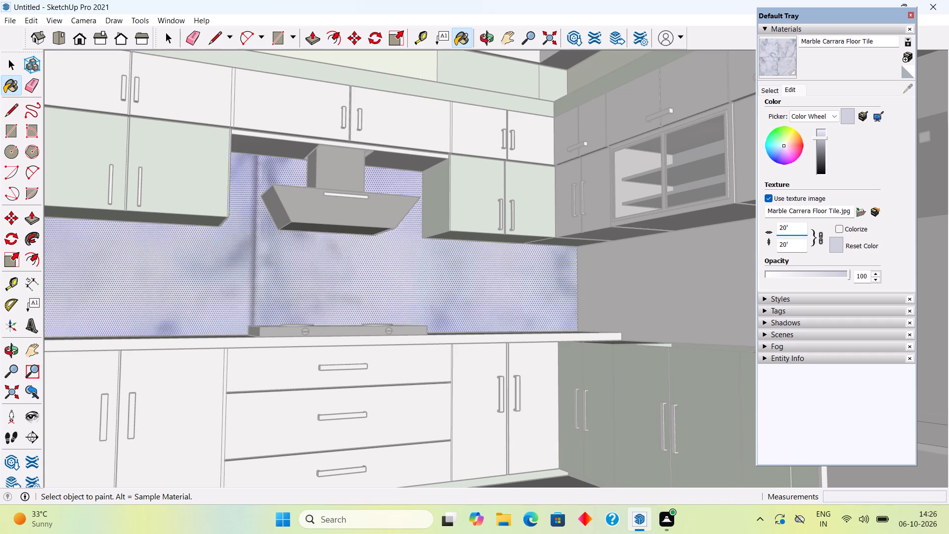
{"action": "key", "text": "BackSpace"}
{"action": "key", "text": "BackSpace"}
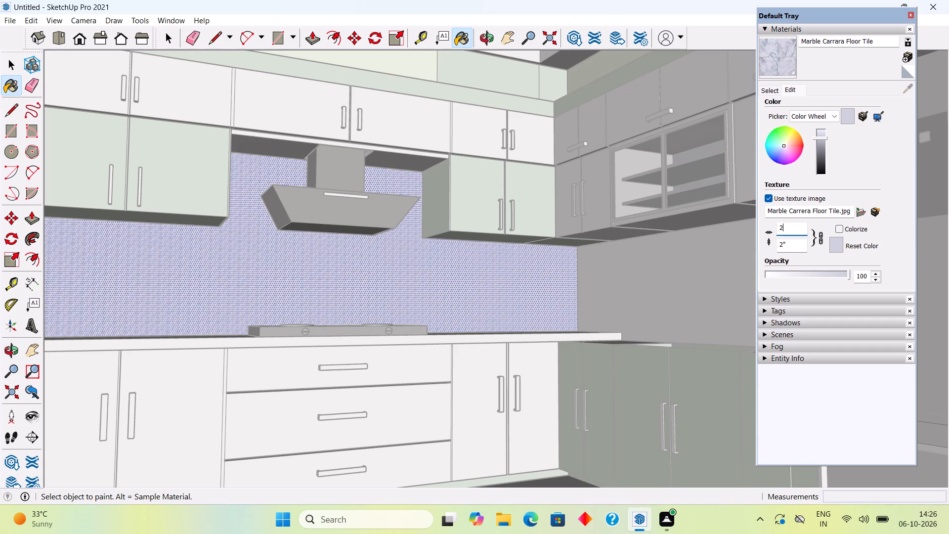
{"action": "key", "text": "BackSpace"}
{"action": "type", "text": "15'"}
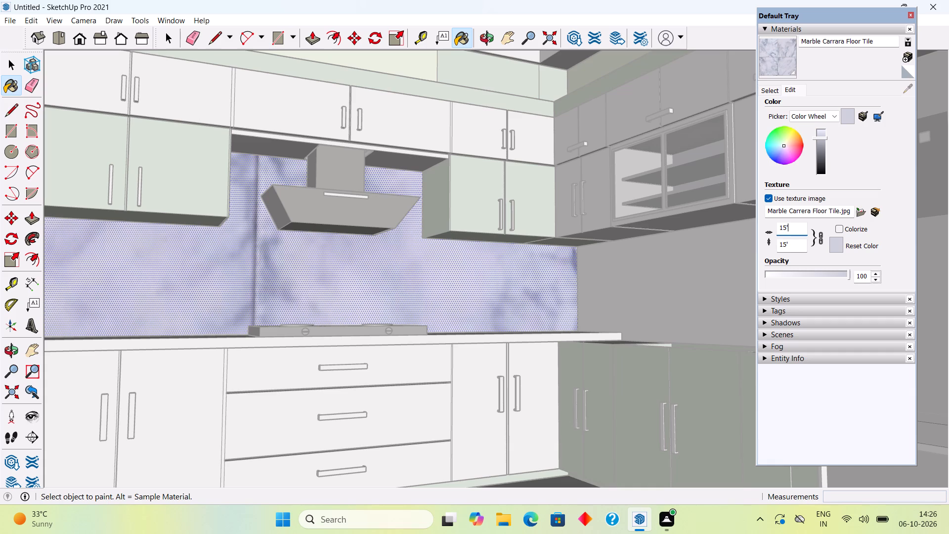
Set the Marble Carrera Floor Tile texture size to 10' by 10' and leave the back wall group.
{"action": "scroll", "coordinate": [791, 223], "scroll_direction": "down", "scroll_amount": 11}
{"action": "scroll", "coordinate": [526, 312], "scroll_direction": "down", "scroll_amount": 4}
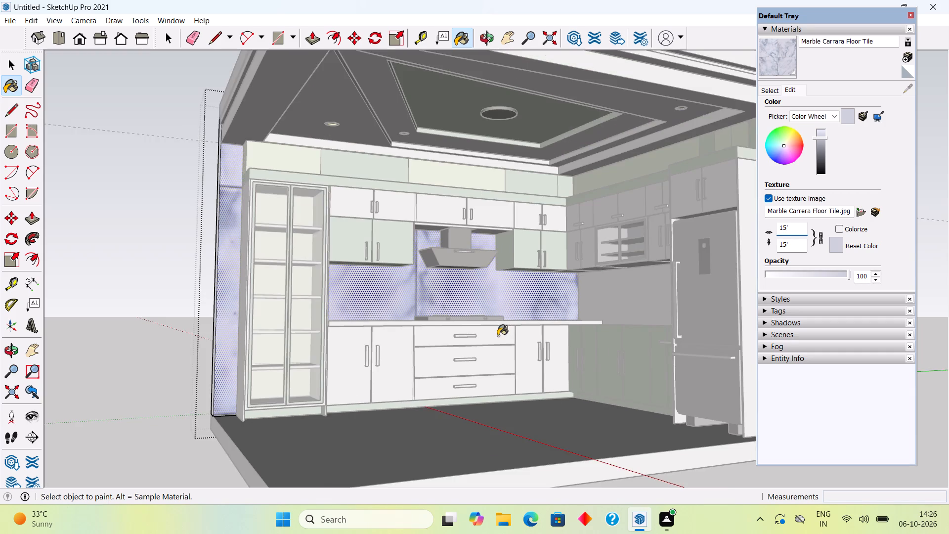
{"action": "scroll", "coordinate": [498, 336], "scroll_direction": "down", "scroll_amount": 1}
{"action": "key", "text": "space"}
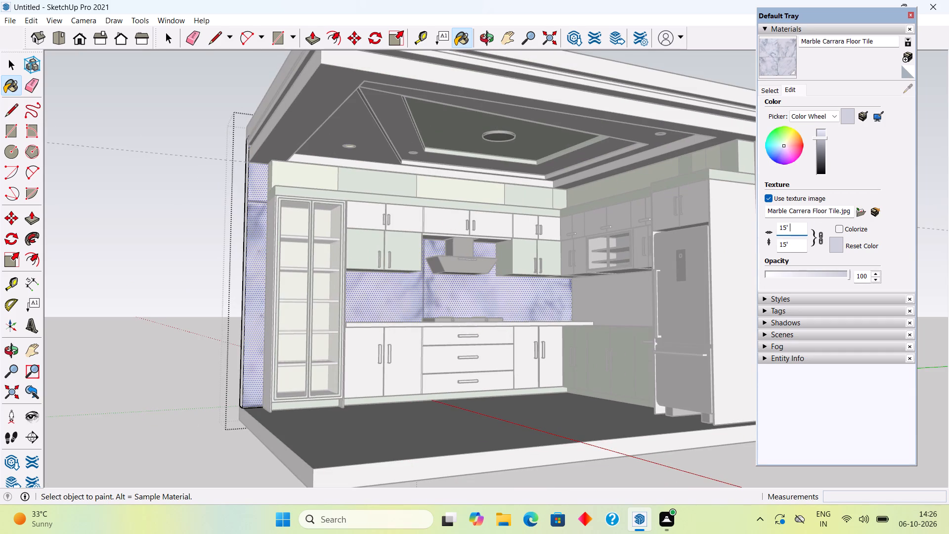
{"action": "key", "text": "BackSpace"}
{"action": "key", "text": "BackSpace"}
{"action": "key", "text": "BackSpace"}
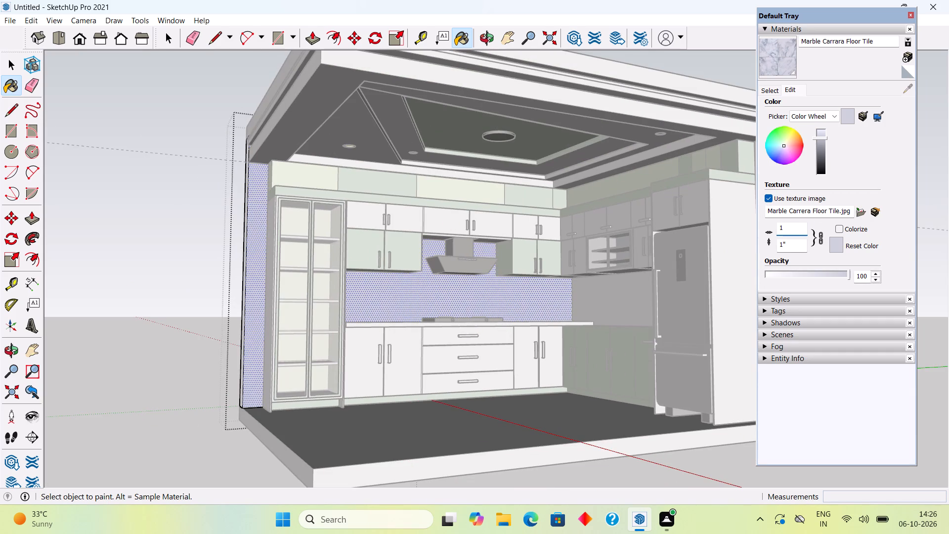
{"action": "type", "text": "0'"}
{"action": "key", "text": "Return"}
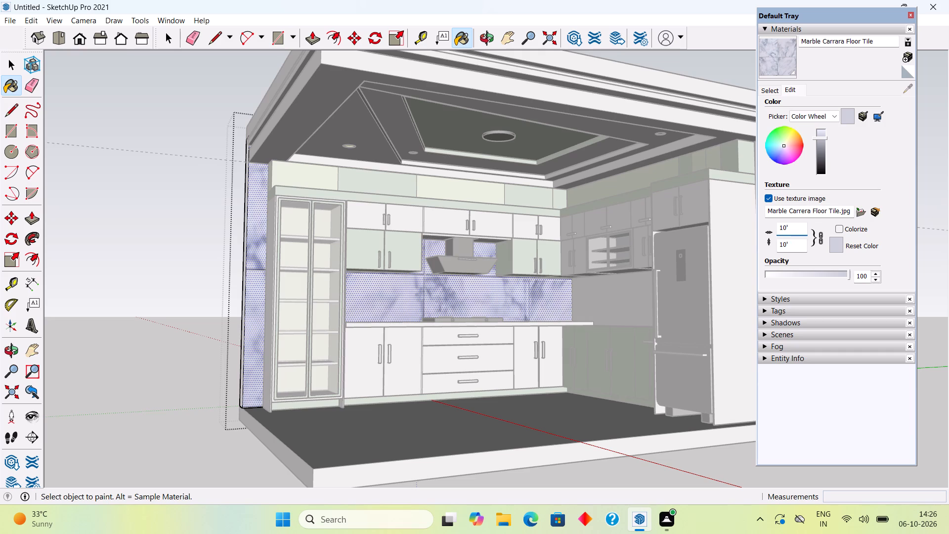
{"action": "key", "text": "space"}
{"action": "left_click", "coordinate": [147, 210]}
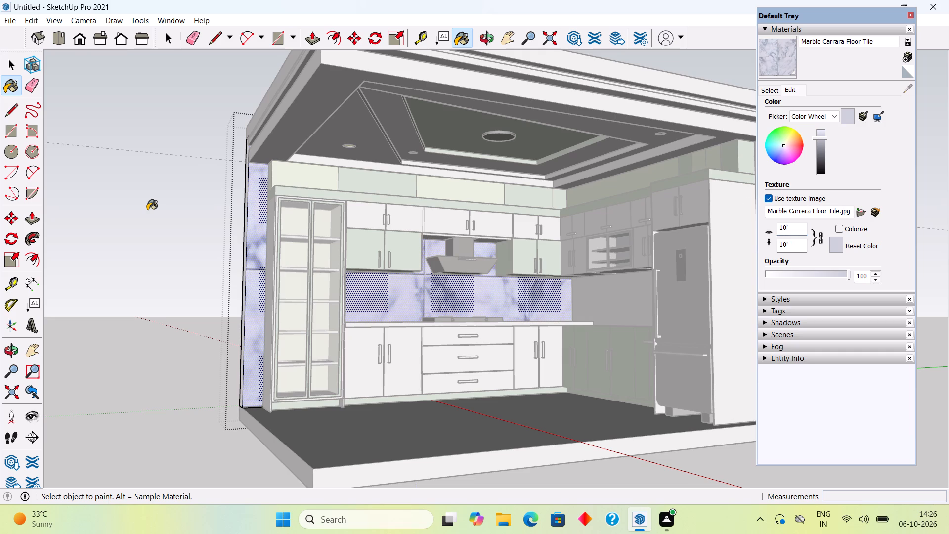
{"action": "key", "text": "space"}
{"action": "left_click", "coordinate": [147, 210]}
Lighten the Marble Carrera Floor Tile colour slightly so the backsplash marble looks brighter.
{"action": "middle_click_drag", "start_coordinate": [446, 277], "coordinate": [408, 287]}
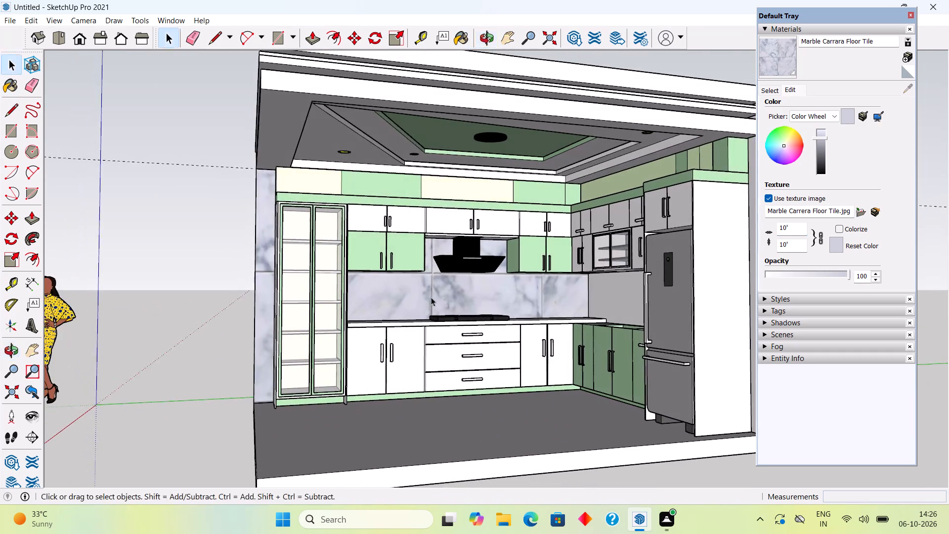
{"action": "scroll", "coordinate": [458, 295], "scroll_direction": "up", "scroll_amount": 6}
{"action": "scroll", "coordinate": [625, 325], "scroll_direction": "up", "scroll_amount": 4}
{"action": "middle_click_drag", "start_coordinate": [585, 306], "coordinate": [433, 355]}
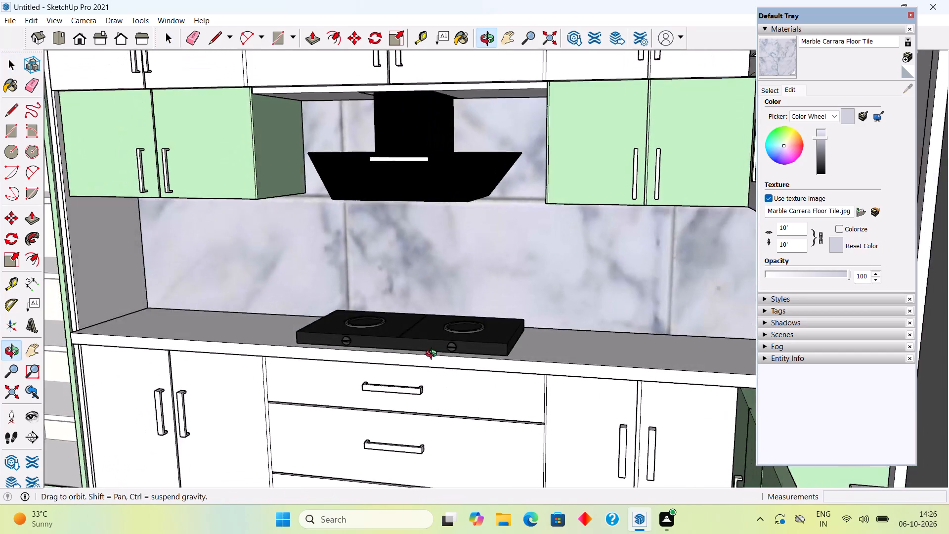
{"action": "middle_click_drag", "start_coordinate": [433, 355], "coordinate": [485, 274]}
{"action": "scroll", "coordinate": [485, 274], "scroll_direction": "down", "scroll_amount": 3}
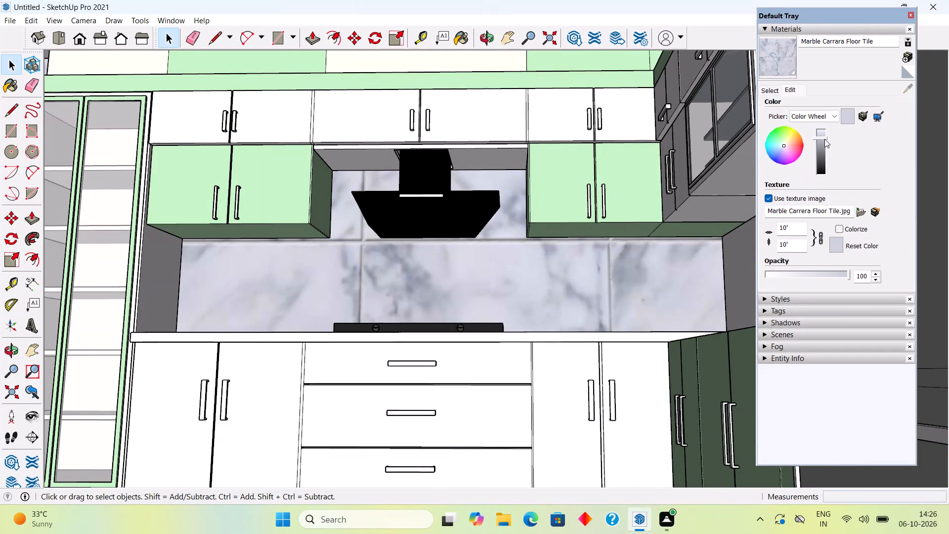
{"action": "left_click", "coordinate": [824, 139]}
{"action": "left_click", "coordinate": [822, 136]}
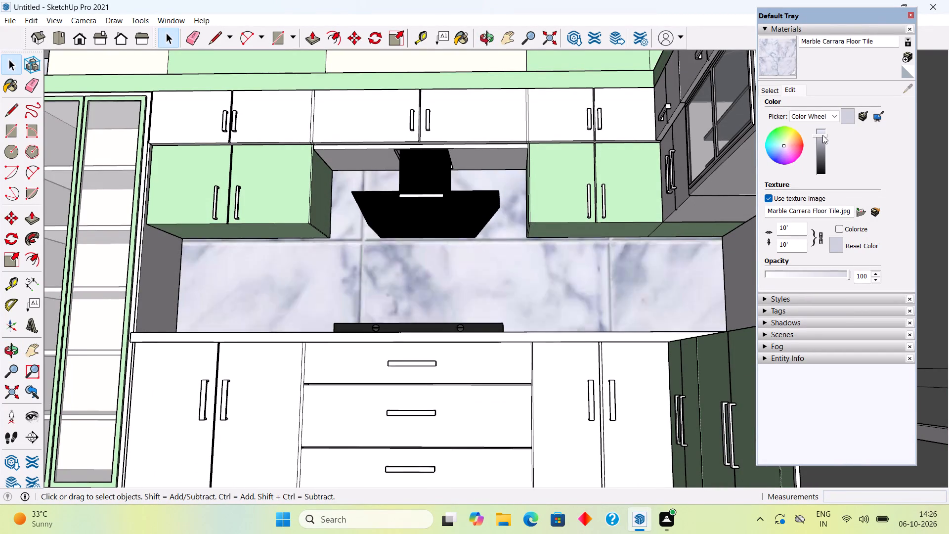
Open the adjoining side wall group, paint its backsplash face with Marble Carrera Floor Tile, and leave the group.
{"action": "middle_click_drag", "start_coordinate": [736, 257], "coordinate": [756, 385]}
{"action": "scroll", "coordinate": [734, 263], "scroll_direction": "down", "scroll_amount": 1}
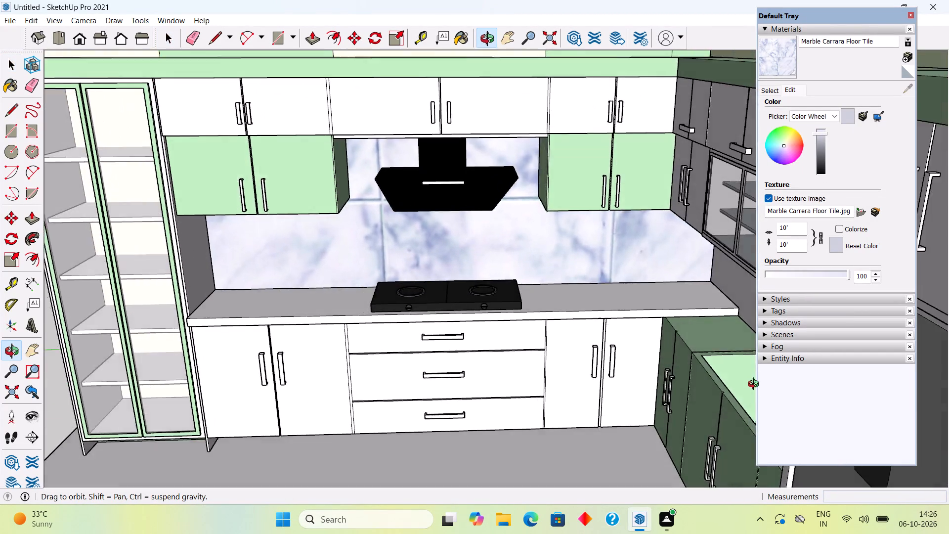
{"action": "middle_click_drag", "start_coordinate": [756, 385], "coordinate": [854, 268]}
{"action": "scroll", "coordinate": [659, 274], "scroll_direction": "down", "scroll_amount": 5}
{"action": "middle_click_drag", "start_coordinate": [638, 283], "coordinate": [716, 296]}
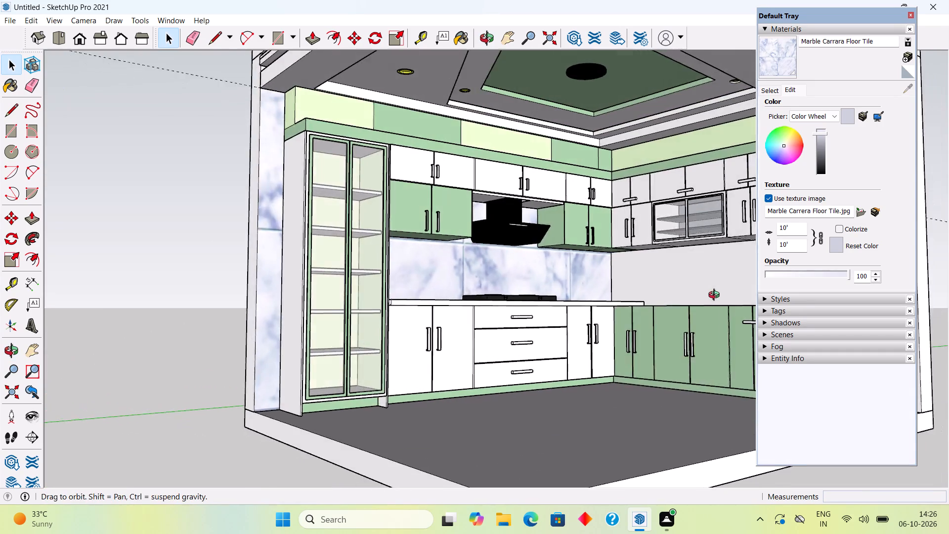
{"action": "middle_click_drag", "start_coordinate": [716, 296], "coordinate": [780, 298]}
{"action": "left_click", "coordinate": [660, 285]}
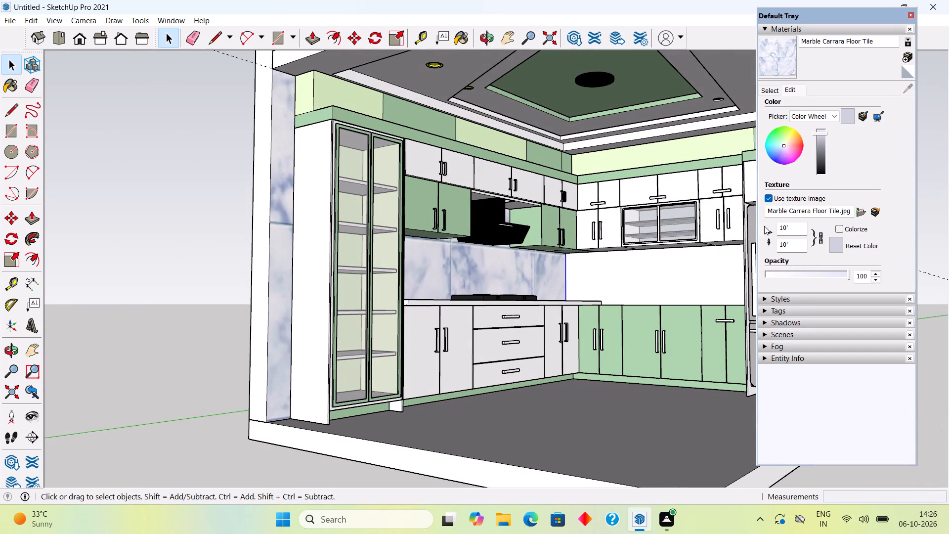
{"action": "double_click", "coordinate": [652, 290]}
{"action": "left_click", "coordinate": [652, 290]}
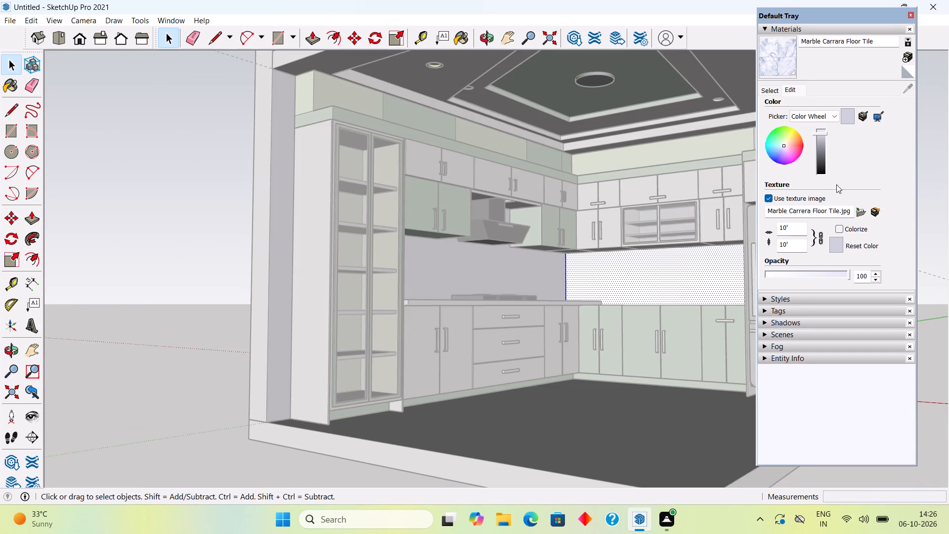
{"action": "left_click", "coordinate": [784, 62]}
{"action": "left_click", "coordinate": [713, 282]}
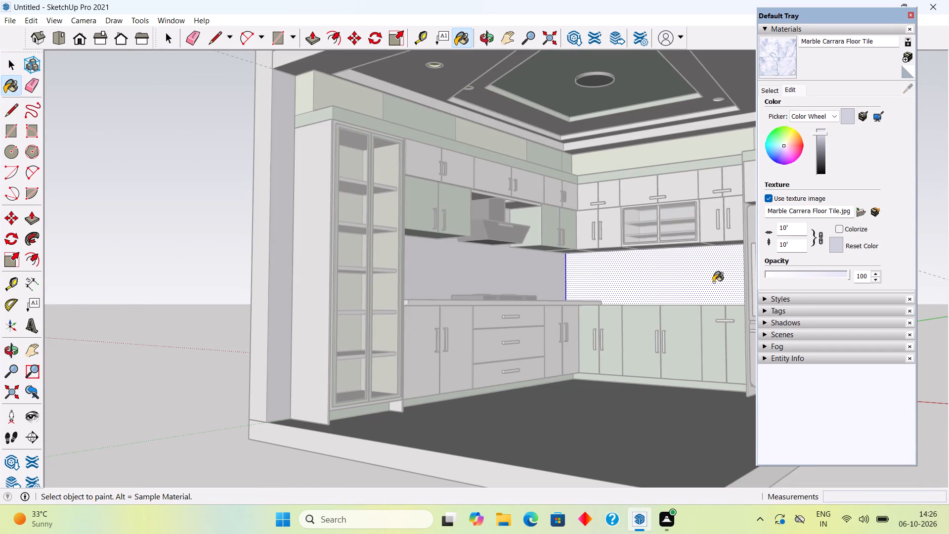
{"action": "key", "text": "space"}
{"action": "left_click", "coordinate": [181, 247]}
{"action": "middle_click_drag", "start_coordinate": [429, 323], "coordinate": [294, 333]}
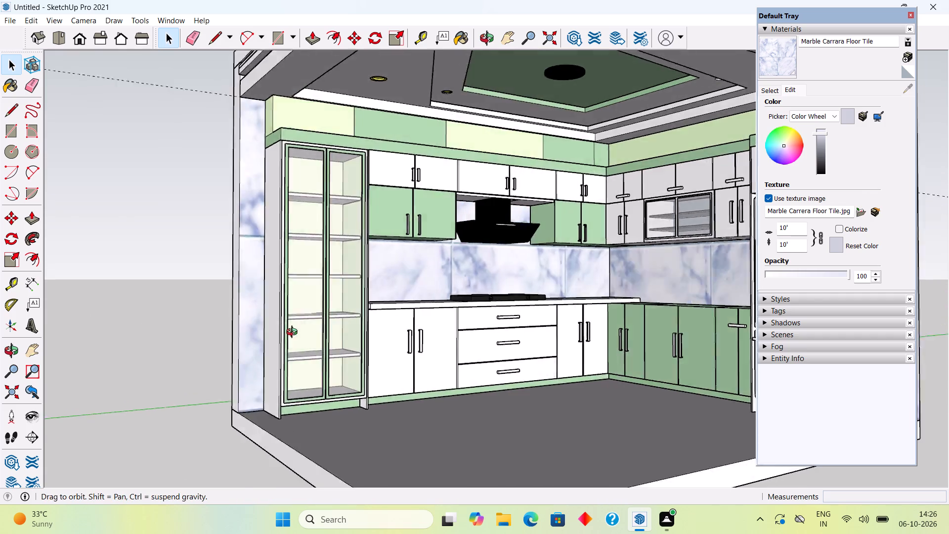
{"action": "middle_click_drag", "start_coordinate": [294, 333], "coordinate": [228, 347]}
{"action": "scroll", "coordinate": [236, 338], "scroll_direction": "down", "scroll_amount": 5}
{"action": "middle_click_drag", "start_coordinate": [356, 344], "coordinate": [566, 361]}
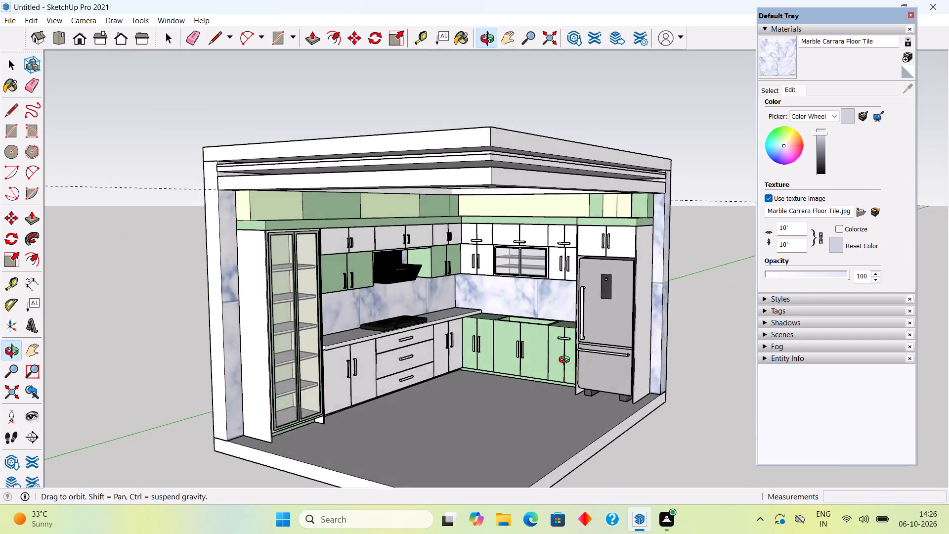
Open the wall group behind the hob and repaint its backsplash face with Marble Carrara Floor Tile.
{"action": "middle_click_drag", "start_coordinate": [566, 361], "coordinate": [481, 319]}
{"action": "triple_click", "coordinate": [451, 298]}
{"action": "left_click", "coordinate": [451, 298]}
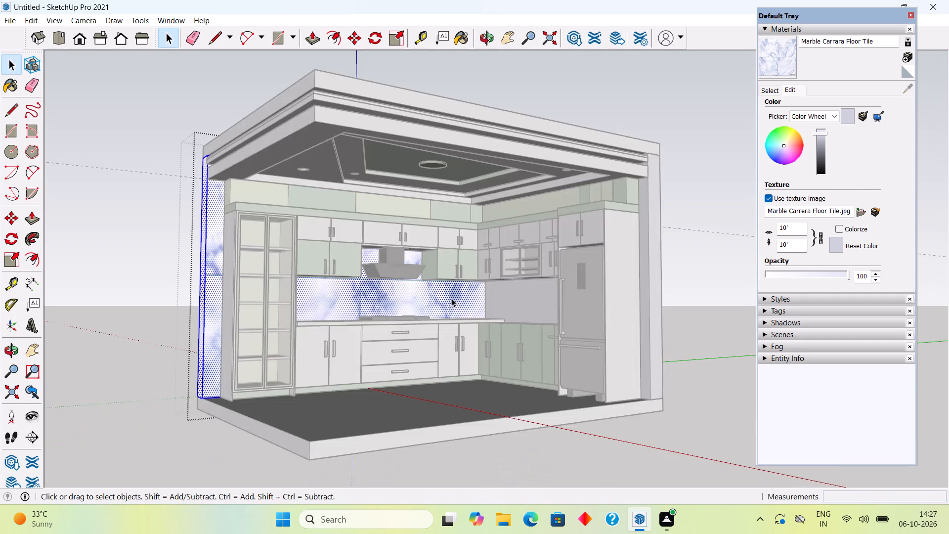
{"action": "left_click", "coordinate": [451, 298]}
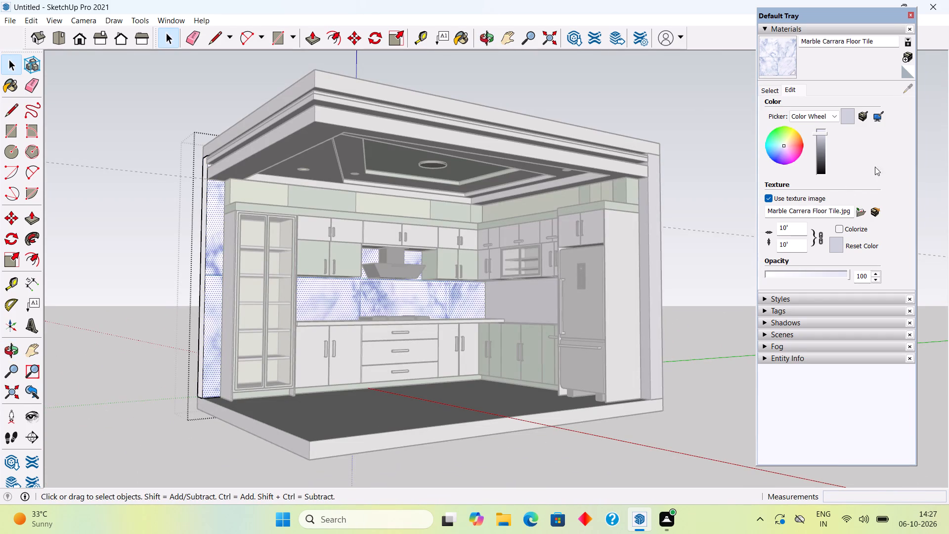
{"action": "left_click", "coordinate": [784, 46]}
{"action": "left_click", "coordinate": [390, 302]}
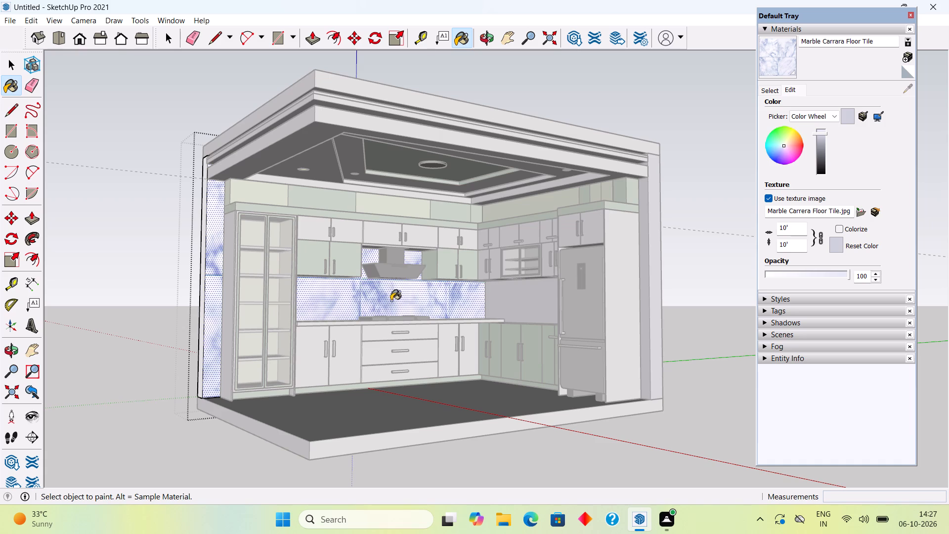
{"action": "left_click_drag", "start_coordinate": [490, 302], "coordinate": [502, 304]}
{"action": "key", "text": "space"}
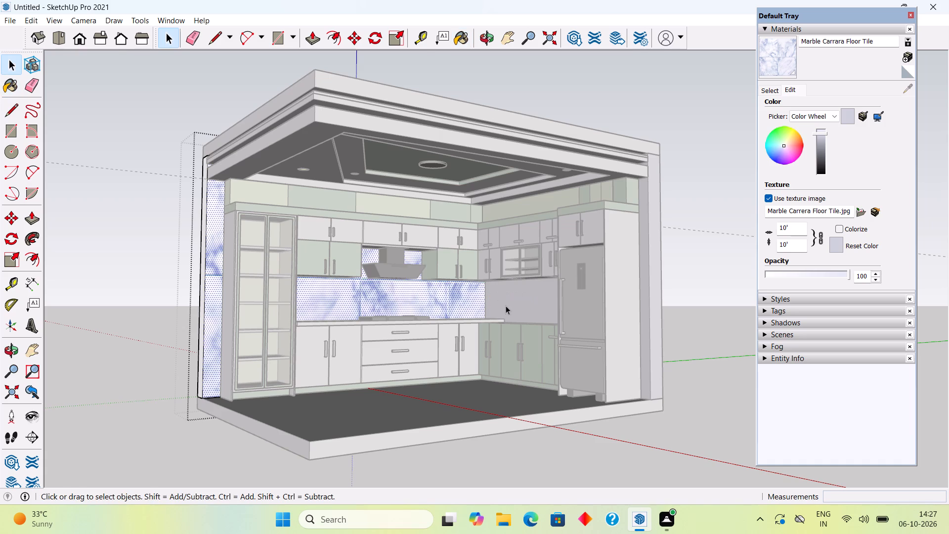
Open the wall group behind the sink and fridge and repaint its backsplash face with Marble Carrara Floor Tile.
{"action": "triple_click", "coordinate": [509, 306]}
{"action": "left_click", "coordinate": [509, 306]}
{"action": "left_click", "coordinate": [509, 306]}
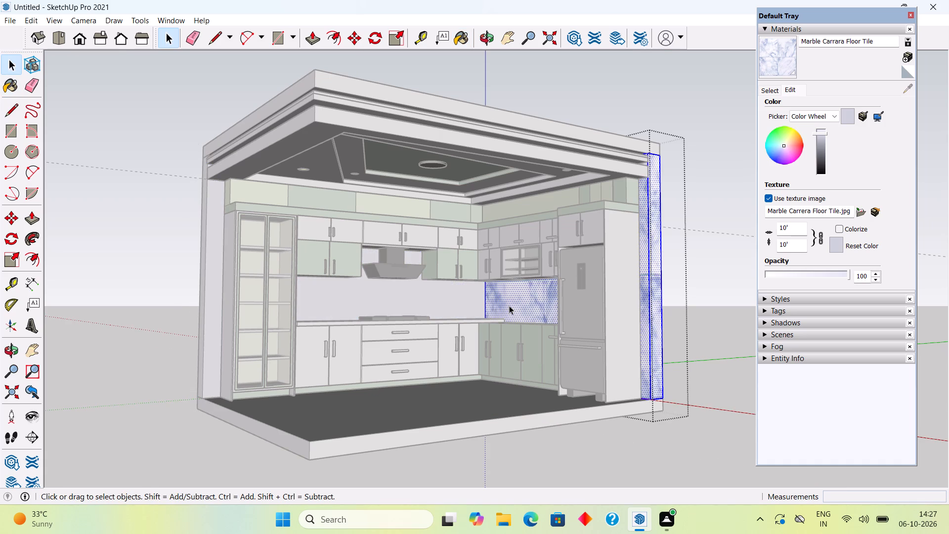
{"action": "left_click", "coordinate": [509, 306]}
{"action": "left_click", "coordinate": [576, 306]}
{"action": "triple_click", "coordinate": [544, 303]}
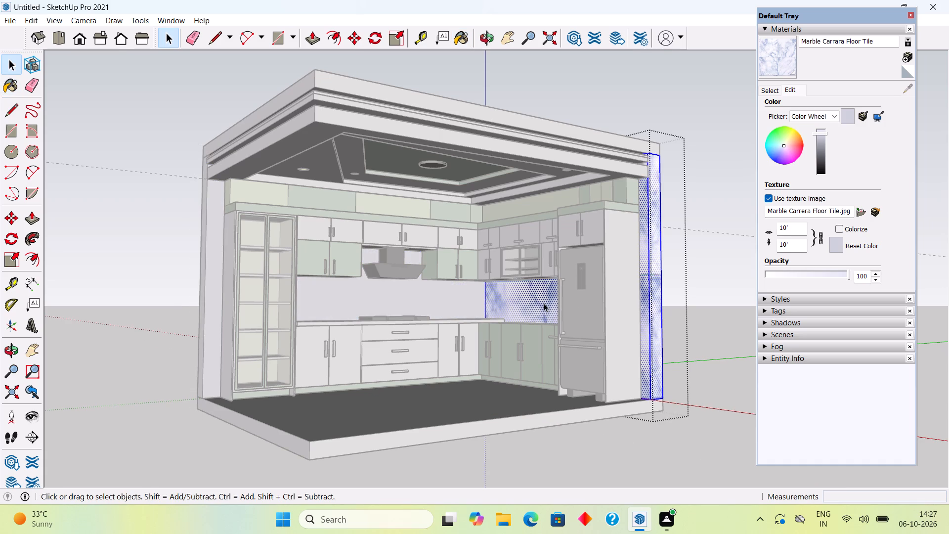
{"action": "double_click", "coordinate": [544, 303]}
{"action": "left_click", "coordinate": [544, 303]}
{"action": "scroll", "coordinate": [544, 303], "scroll_direction": "up", "scroll_amount": 4}
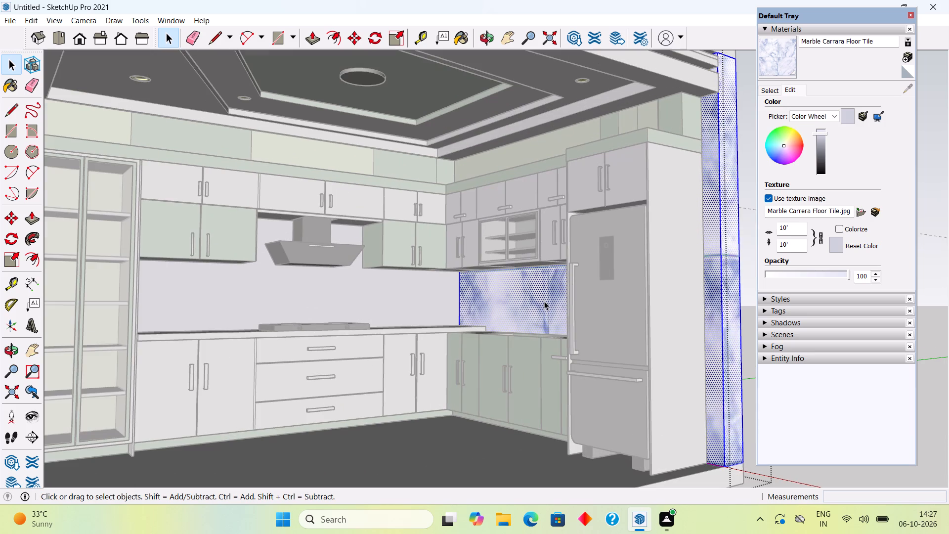
{"action": "left_click", "coordinate": [544, 301]}
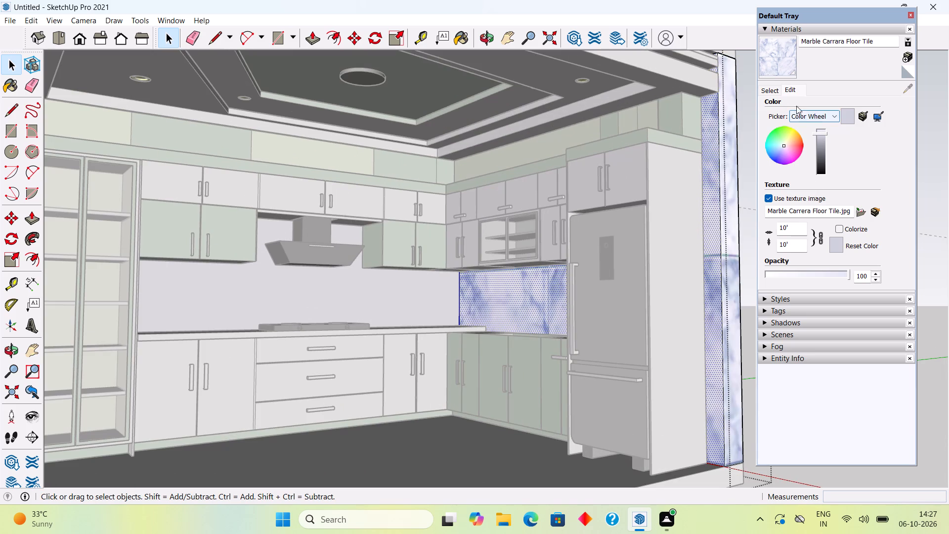
{"action": "left_click", "coordinate": [782, 51]}
{"action": "left_click", "coordinate": [513, 304]}
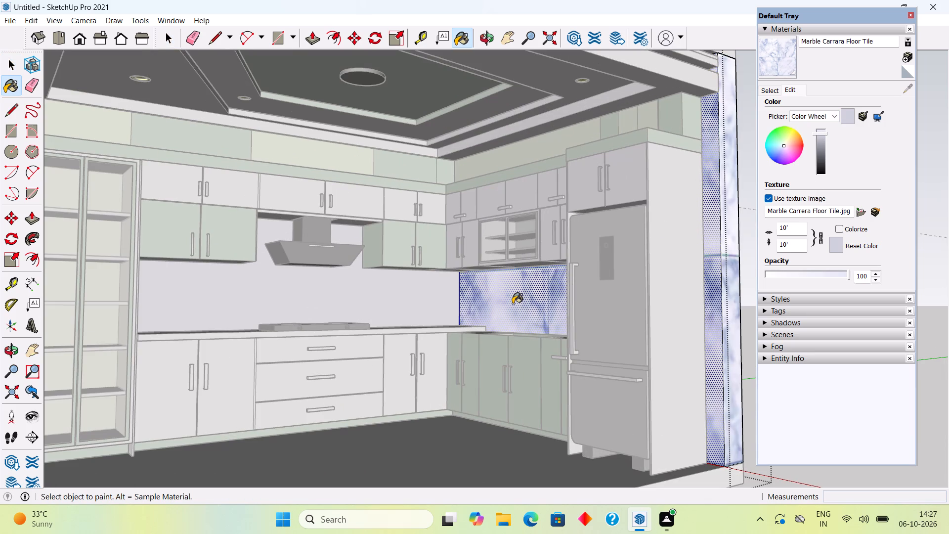
{"action": "left_click", "coordinate": [513, 304]}
{"action": "scroll", "coordinate": [513, 304], "scroll_direction": "down", "scroll_amount": 5}
{"action": "key", "text": "space"}
Check both sides of the fridge-side wall, paint its backsplash face with Marble Carrara Floor Tile again, and leave the group.
{"action": "left_click", "coordinate": [514, 304]}
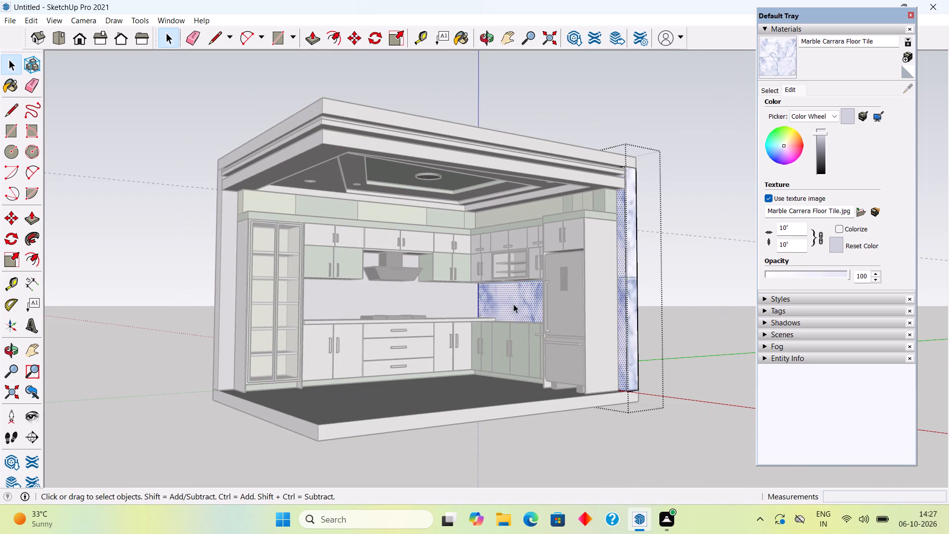
{"action": "middle_click_drag", "start_coordinate": [588, 365], "coordinate": [164, 404]}
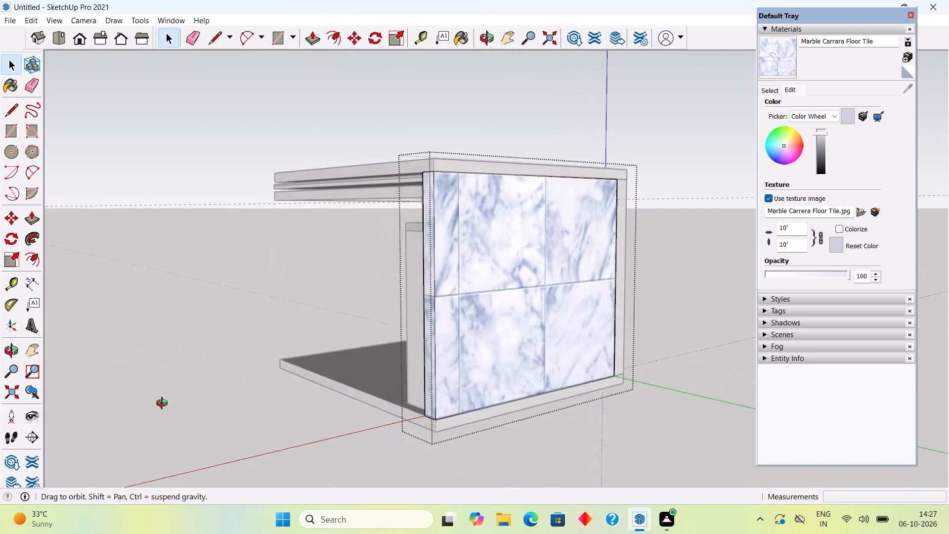
{"action": "middle_click_drag", "start_coordinate": [164, 404], "coordinate": [825, 391]}
{"action": "scroll", "coordinate": [537, 311], "scroll_direction": "up", "scroll_amount": 4}
{"action": "left_click", "coordinate": [532, 306]}
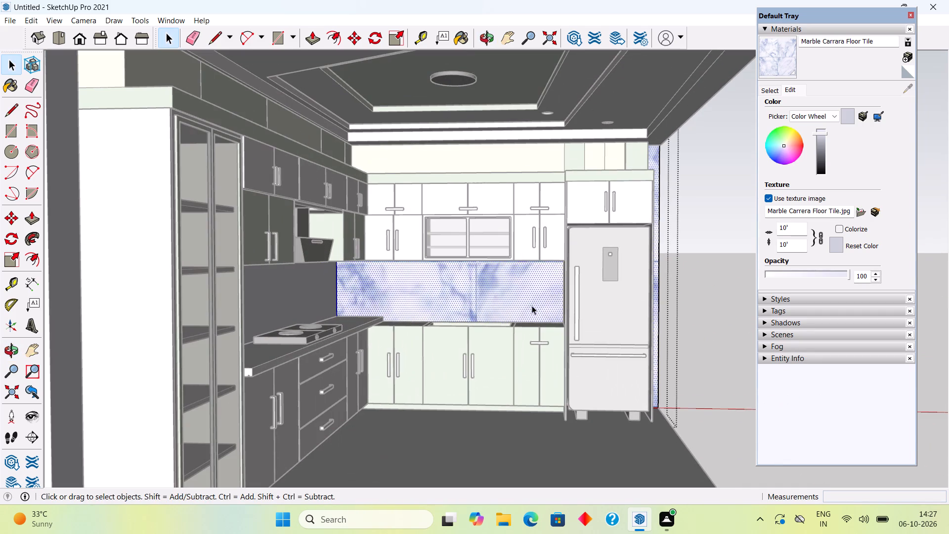
{"action": "middle_click_drag", "start_coordinate": [670, 245], "coordinate": [183, 277]}
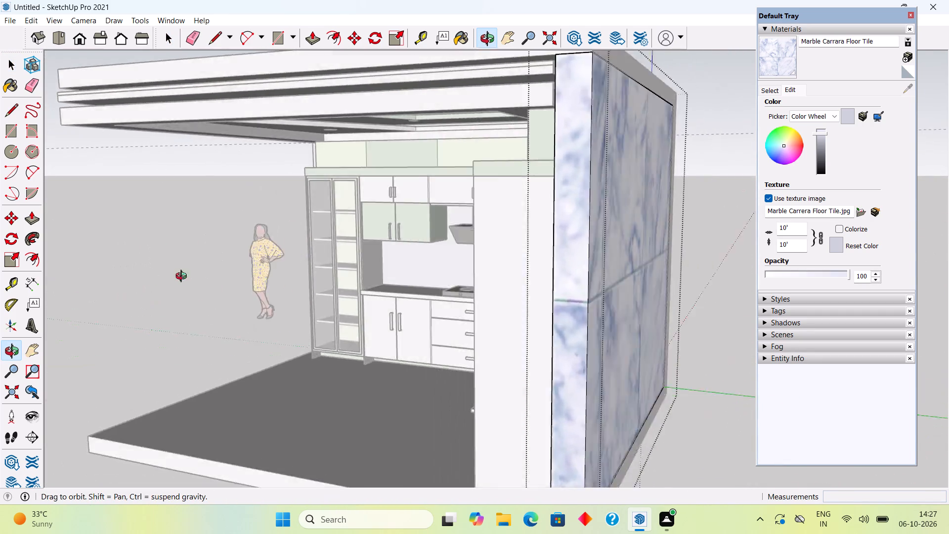
{"action": "middle_click_drag", "start_coordinate": [183, 277], "coordinate": [518, 276]}
{"action": "left_click", "coordinate": [793, 59]}
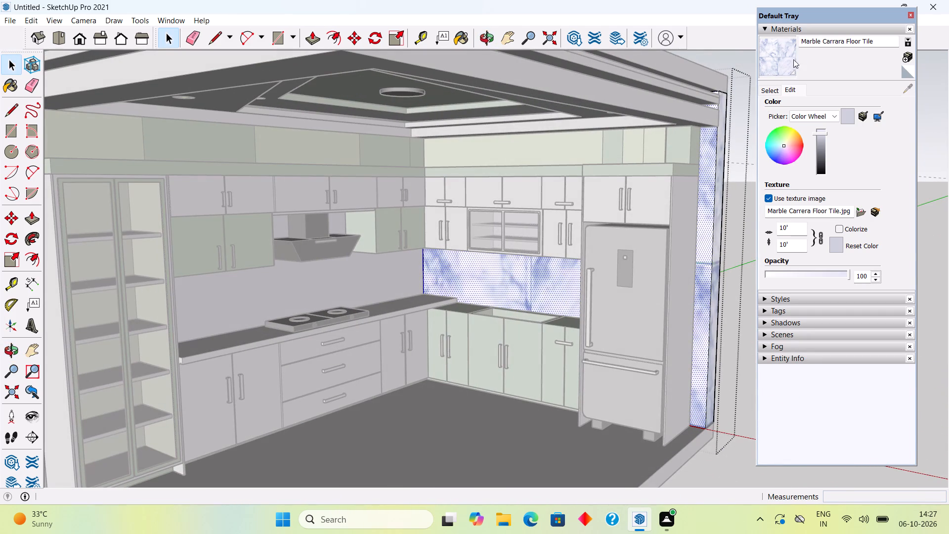
{"action": "left_click", "coordinate": [501, 273]}
{"action": "scroll", "coordinate": [518, 322], "scroll_direction": "down", "scroll_amount": 5}
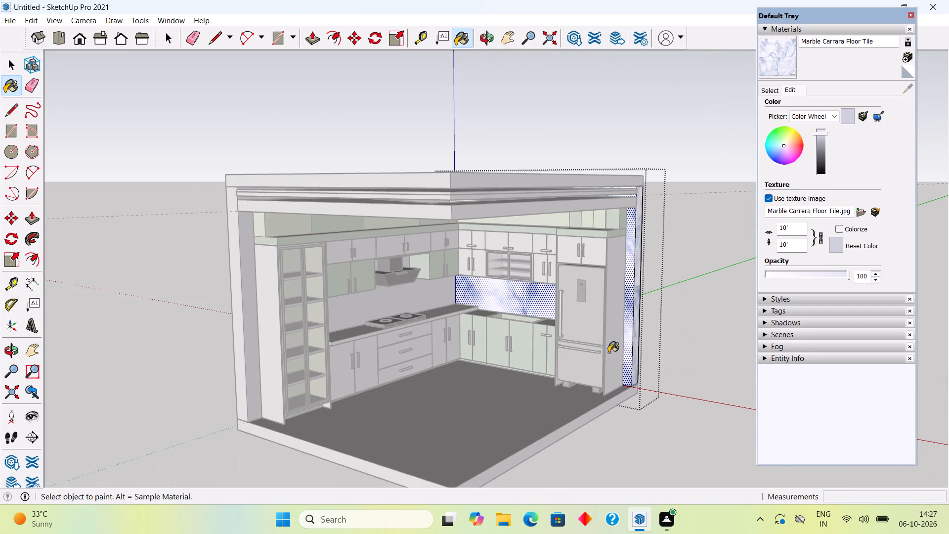
{"action": "key", "text": "space"}
{"action": "left_click", "coordinate": [694, 325]}
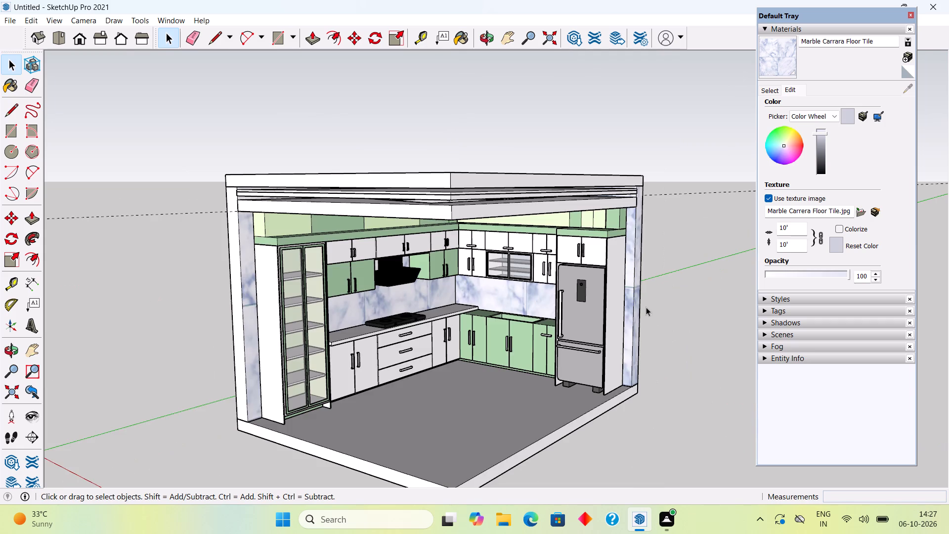
Reopen the fridge-side wall group and paint its inner face beside the fridge cabinet with Marble Carrara Floor Tile.
{"action": "middle_click_drag", "start_coordinate": [645, 307], "coordinate": [830, 266]}
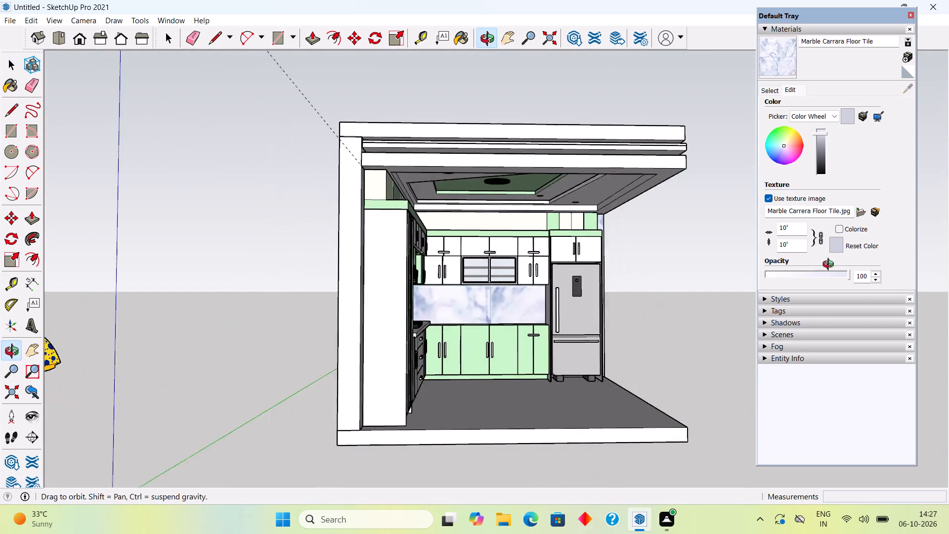
{"action": "middle_click_drag", "start_coordinate": [830, 266], "coordinate": [684, 238]}
{"action": "scroll", "coordinate": [601, 294], "scroll_direction": "up", "scroll_amount": 5}
{"action": "middle_click_drag", "start_coordinate": [650, 340], "coordinate": [636, 340]}
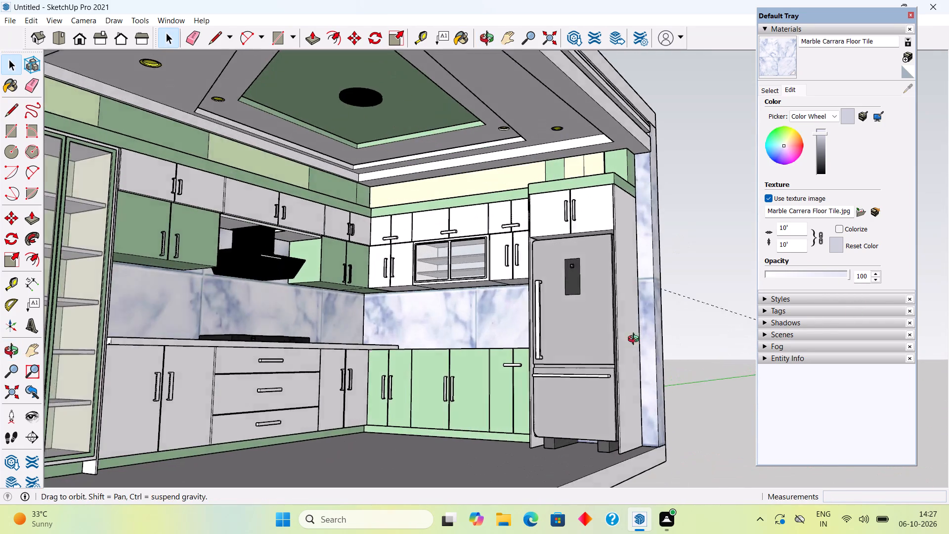
{"action": "middle_click_drag", "start_coordinate": [636, 340], "coordinate": [515, 341]}
{"action": "scroll", "coordinate": [704, 341], "scroll_direction": "up", "scroll_amount": 3}
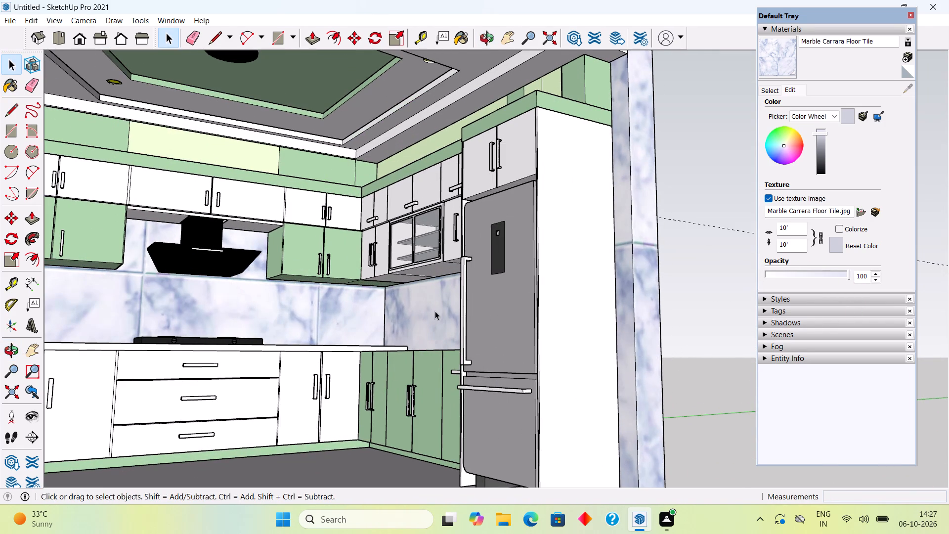
{"action": "left_click", "coordinate": [434, 311]}
{"action": "triple_click", "coordinate": [434, 311]}
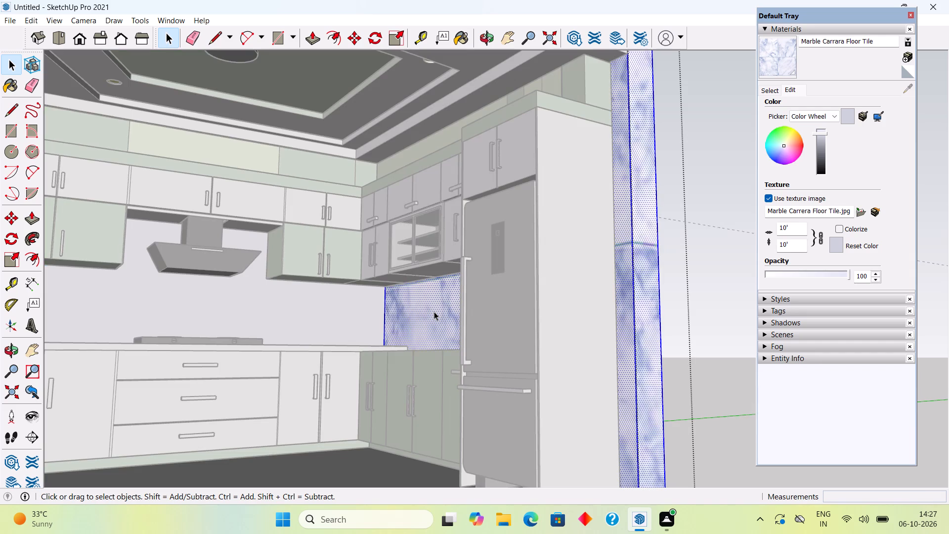
{"action": "left_click", "coordinate": [434, 311]}
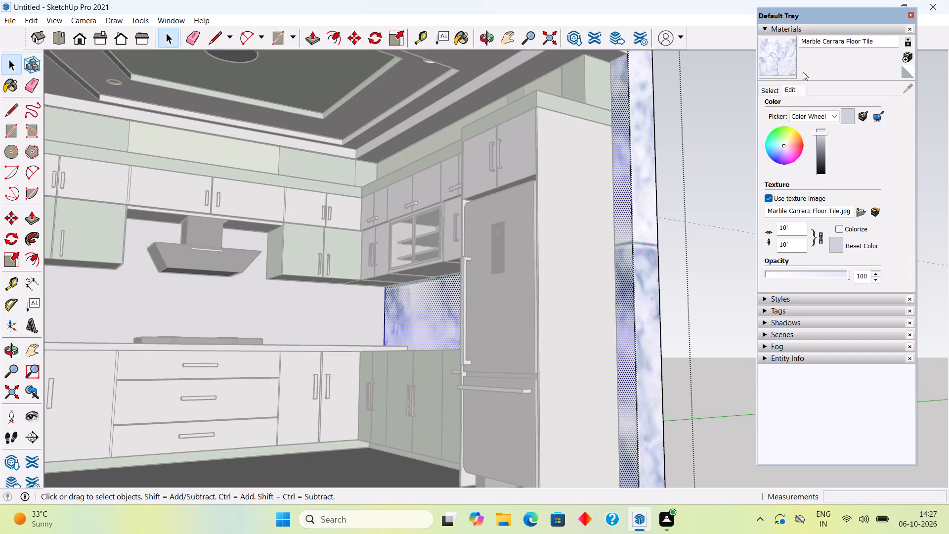
{"action": "left_click", "coordinate": [796, 58]}
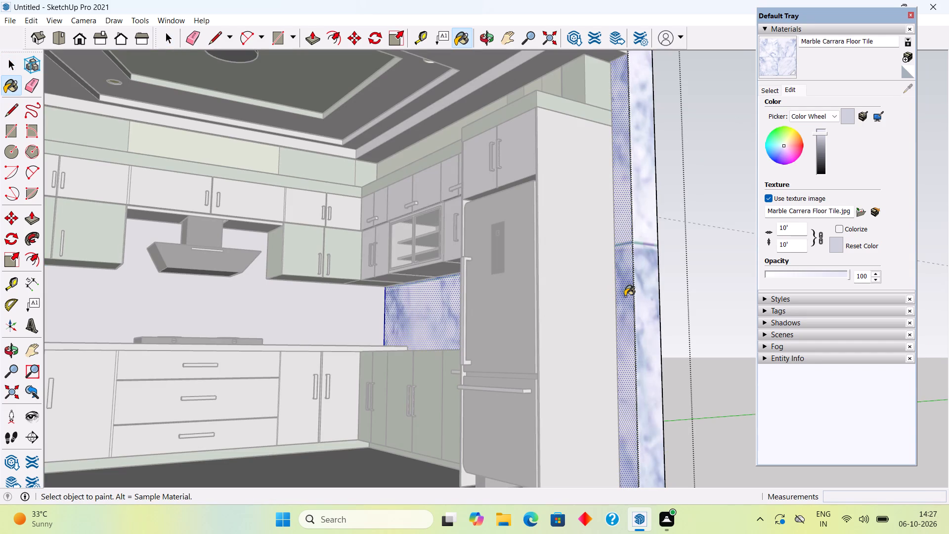
{"action": "left_click", "coordinate": [625, 296]}
{"action": "key", "text": "space"}
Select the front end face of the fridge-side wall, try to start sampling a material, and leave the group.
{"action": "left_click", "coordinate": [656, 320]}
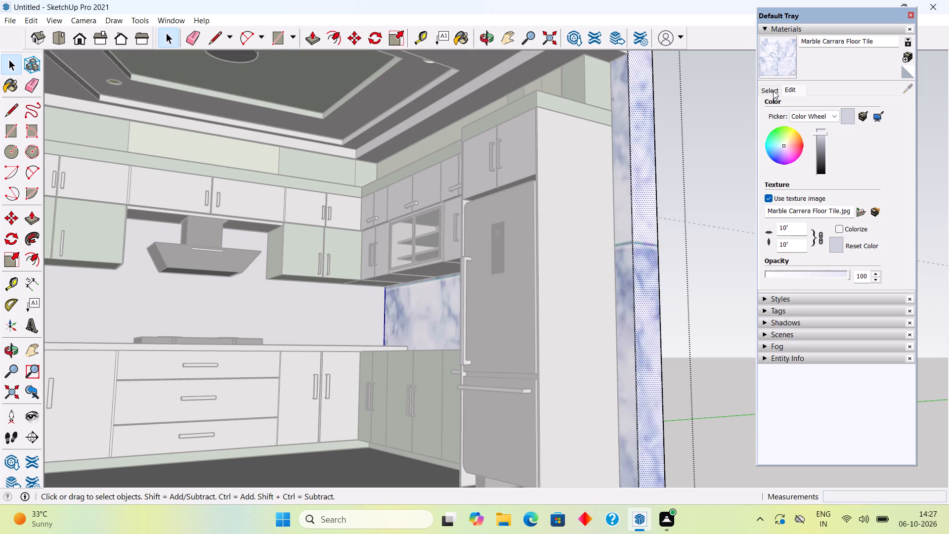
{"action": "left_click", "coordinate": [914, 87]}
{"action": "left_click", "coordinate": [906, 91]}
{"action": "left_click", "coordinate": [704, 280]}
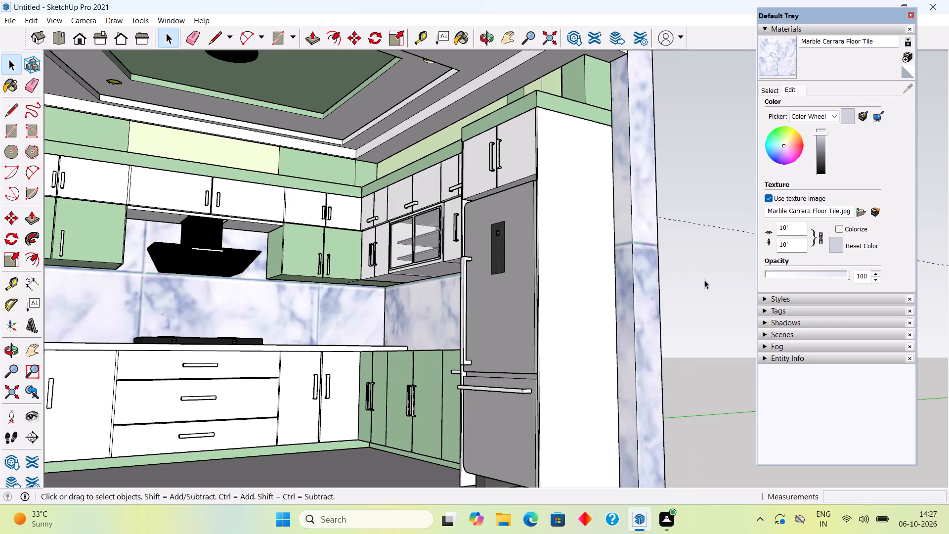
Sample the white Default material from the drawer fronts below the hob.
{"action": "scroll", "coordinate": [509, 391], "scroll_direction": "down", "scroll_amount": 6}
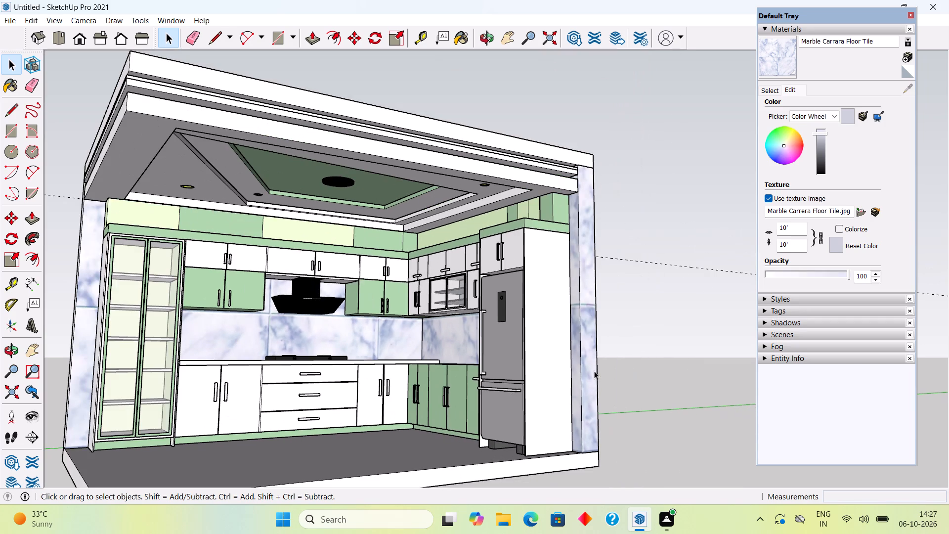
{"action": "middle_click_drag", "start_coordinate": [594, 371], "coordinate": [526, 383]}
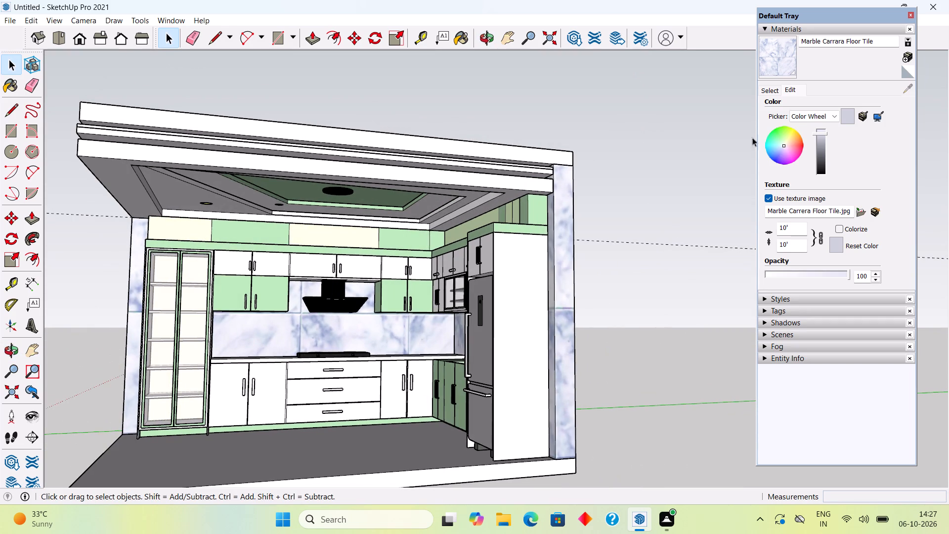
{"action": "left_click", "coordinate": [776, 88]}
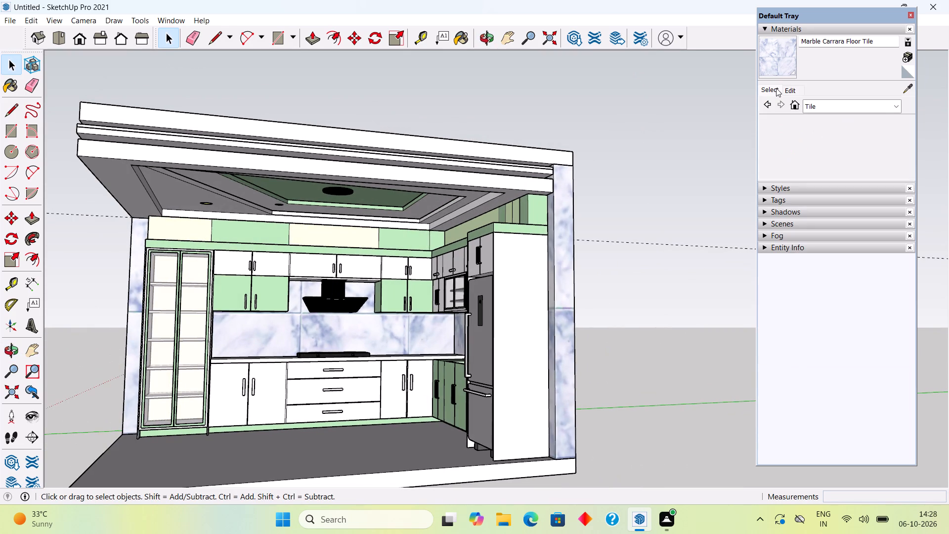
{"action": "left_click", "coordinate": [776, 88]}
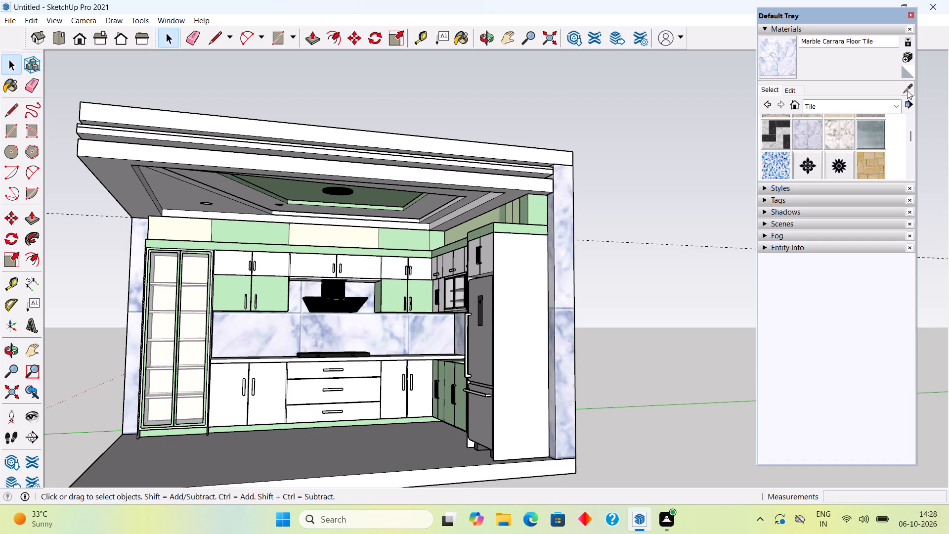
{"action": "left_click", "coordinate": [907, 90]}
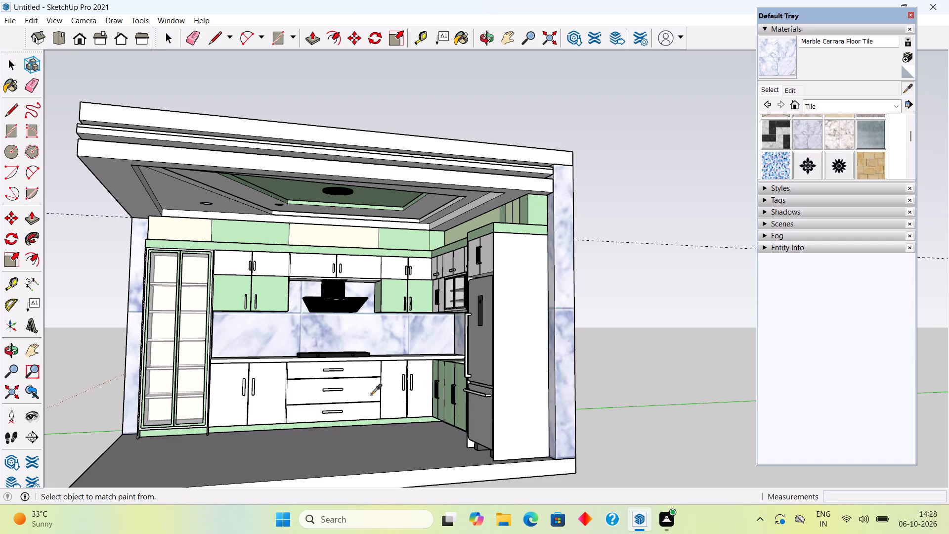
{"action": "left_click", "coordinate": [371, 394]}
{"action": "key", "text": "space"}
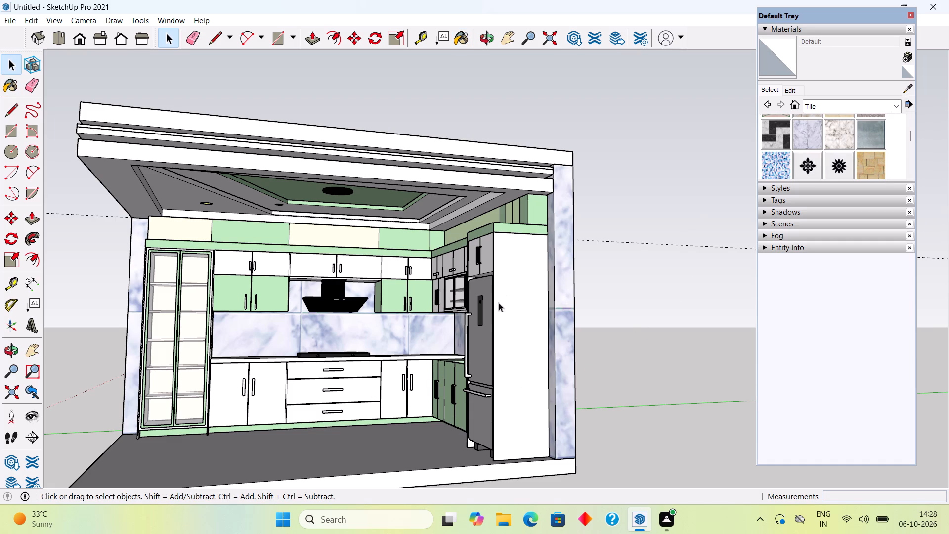
Open the fridge-side wall group, select all its faces and paint them with the white Default material sampled from the drawer fronts.
{"action": "triple_click", "coordinate": [563, 331]}
{"action": "left_click", "coordinate": [563, 331]}
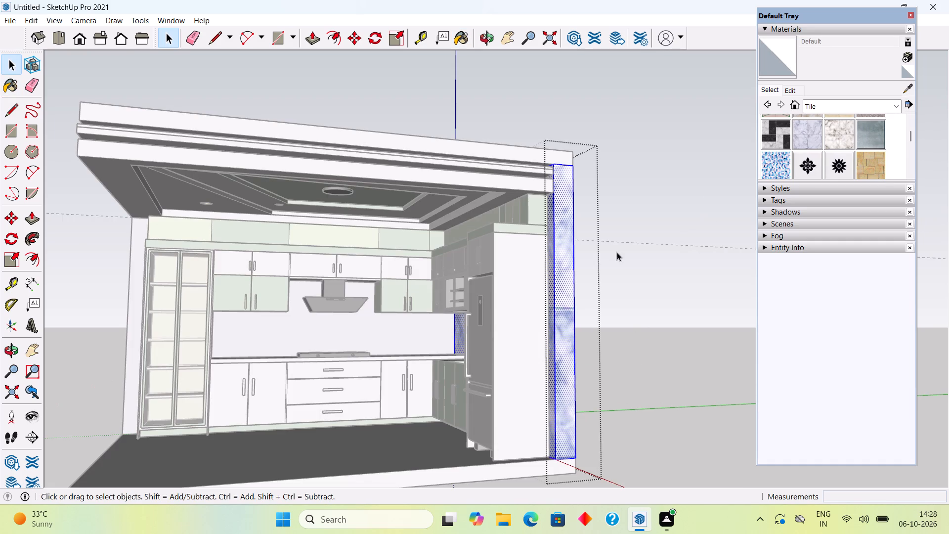
{"action": "left_click", "coordinate": [908, 85]}
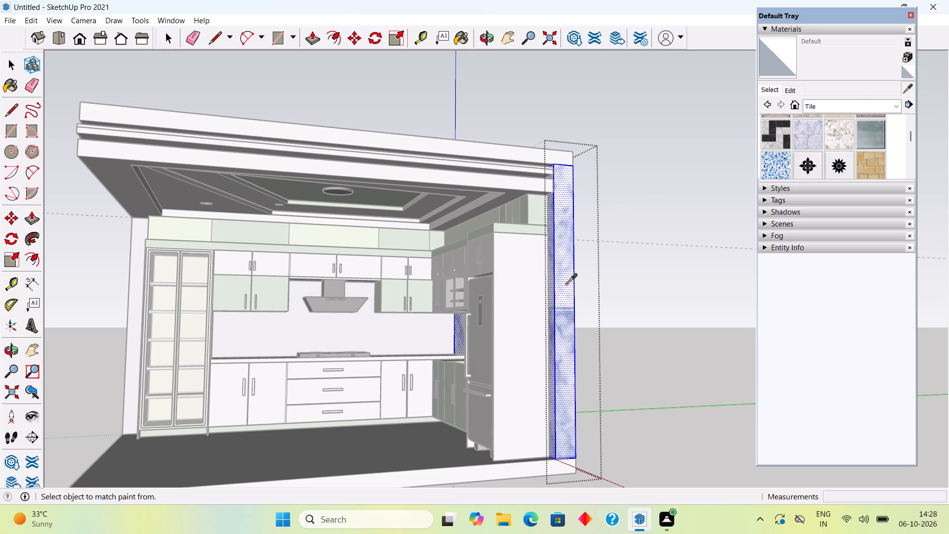
{"action": "left_click", "coordinate": [566, 284]}
{"action": "left_click", "coordinate": [566, 274]}
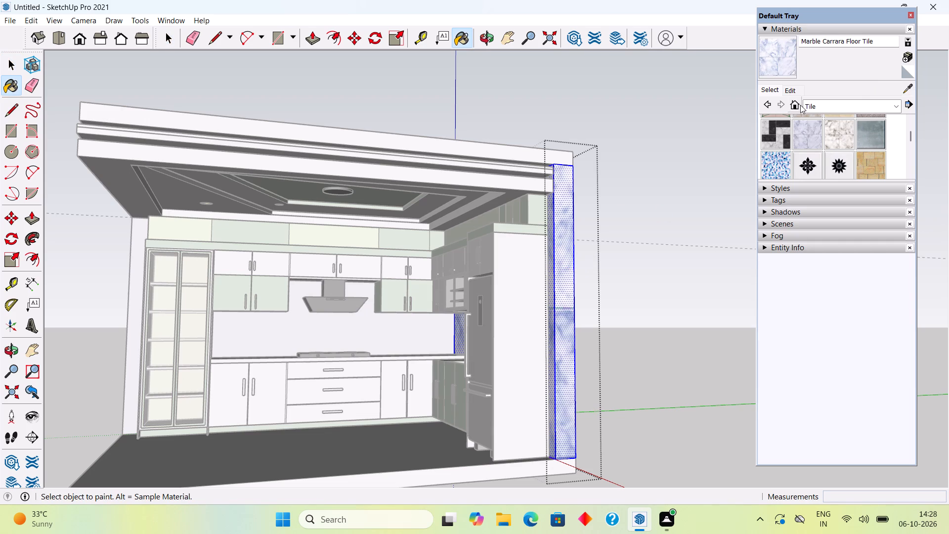
{"action": "left_click", "coordinate": [906, 92]}
{"action": "left_click", "coordinate": [360, 398]}
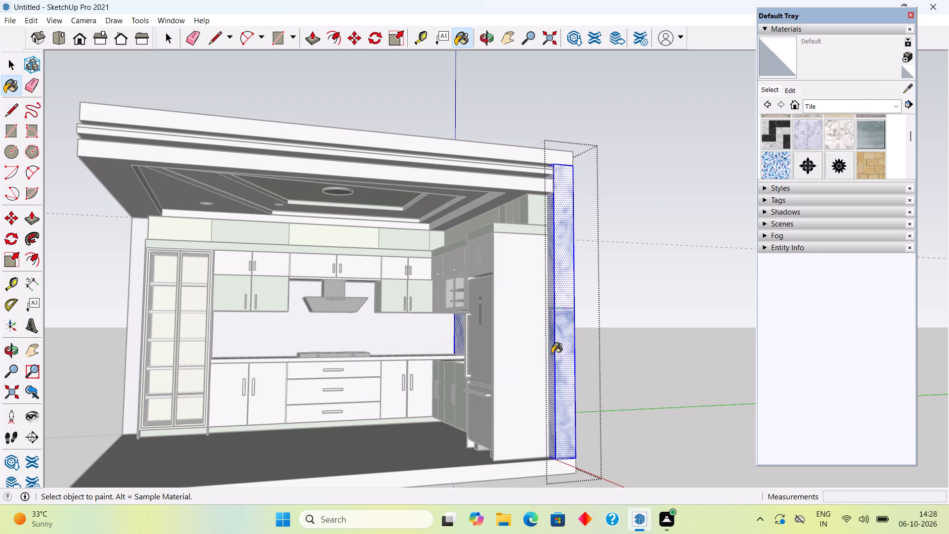
{"action": "left_click", "coordinate": [564, 335]}
{"action": "middle_click_drag", "start_coordinate": [576, 328], "coordinate": [230, 387]}
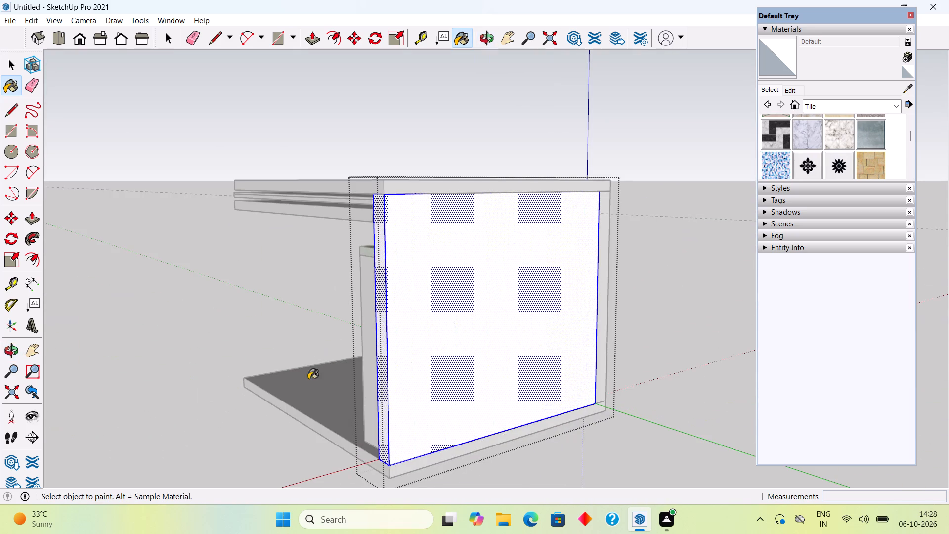
{"action": "middle_click_drag", "start_coordinate": [329, 391], "coordinate": [848, 365]}
Paint only the wall's inner backsplash face with Marble Carrara Floor Tile sampled from the hob wall, and leave the group.
{"action": "key", "text": "space"}
{"action": "left_click", "coordinate": [604, 317]}
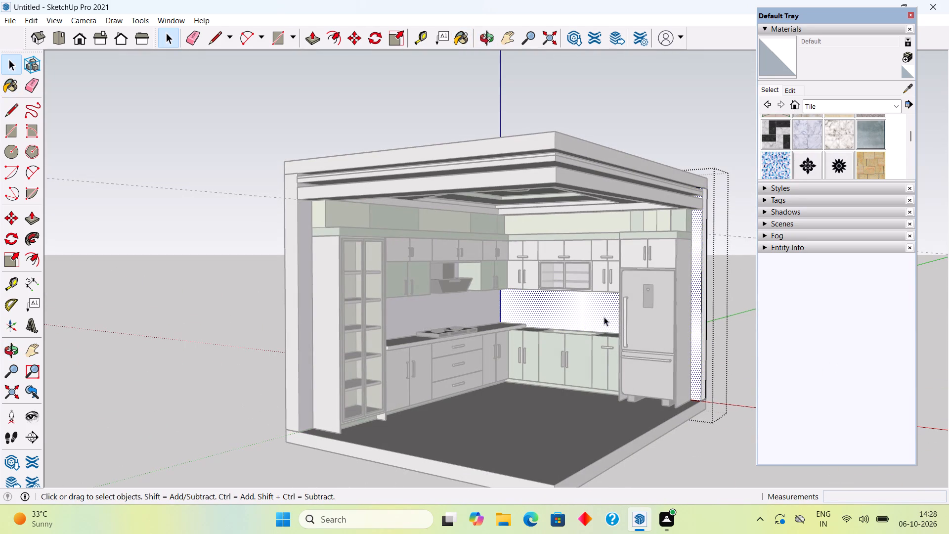
{"action": "left_click", "coordinate": [908, 90]}
{"action": "left_click", "coordinate": [424, 306]}
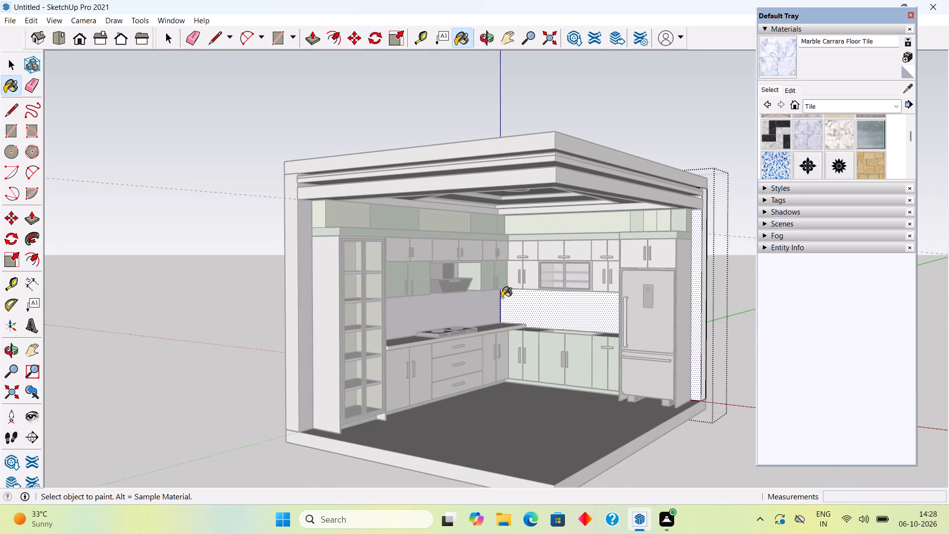
{"action": "left_click", "coordinate": [531, 299]}
{"action": "middle_click_drag", "start_coordinate": [618, 348], "coordinate": [414, 369]}
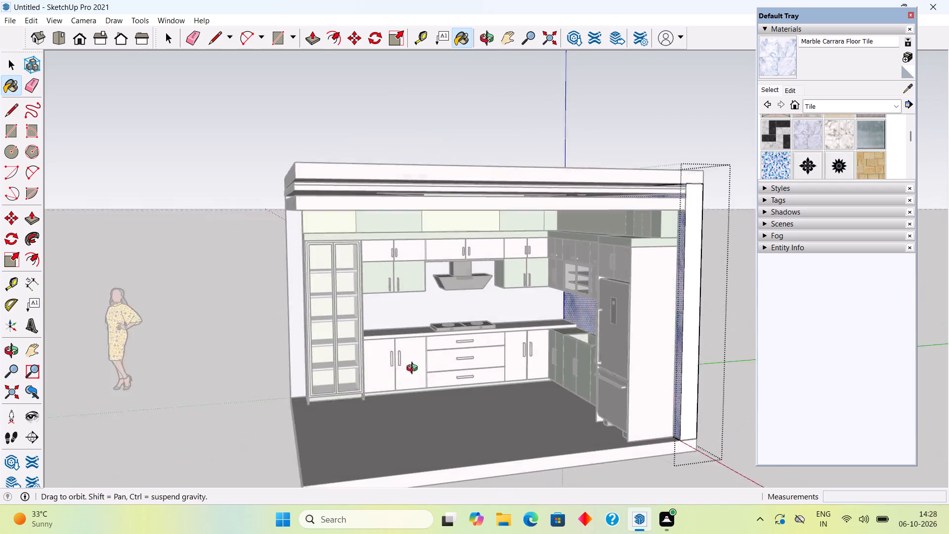
{"action": "middle_click_drag", "start_coordinate": [414, 369], "coordinate": [406, 370]}
{"action": "key", "text": "space"}
{"action": "left_click", "coordinate": [576, 96]}
Examine the kitchen from several angles, checking the wall ends, marble backsplash, cabinets and false ceiling.
{"action": "middle_click_drag", "start_coordinate": [607, 365], "coordinate": [795, 319]}
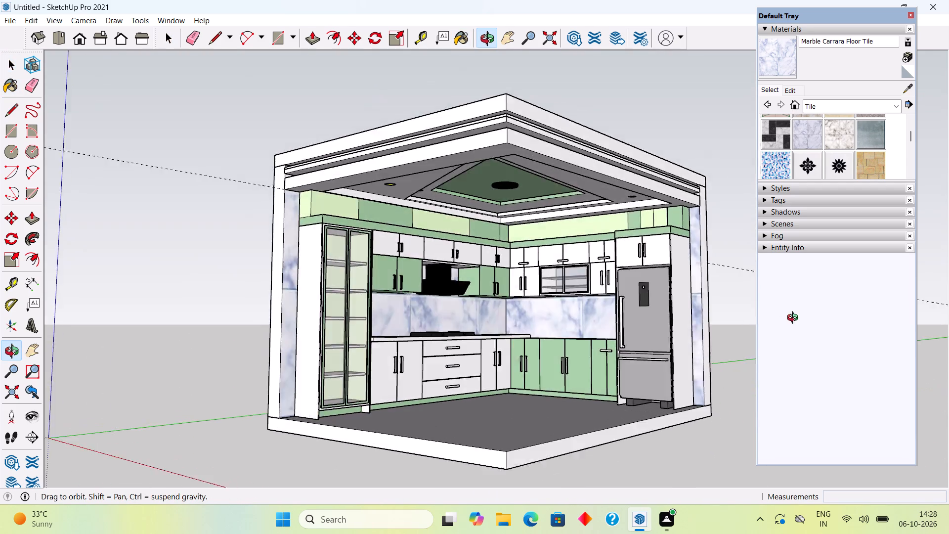
{"action": "middle_click_drag", "start_coordinate": [795, 319], "coordinate": [705, 275]}
{"action": "scroll", "coordinate": [573, 343], "scroll_direction": "up", "scroll_amount": 3}
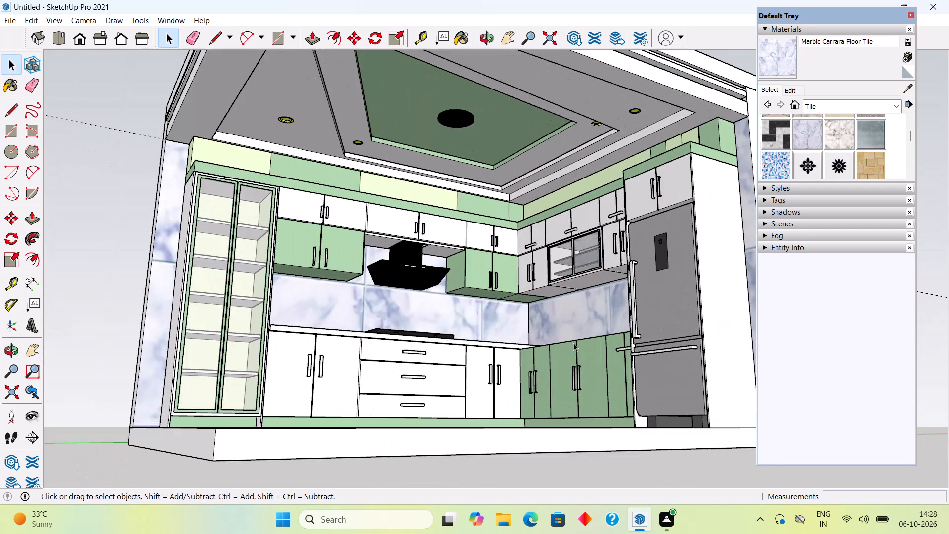
{"action": "middle_click_drag", "start_coordinate": [571, 353], "coordinate": [497, 383]}
{"action": "scroll", "coordinate": [497, 384], "scroll_direction": "down", "scroll_amount": 3}
{"action": "middle_click_drag", "start_coordinate": [506, 382], "coordinate": [680, 380]}
{"action": "scroll", "coordinate": [415, 412], "scroll_direction": "up", "scroll_amount": 2}
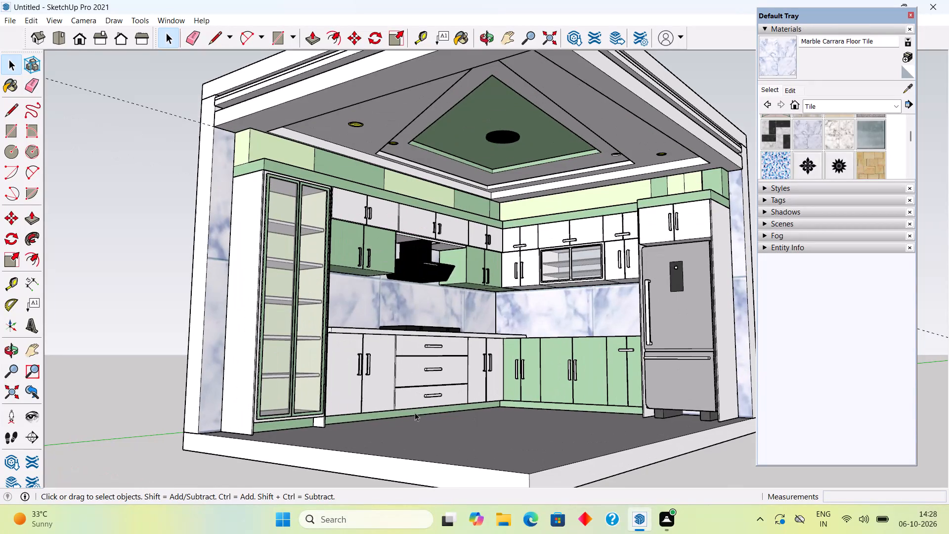
{"action": "scroll", "coordinate": [414, 412], "scroll_direction": "down", "scroll_amount": 2}
{"action": "scroll", "coordinate": [718, 281], "scroll_direction": "up", "scroll_amount": 1}
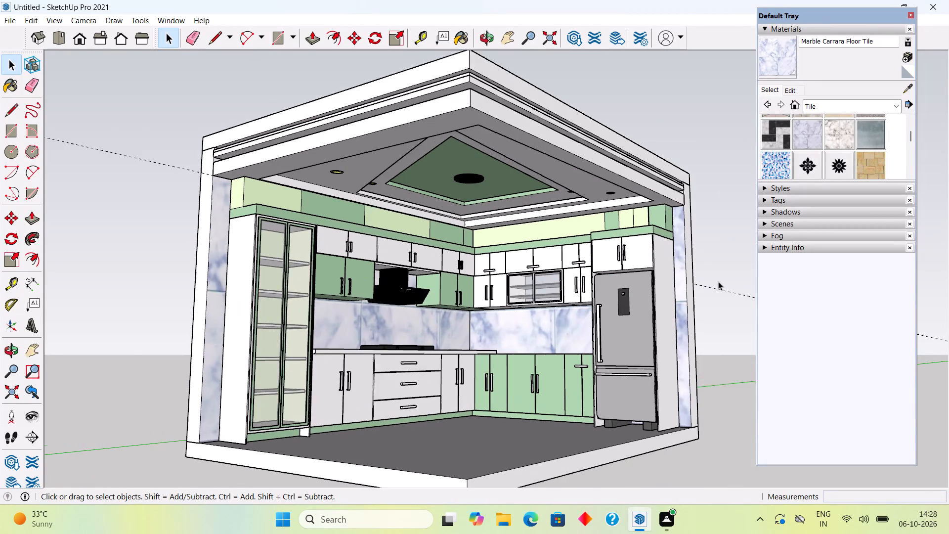
{"action": "scroll", "coordinate": [718, 281], "scroll_direction": "up", "scroll_amount": 2}
{"action": "middle_click_drag", "start_coordinate": [616, 329], "coordinate": [582, 298]}
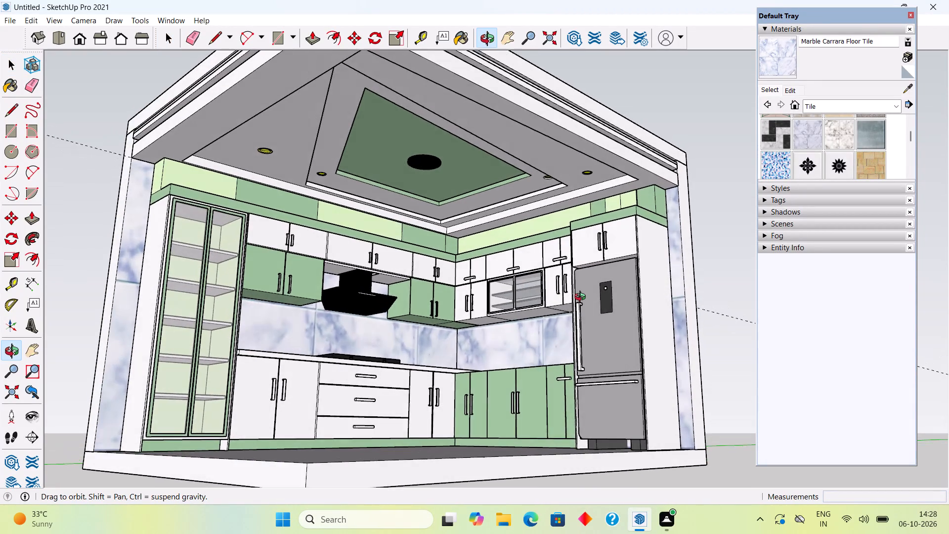
{"action": "middle_click_drag", "start_coordinate": [582, 298], "coordinate": [602, 311]}
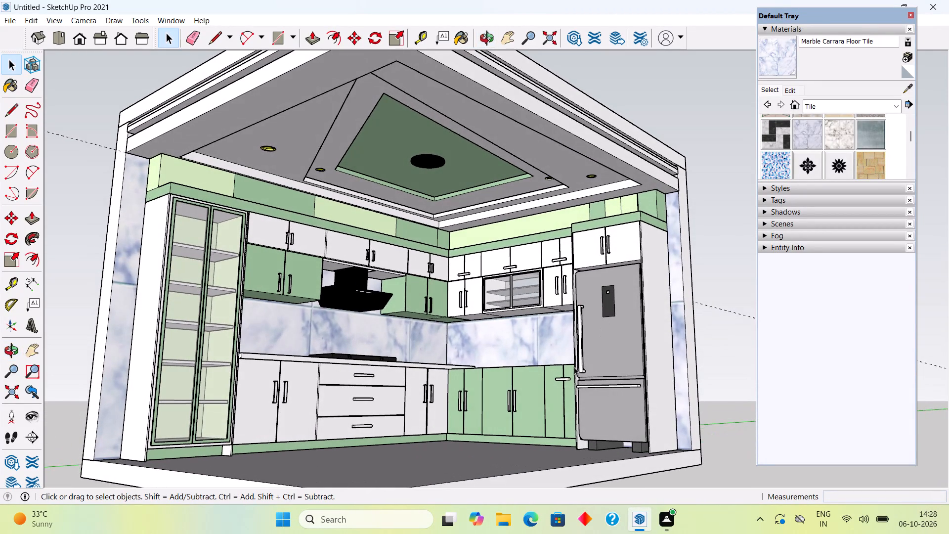
{"action": "scroll", "coordinate": [570, 371], "scroll_direction": "up", "scroll_amount": 3}
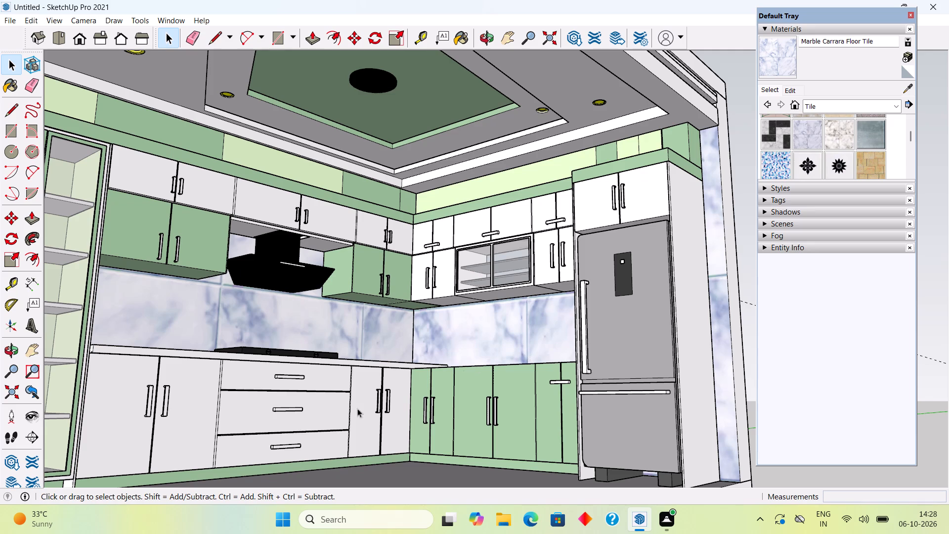
{"action": "scroll", "coordinate": [278, 386], "scroll_direction": "down", "scroll_amount": 2}
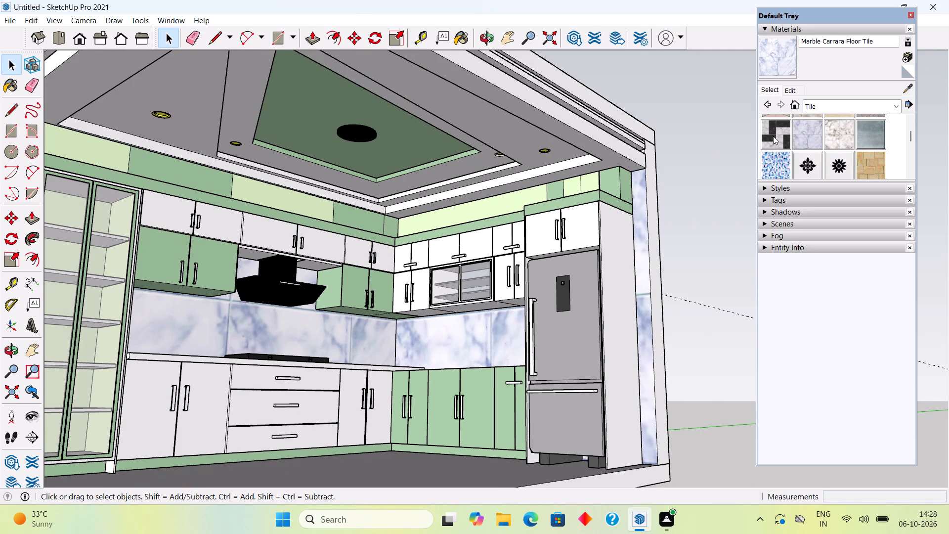
Sample Color G01 from the green band above the fridge cabinet and raise its color brightness to the maximum.
{"action": "left_click", "coordinate": [908, 90]}
{"action": "left_click", "coordinate": [574, 200]}
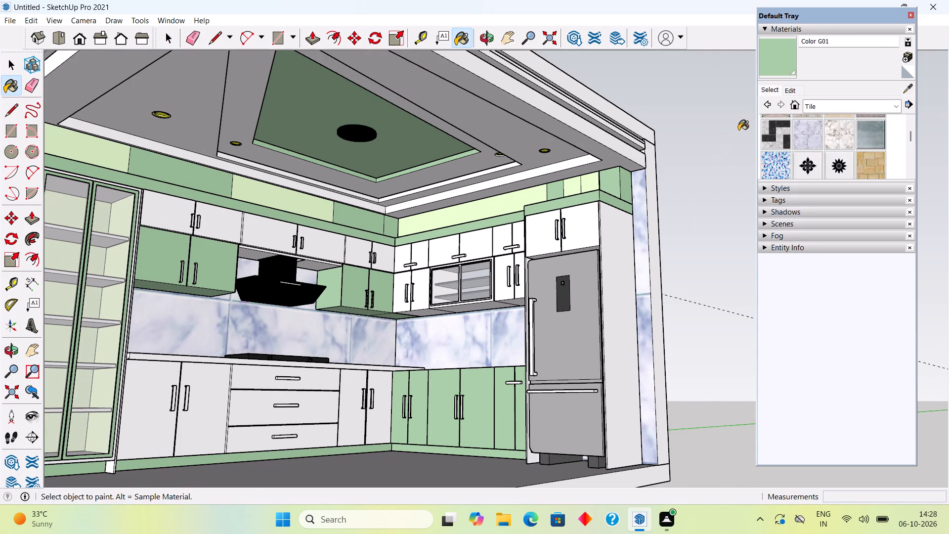
{"action": "left_click", "coordinate": [789, 91]}
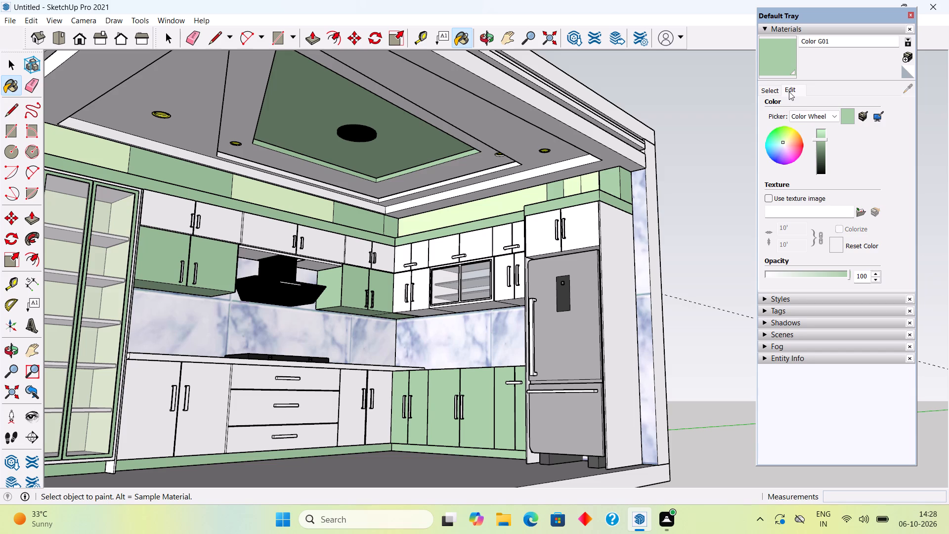
{"action": "left_click", "coordinate": [822, 141]}
{"action": "left_click_drag", "start_coordinate": [821, 140], "coordinate": [821, 133]}
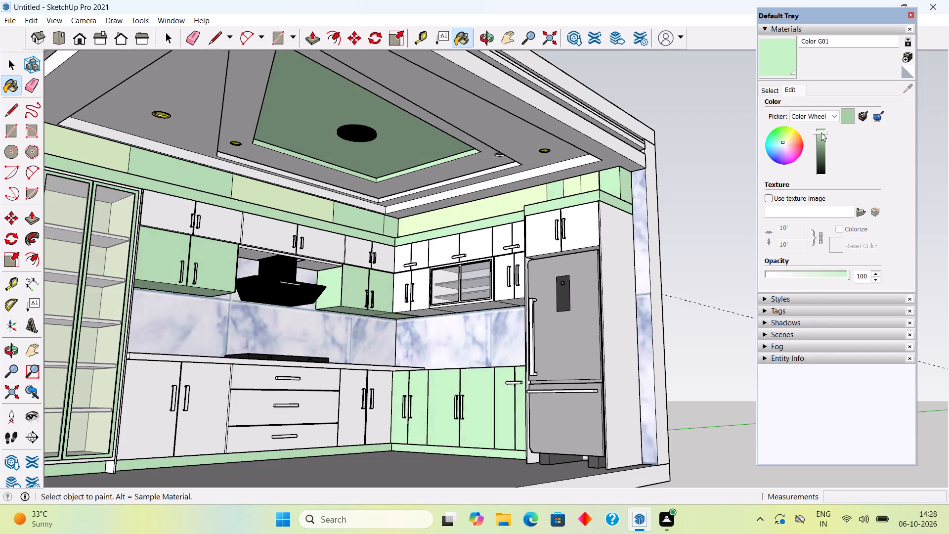
{"action": "left_click_drag", "start_coordinate": [821, 133], "coordinate": [821, 119]}
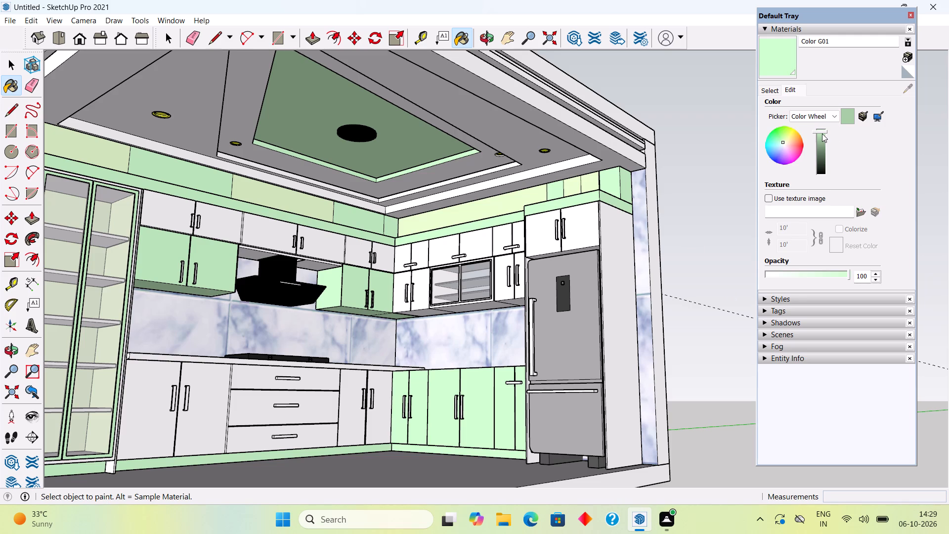
{"action": "left_click_drag", "start_coordinate": [822, 132], "coordinate": [824, 141]}
{"action": "left_click_drag", "start_coordinate": [824, 141], "coordinate": [825, 165]}
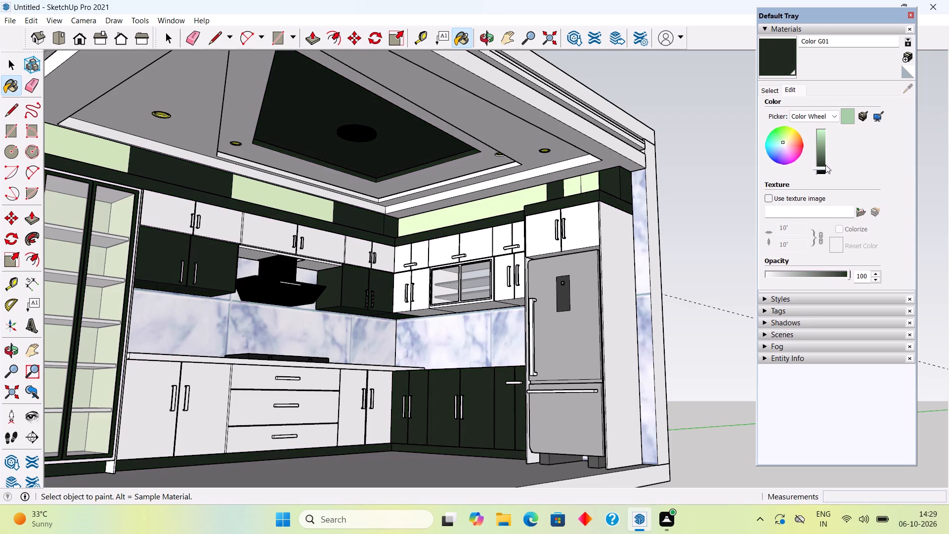
{"action": "left_click_drag", "start_coordinate": [825, 165], "coordinate": [823, 139]}
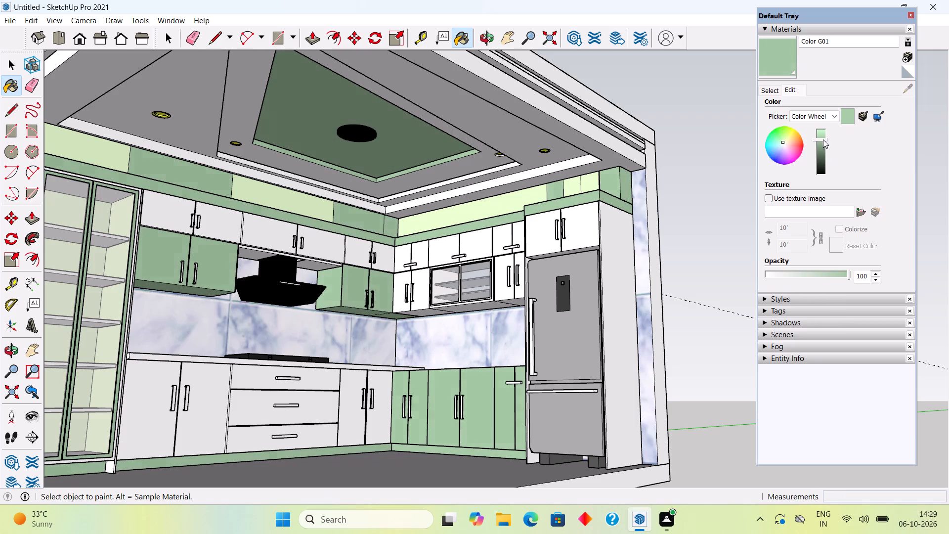
{"action": "left_click_drag", "start_coordinate": [823, 139], "coordinate": [818, 114]}
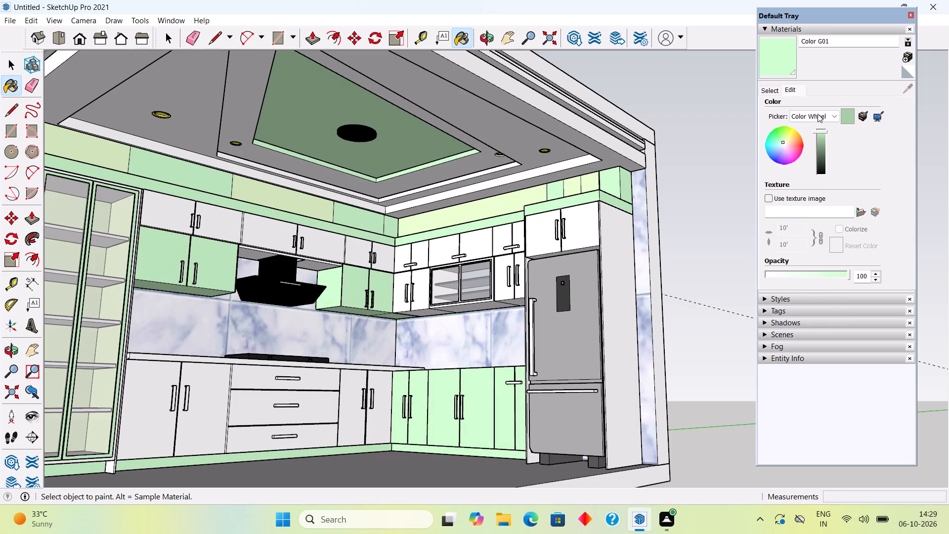
{"action": "left_click_drag", "start_coordinate": [818, 114], "coordinate": [817, 111]}
{"action": "scroll", "coordinate": [666, 289], "scroll_direction": "down", "scroll_amount": 6}
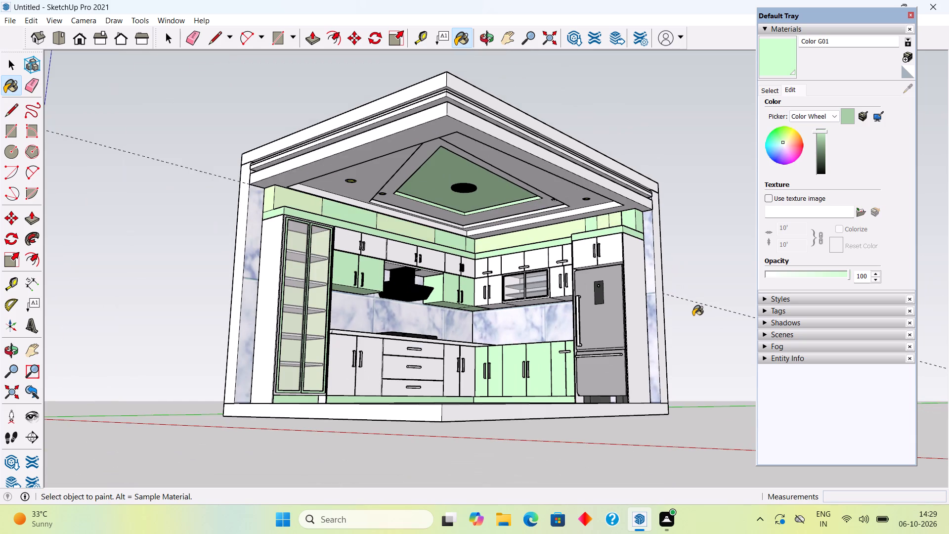
{"action": "key", "text": "space"}
{"action": "left_click", "coordinate": [693, 315]}
{"action": "key", "text": "space"}
Examine the lightened green on the cabinets, upper band and false ceiling from several angles and distances.
{"action": "middle_click_drag", "start_coordinate": [693, 323], "coordinate": [589, 325]}
{"action": "scroll", "coordinate": [582, 248], "scroll_direction": "up", "scroll_amount": 2}
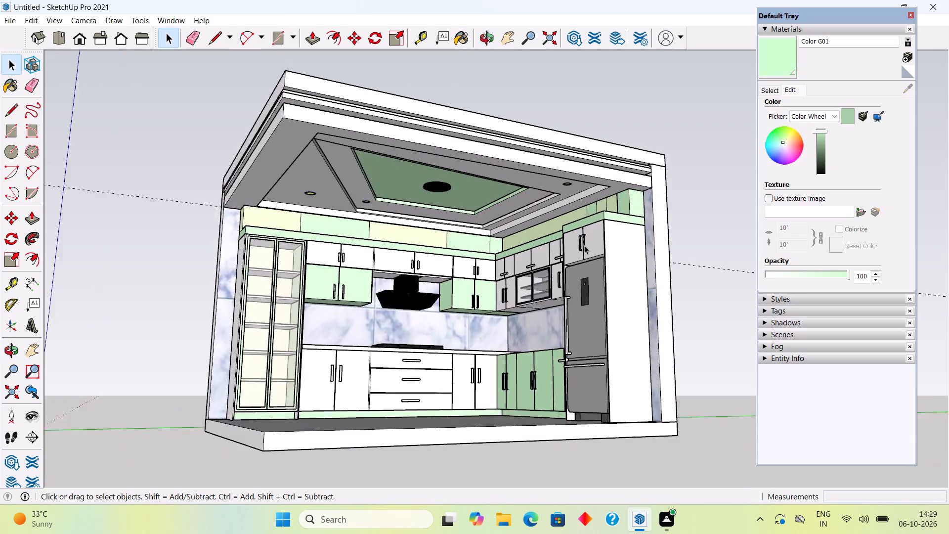
{"action": "scroll", "coordinate": [584, 245], "scroll_direction": "up", "scroll_amount": 5}
{"action": "middle_click_drag", "start_coordinate": [586, 251], "coordinate": [666, 260]}
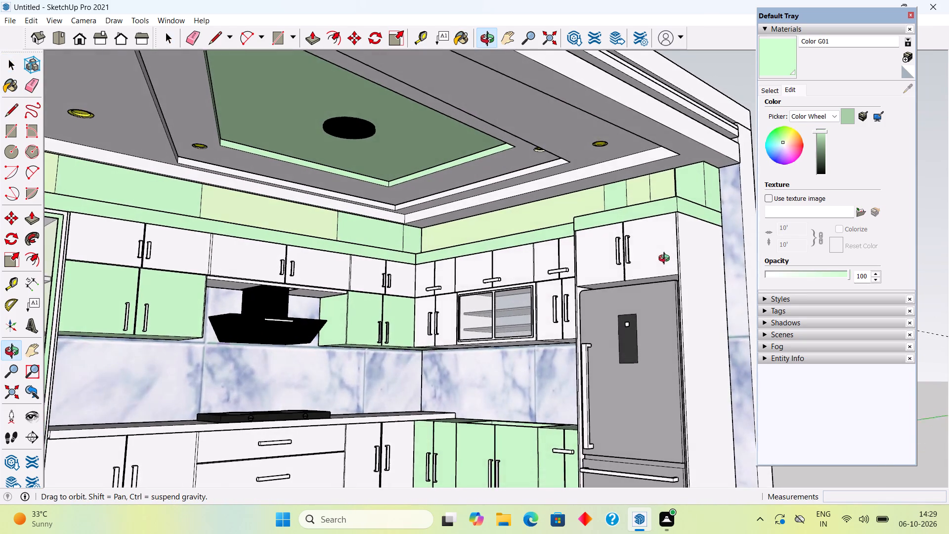
{"action": "middle_click_drag", "start_coordinate": [666, 260], "coordinate": [686, 248]}
{"action": "scroll", "coordinate": [688, 248], "scroll_direction": "down", "scroll_amount": 3}
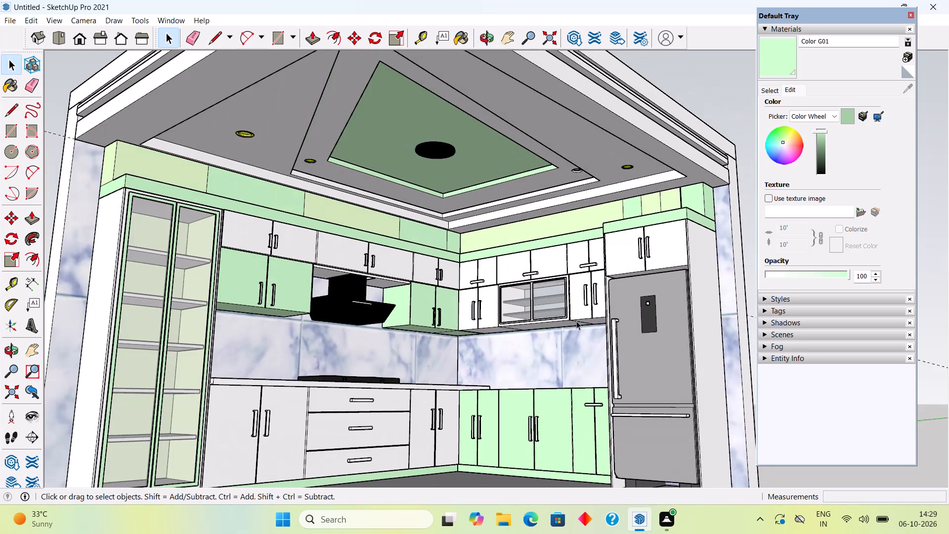
{"action": "middle_click_drag", "start_coordinate": [576, 322], "coordinate": [543, 375]}
{"action": "scroll", "coordinate": [548, 378], "scroll_direction": "down", "scroll_amount": 3}
{"action": "scroll", "coordinate": [450, 424], "scroll_direction": "up", "scroll_amount": 2}
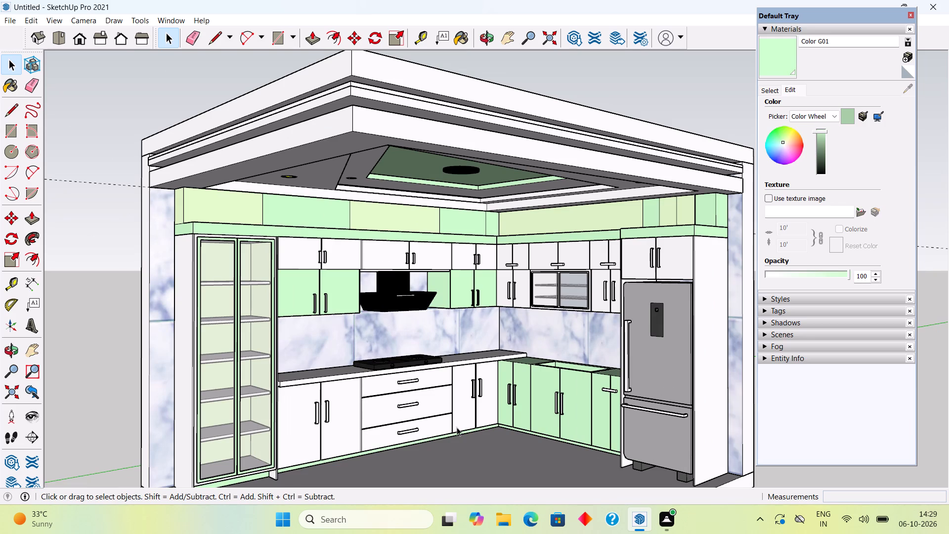
{"action": "middle_click_drag", "start_coordinate": [455, 408], "coordinate": [389, 396]}
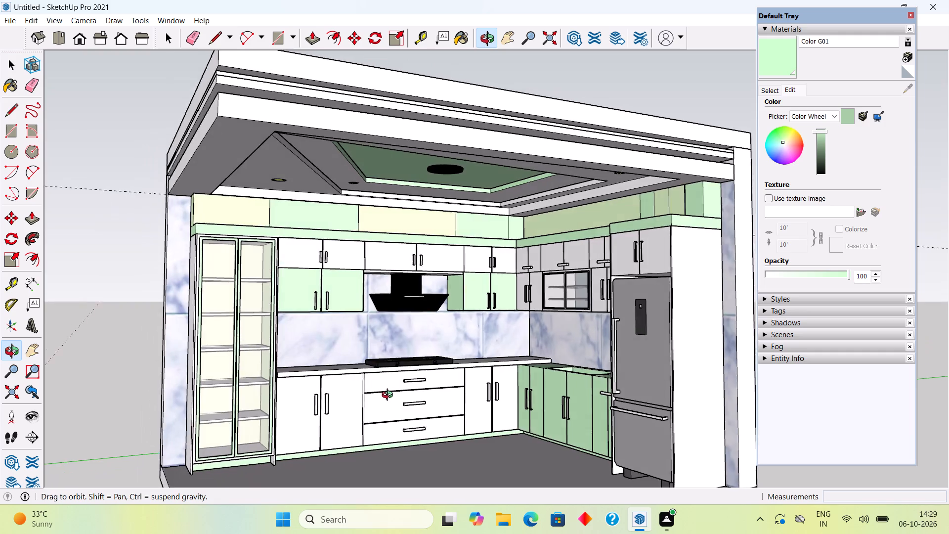
{"action": "middle_click_drag", "start_coordinate": [389, 396], "coordinate": [474, 389]}
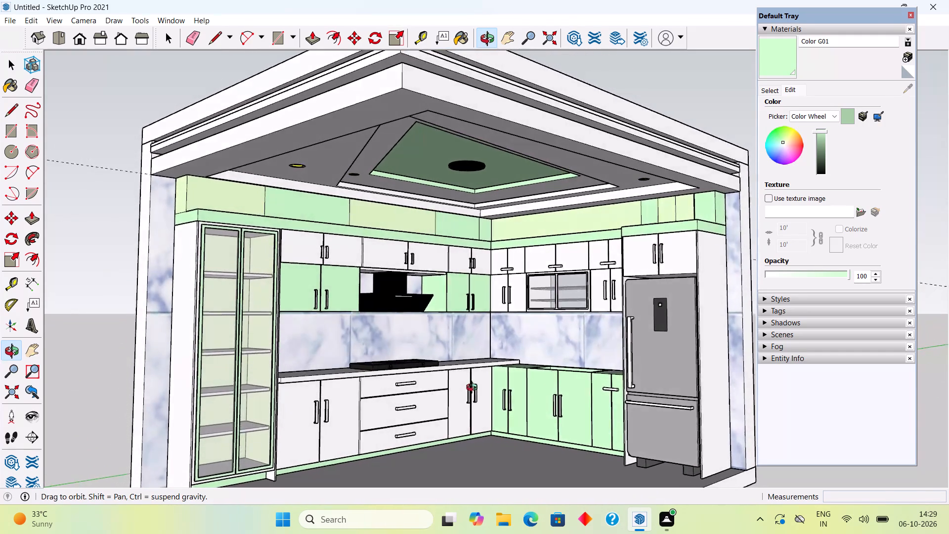
{"action": "middle_click_drag", "start_coordinate": [474, 389], "coordinate": [488, 382]}
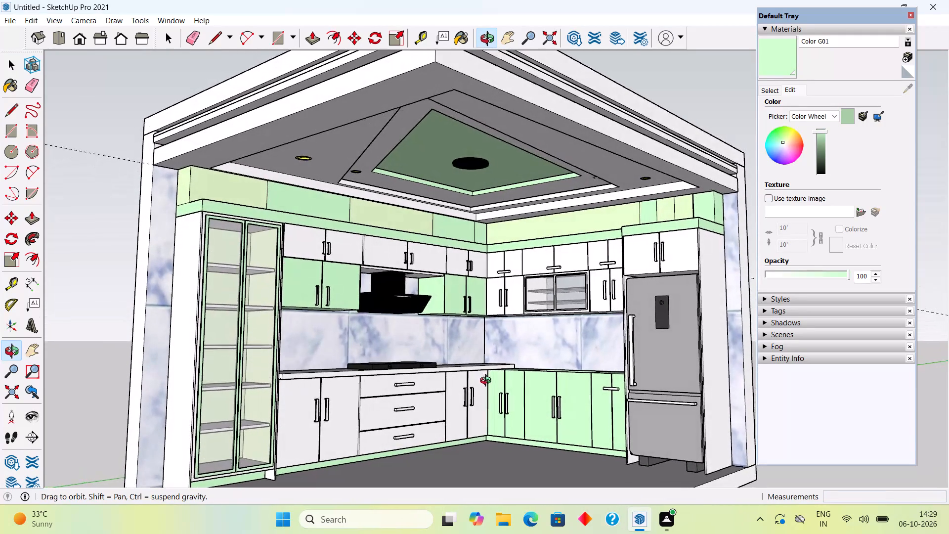
{"action": "middle_click_drag", "start_coordinate": [488, 382], "coordinate": [489, 383]}
{"action": "scroll", "coordinate": [446, 231], "scroll_direction": "up", "scroll_amount": 1}
{"action": "middle_click_drag", "start_coordinate": [446, 231], "coordinate": [458, 148]}
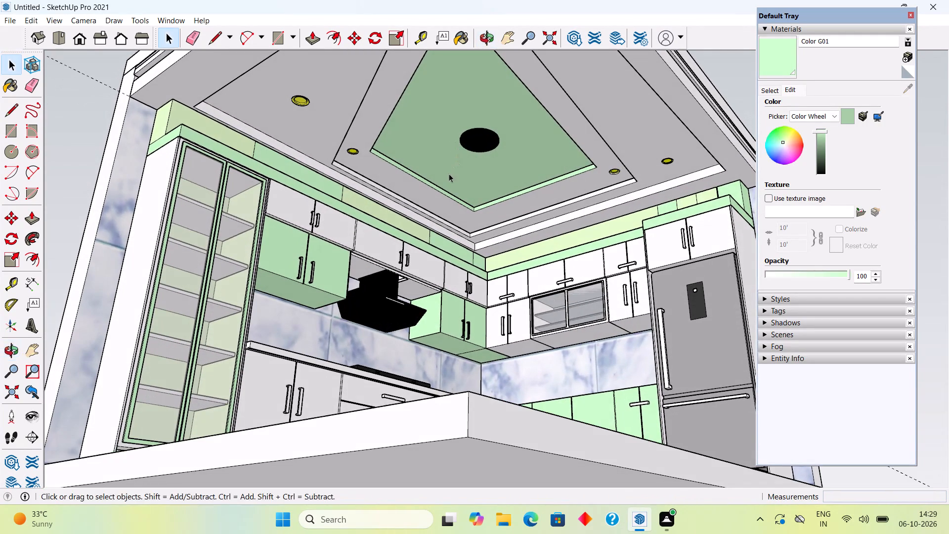
Examine the green cabinets, upper band, false ceiling and marble backsplash from inside and outside the kitchen.
{"action": "scroll", "coordinate": [449, 174], "scroll_direction": "up", "scroll_amount": 3}
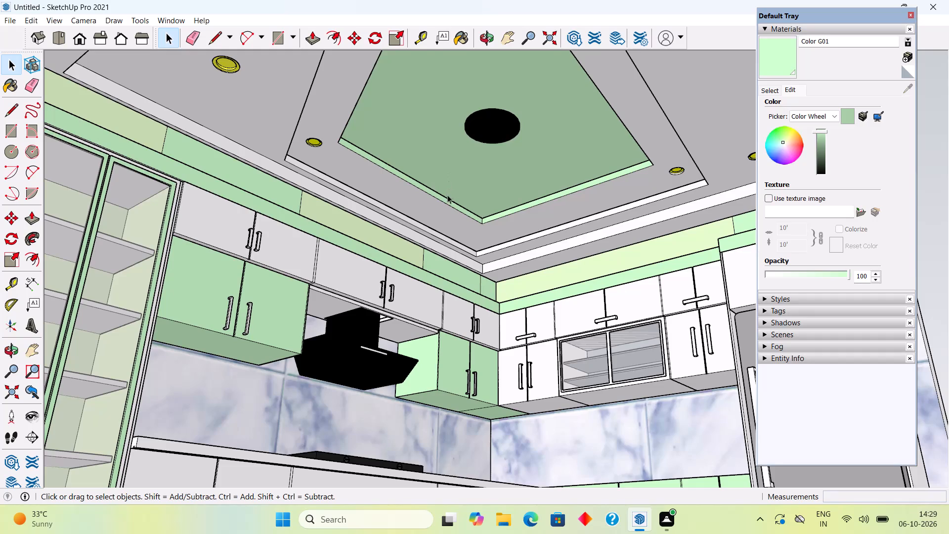
{"action": "middle_click_drag", "start_coordinate": [437, 224], "coordinate": [409, 294]}
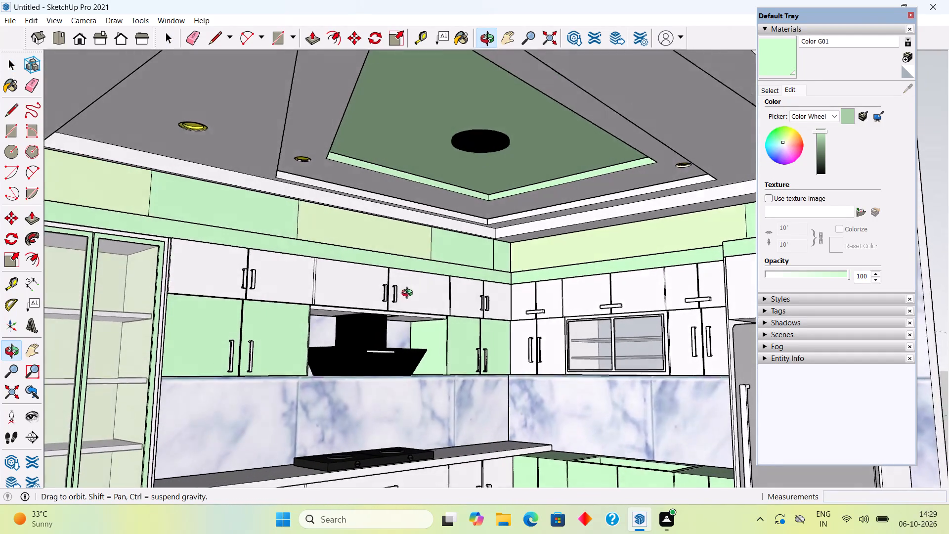
{"action": "middle_click_drag", "start_coordinate": [409, 294], "coordinate": [339, 286]}
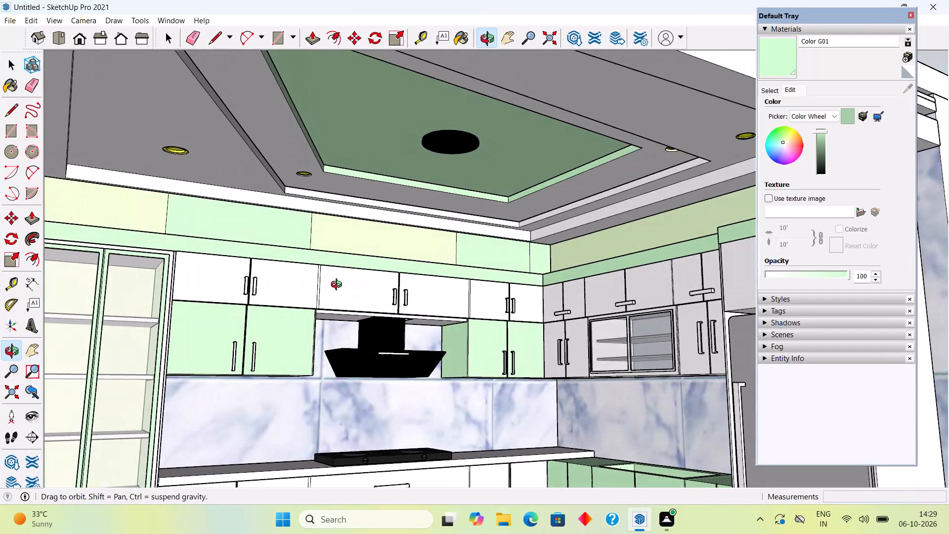
{"action": "middle_click_drag", "start_coordinate": [339, 286], "coordinate": [336, 283]}
{"action": "scroll", "coordinate": [337, 283], "scroll_direction": "down", "scroll_amount": 8}
{"action": "middle_click_drag", "start_coordinate": [377, 232], "coordinate": [541, 145]}
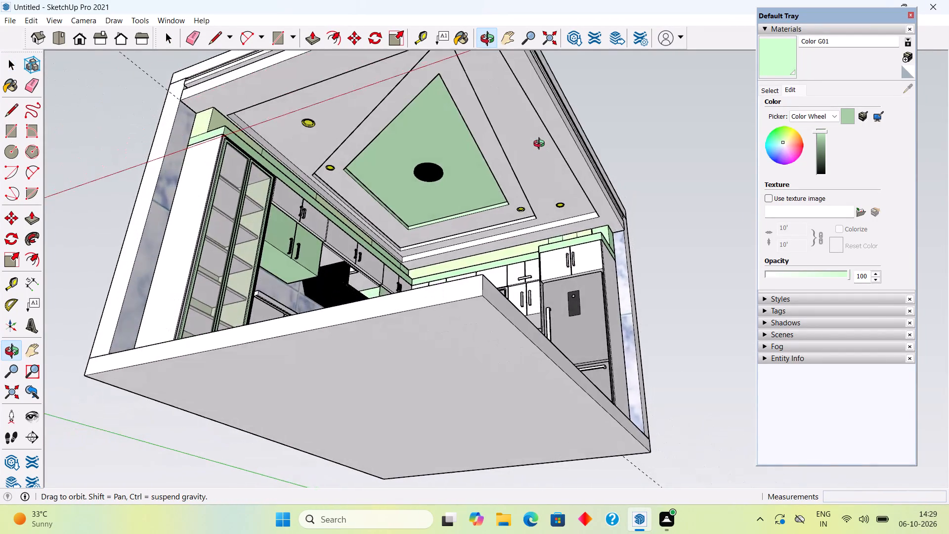
{"action": "middle_click_drag", "start_coordinate": [541, 145], "coordinate": [459, 244]}
{"action": "scroll", "coordinate": [442, 309], "scroll_direction": "down", "scroll_amount": 4}
{"action": "scroll", "coordinate": [469, 218], "scroll_direction": "up", "scroll_amount": 7}
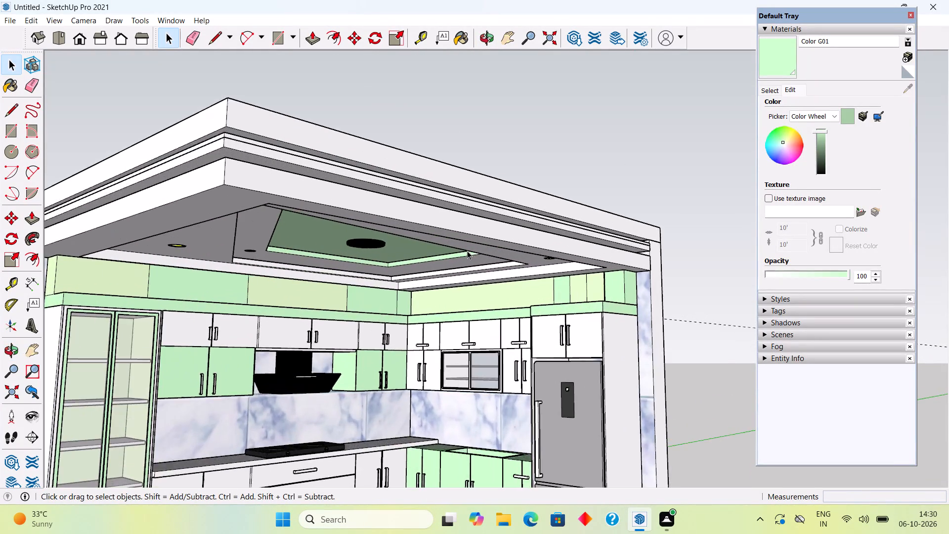
{"action": "middle_click_drag", "start_coordinate": [465, 246], "coordinate": [558, 261]}
{"action": "scroll", "coordinate": [558, 261], "scroll_direction": "down", "scroll_amount": 7}
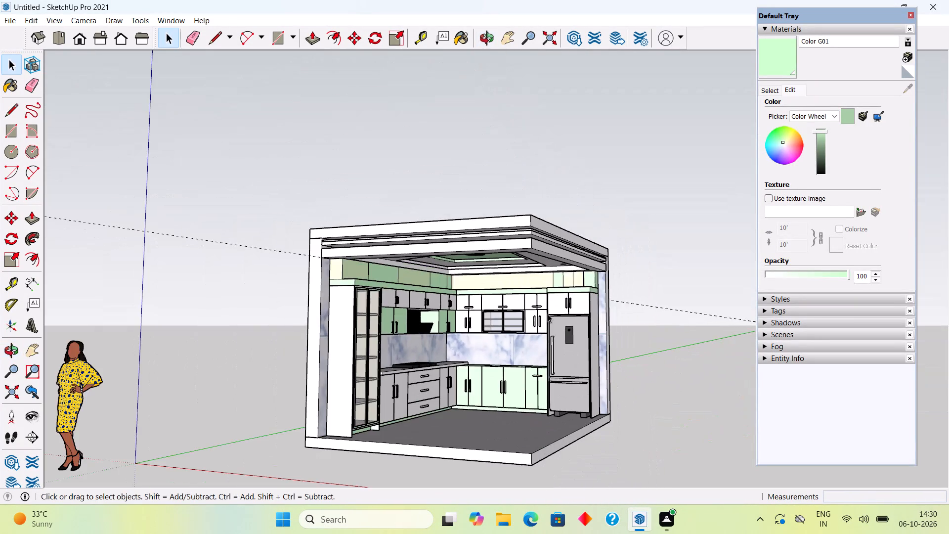
Draw a 2" by 1' 6" rectangle on the hob countertop's end face, where it meets the sink-side base cabinets.
{"action": "middle_click_drag", "start_coordinate": [542, 375], "coordinate": [580, 414]}
{"action": "scroll", "coordinate": [509, 330], "scroll_direction": "up", "scroll_amount": 11}
{"action": "middle_click_drag", "start_coordinate": [511, 396], "coordinate": [570, 452]}
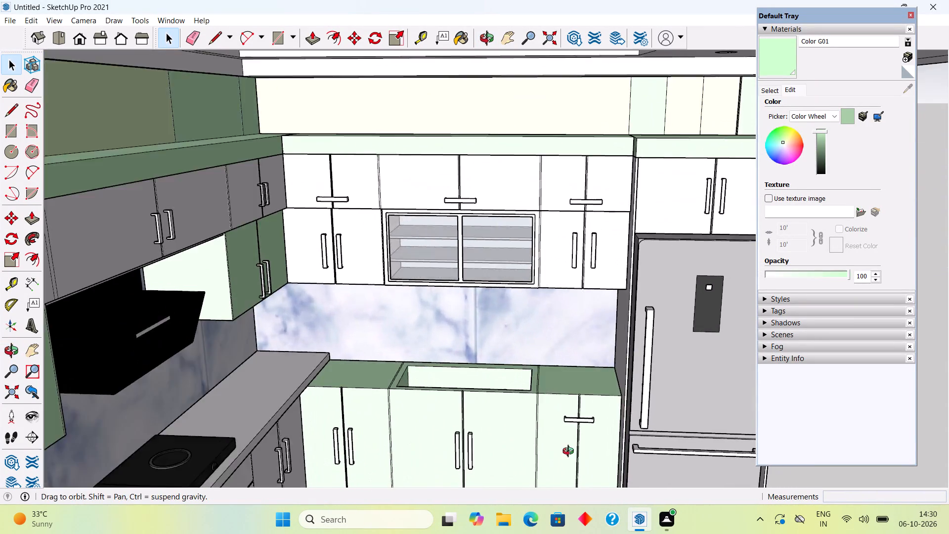
{"action": "middle_click_drag", "start_coordinate": [570, 452], "coordinate": [583, 455]}
{"action": "scroll", "coordinate": [493, 395], "scroll_direction": "up", "scroll_amount": 7}
{"action": "middle_click_drag", "start_coordinate": [355, 387], "coordinate": [184, 374]}
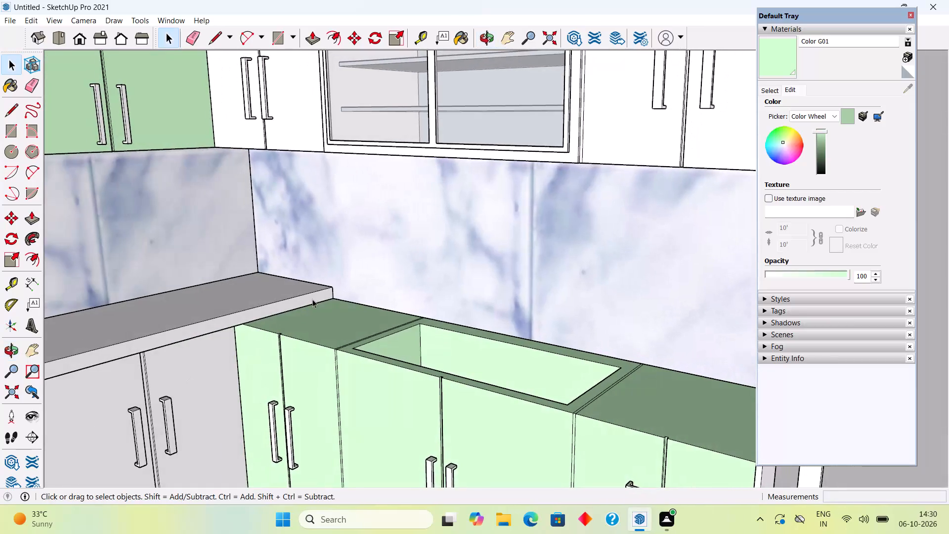
{"action": "scroll", "coordinate": [314, 298], "scroll_direction": "up", "scroll_amount": 4}
{"action": "middle_click_drag", "start_coordinate": [348, 277], "coordinate": [250, 313]}
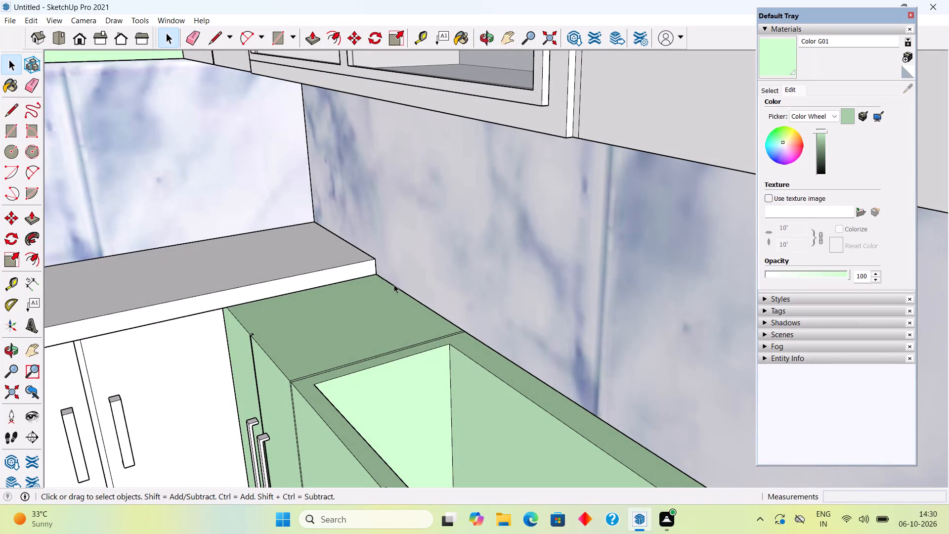
{"action": "key", "text": "r"}
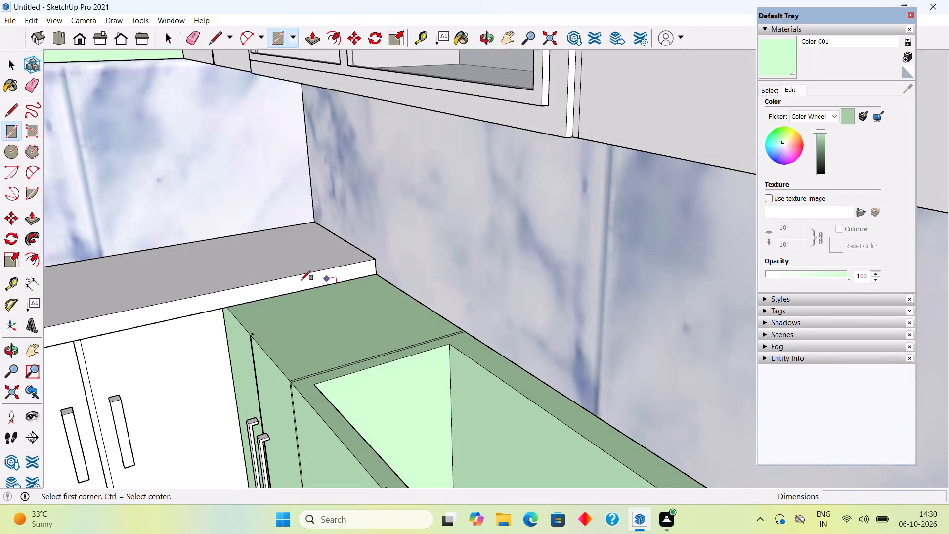
{"action": "left_click", "coordinate": [227, 306]}
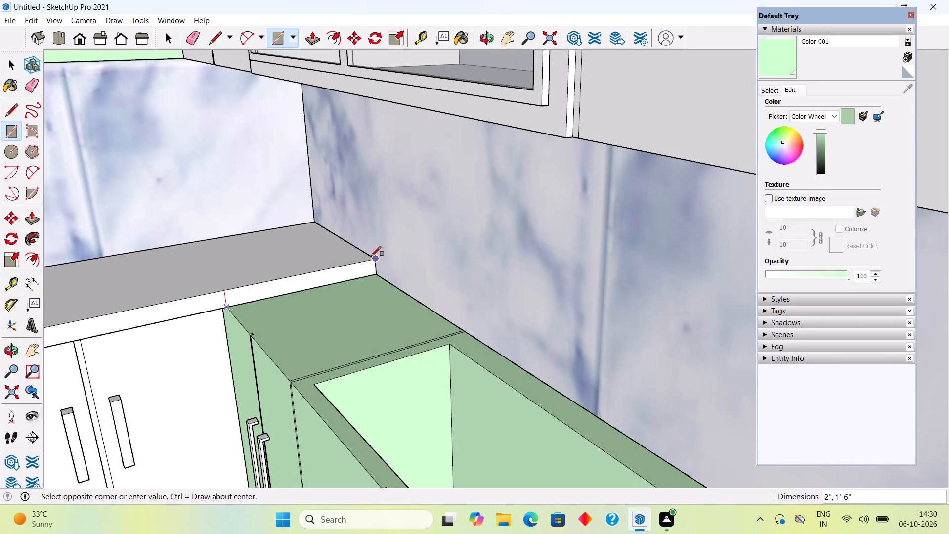
{"action": "left_click", "coordinate": [374, 258]}
{"action": "key", "text": "space"}
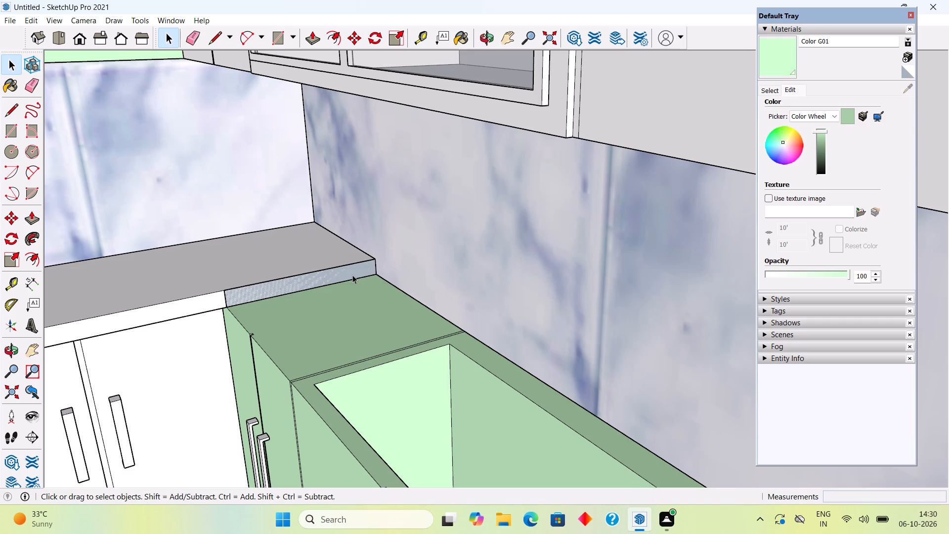
Push/Pull the rectangle 6' 4 15/16" over the sink-side base cabinets up to their fridge end, forming the countertop.
{"action": "key", "text": "p"}
{"action": "left_click", "coordinate": [348, 268]}
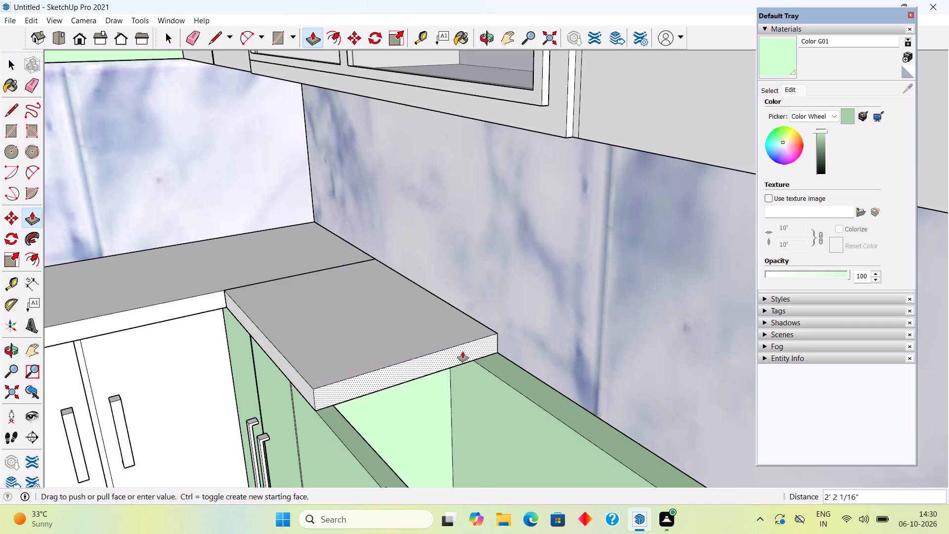
{"action": "scroll", "coordinate": [463, 352], "scroll_direction": "down", "scroll_amount": 11}
{"action": "middle_click_drag", "start_coordinate": [473, 348], "coordinate": [703, 319]}
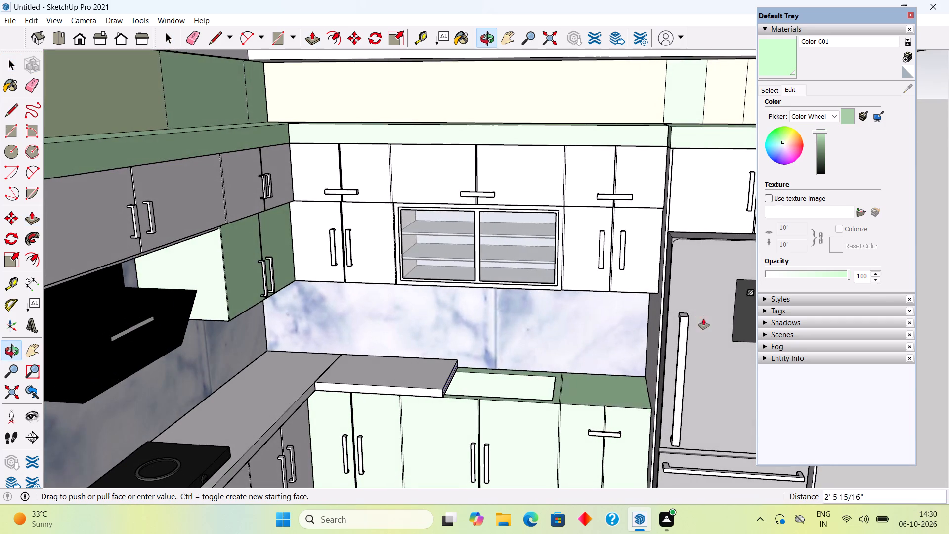
{"action": "left_click", "coordinate": [650, 397]}
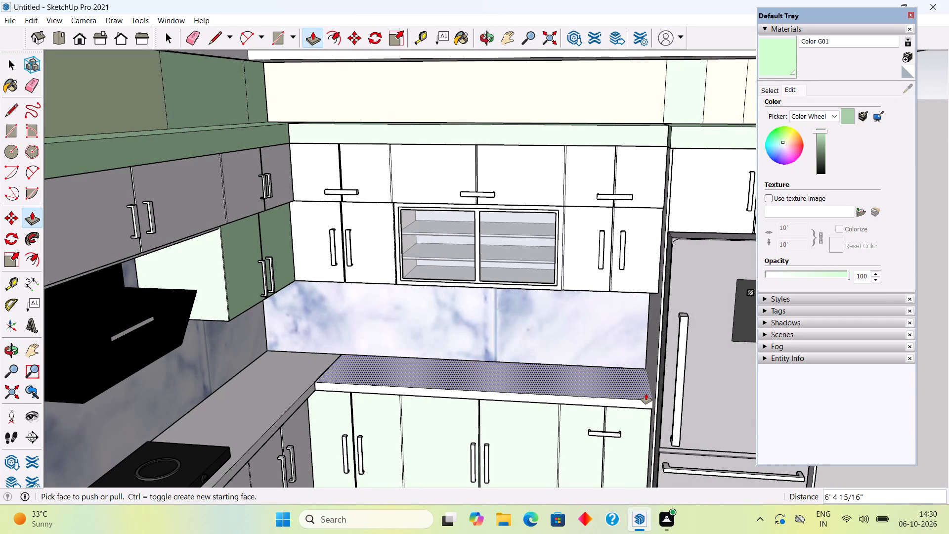
Select the whole sink-side countertop and make it a group.
{"action": "key", "text": "space"}
{"action": "triple_click", "coordinate": [550, 396]}
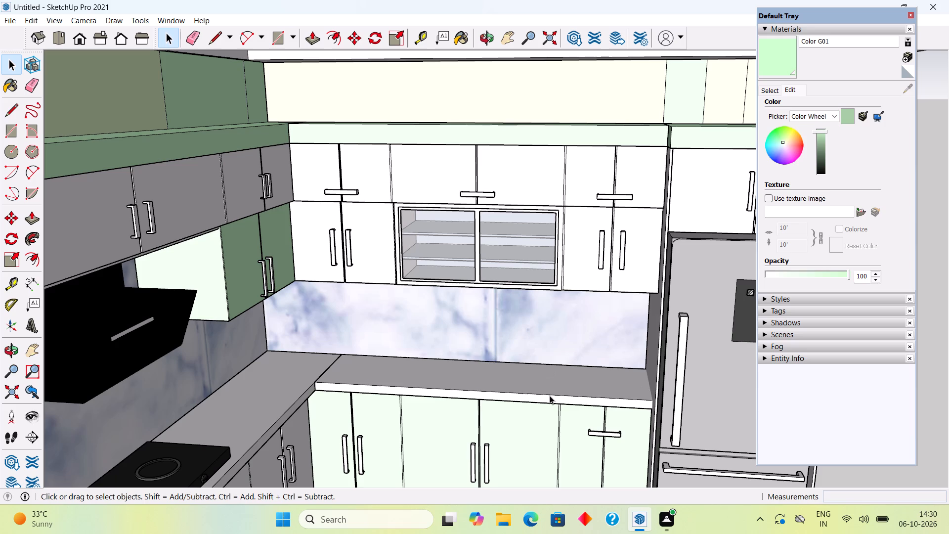
{"action": "right_click", "coordinate": [550, 396]}
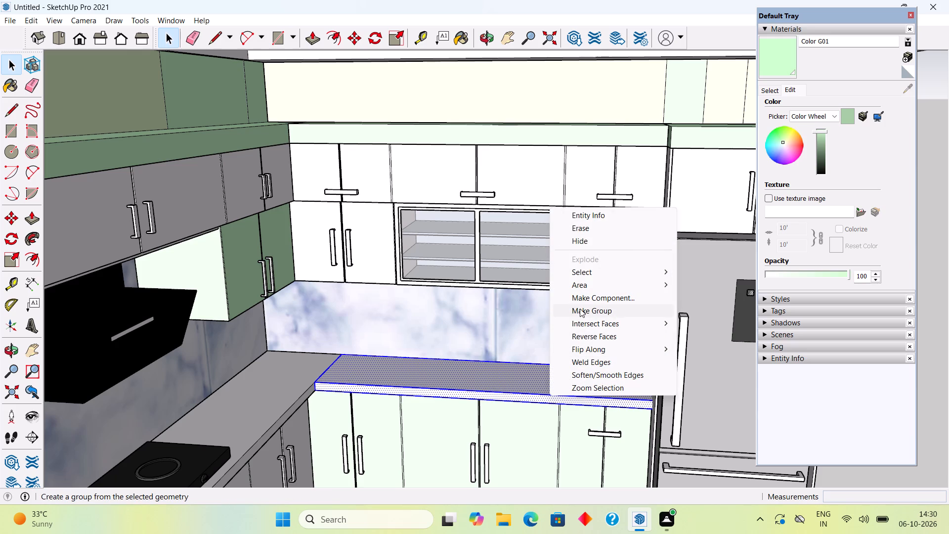
{"action": "left_click", "coordinate": [580, 309]}
Open the sink-side countertop group and place a guide across it about 1' 8 3/8" from its hob-side end.
{"action": "middle_click_drag", "start_coordinate": [557, 362], "coordinate": [569, 368]}
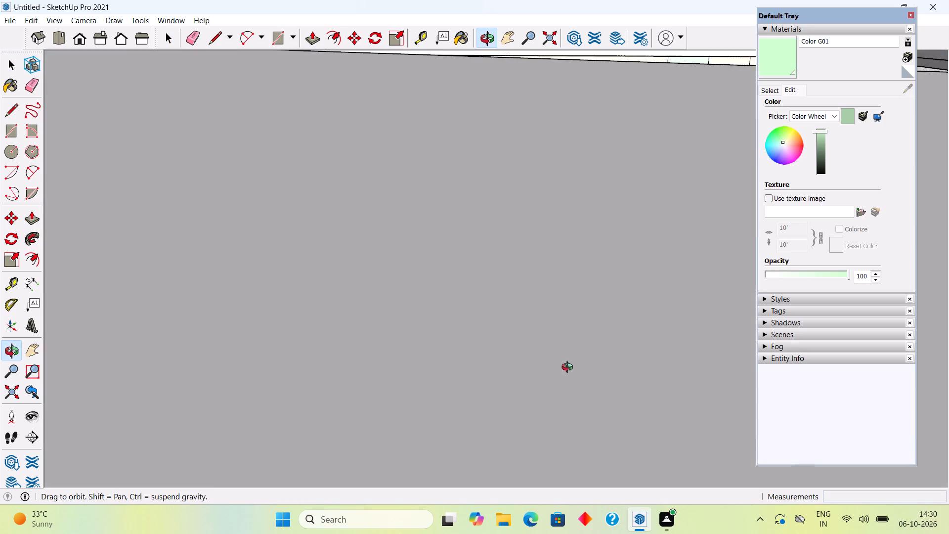
{"action": "middle_click_drag", "start_coordinate": [569, 368], "coordinate": [569, 313]}
{"action": "scroll", "coordinate": [521, 374], "scroll_direction": "up", "scroll_amount": 6}
{"action": "middle_click_drag", "start_coordinate": [522, 423], "coordinate": [516, 482]}
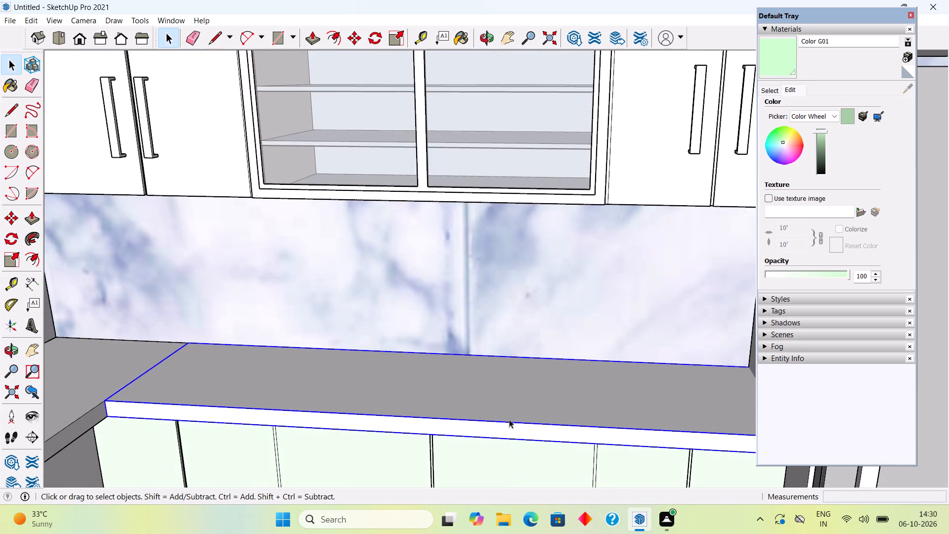
{"action": "scroll", "coordinate": [509, 416], "scroll_direction": "up", "scroll_amount": 5}
{"action": "triple_click", "coordinate": [512, 416]}
{"action": "middle_click_drag", "start_coordinate": [504, 388], "coordinate": [503, 405]}
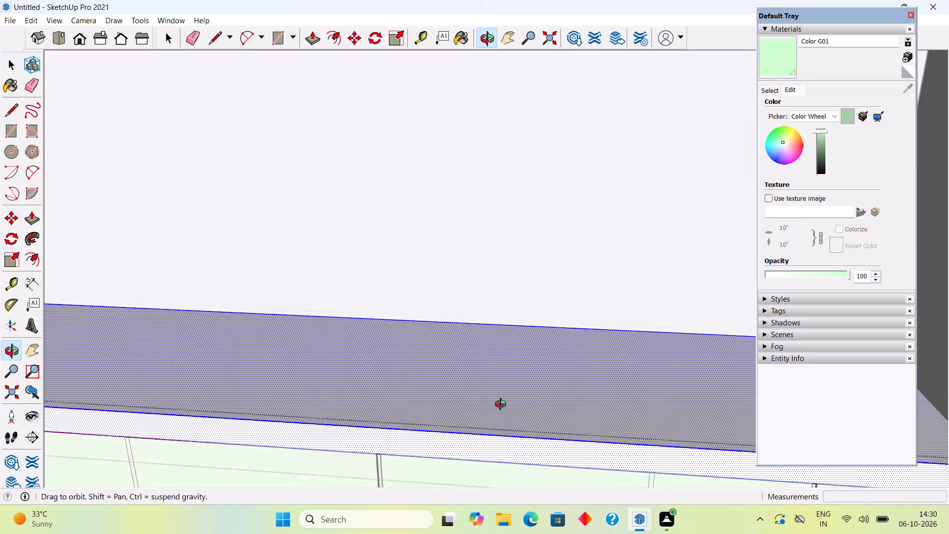
{"action": "middle_click_drag", "start_coordinate": [503, 405], "coordinate": [505, 361]}
{"action": "scroll", "coordinate": [505, 361], "scroll_direction": "down", "scroll_amount": 7}
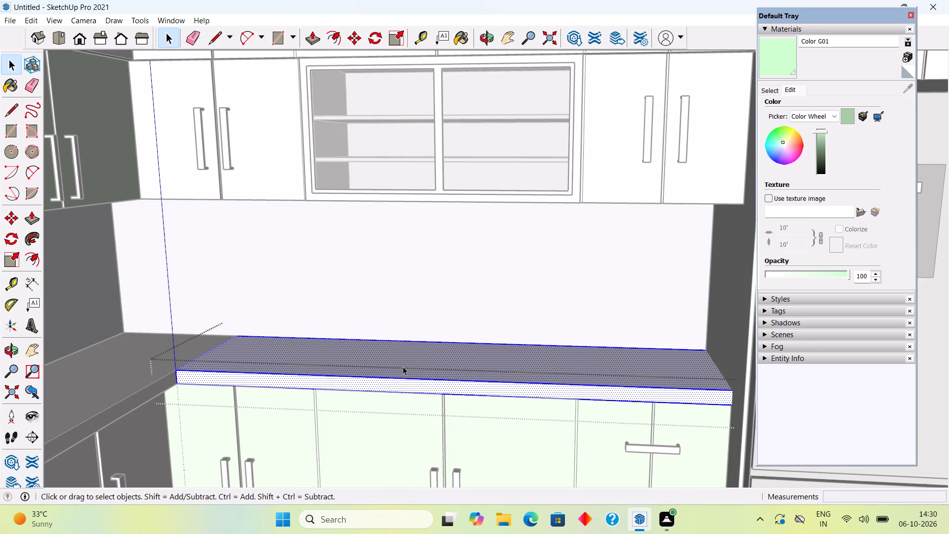
{"action": "key", "text": "t"}
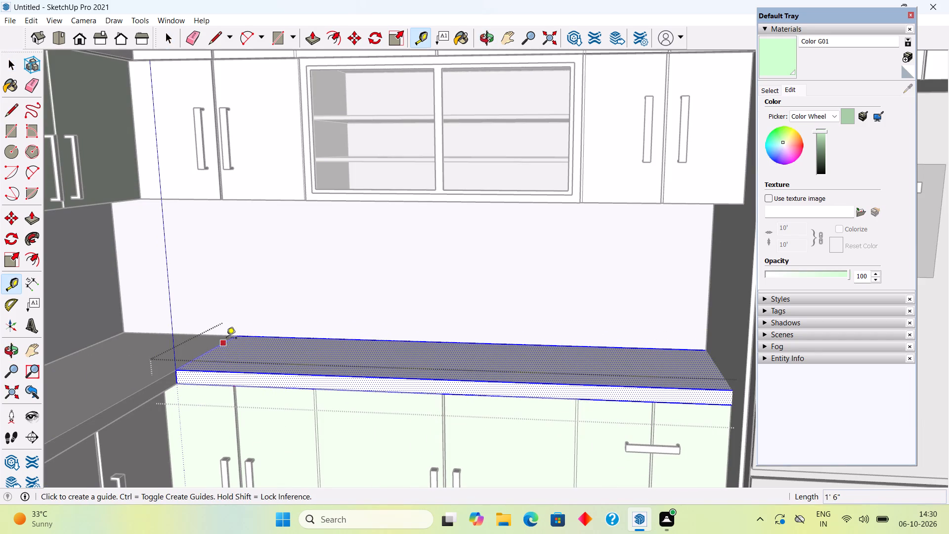
{"action": "left_click", "coordinate": [221, 341]}
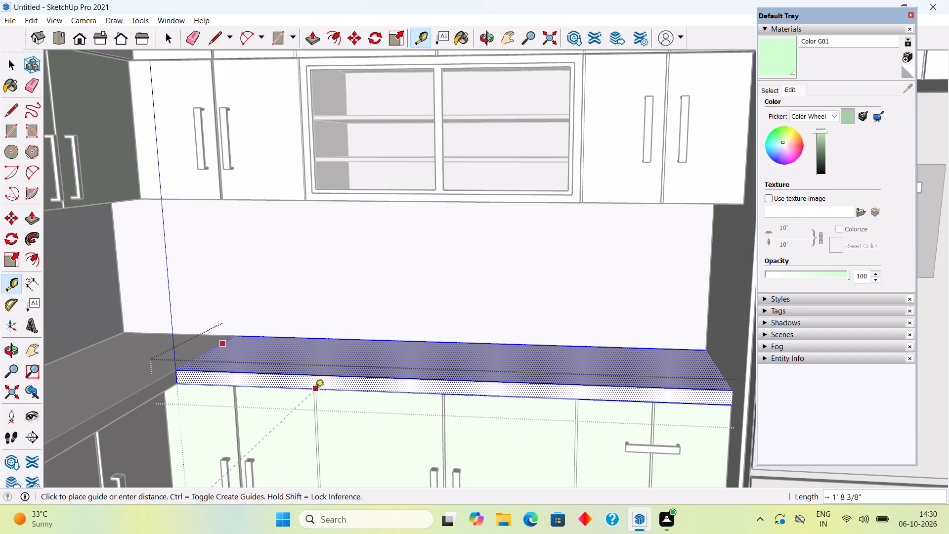
{"action": "left_click", "coordinate": [315, 377]}
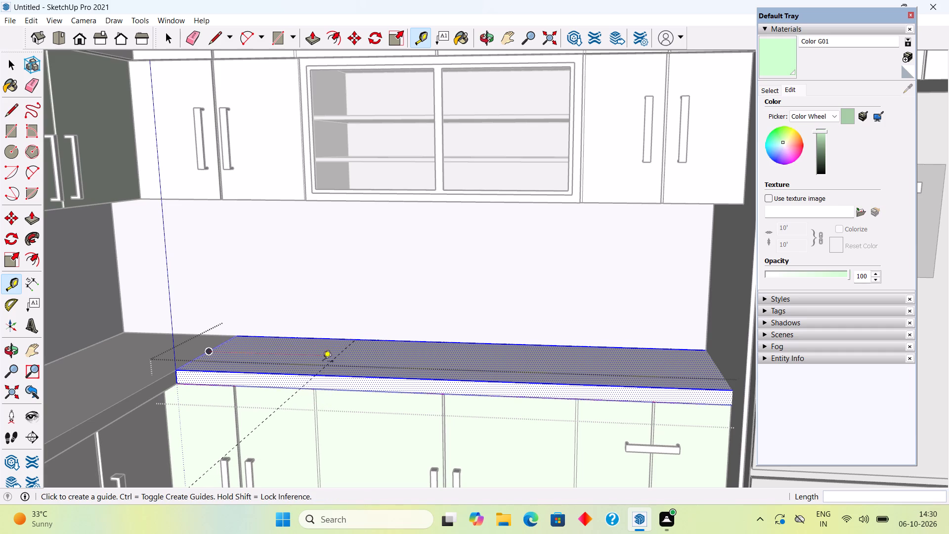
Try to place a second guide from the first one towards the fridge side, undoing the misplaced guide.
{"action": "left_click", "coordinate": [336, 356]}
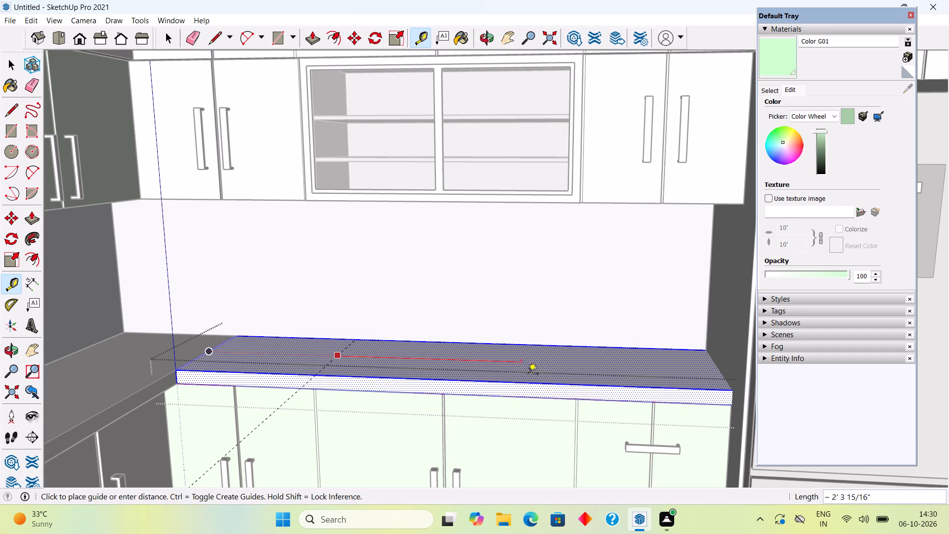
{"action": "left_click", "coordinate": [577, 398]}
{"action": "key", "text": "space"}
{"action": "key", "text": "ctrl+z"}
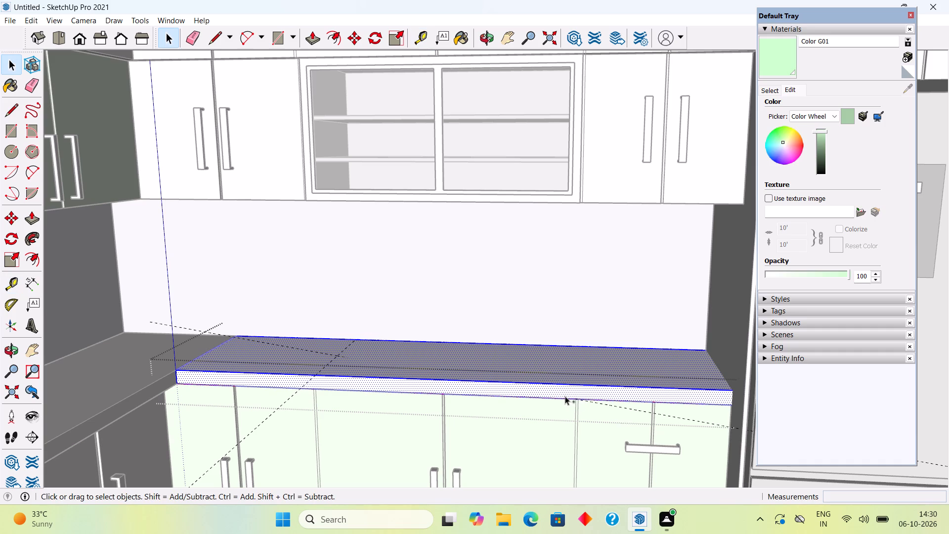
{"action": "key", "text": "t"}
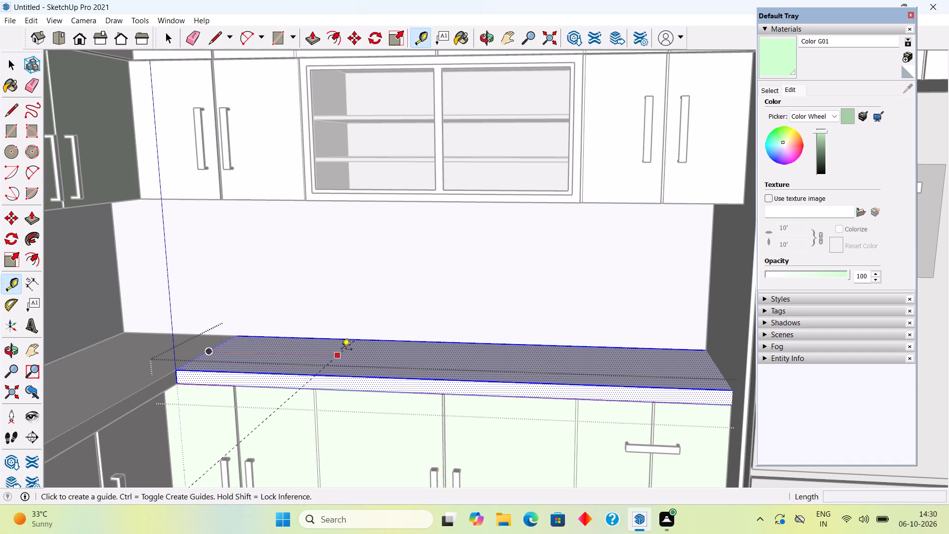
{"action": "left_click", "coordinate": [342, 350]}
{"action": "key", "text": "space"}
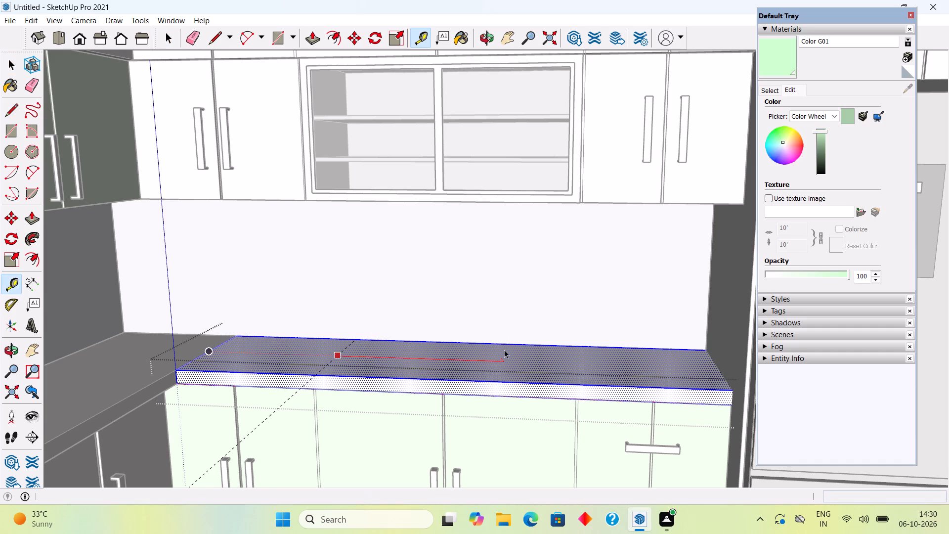
Place a second guide across the countertop 3' from the first guide, towards the fridge.
{"action": "middle_click_drag", "start_coordinate": [479, 336], "coordinate": [477, 420]}
{"action": "scroll", "coordinate": [462, 351], "scroll_direction": "up", "scroll_amount": 3}
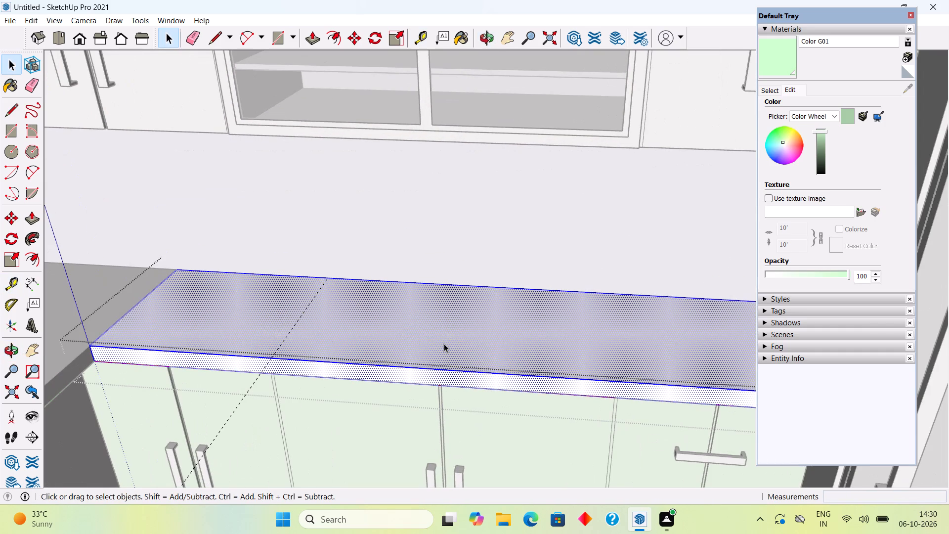
{"action": "key", "text": "t"}
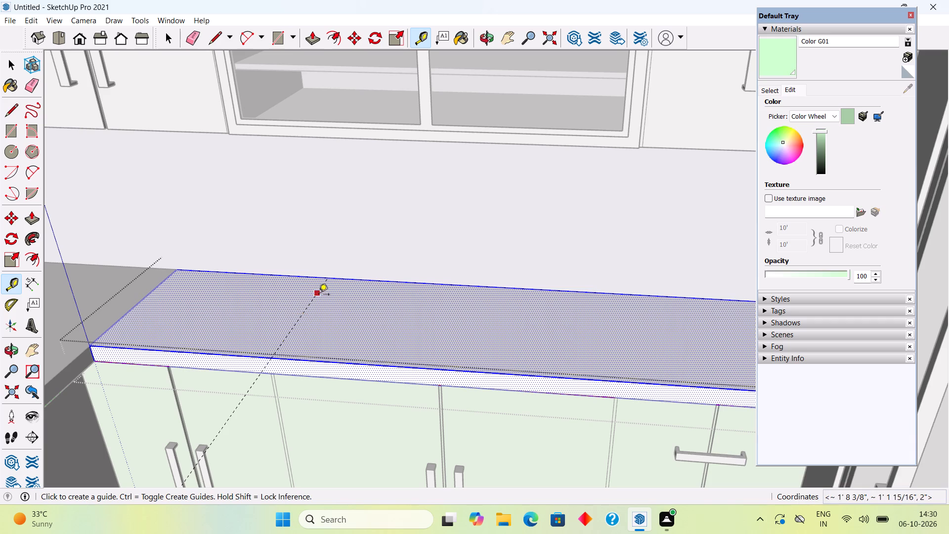
{"action": "left_click", "coordinate": [316, 296]}
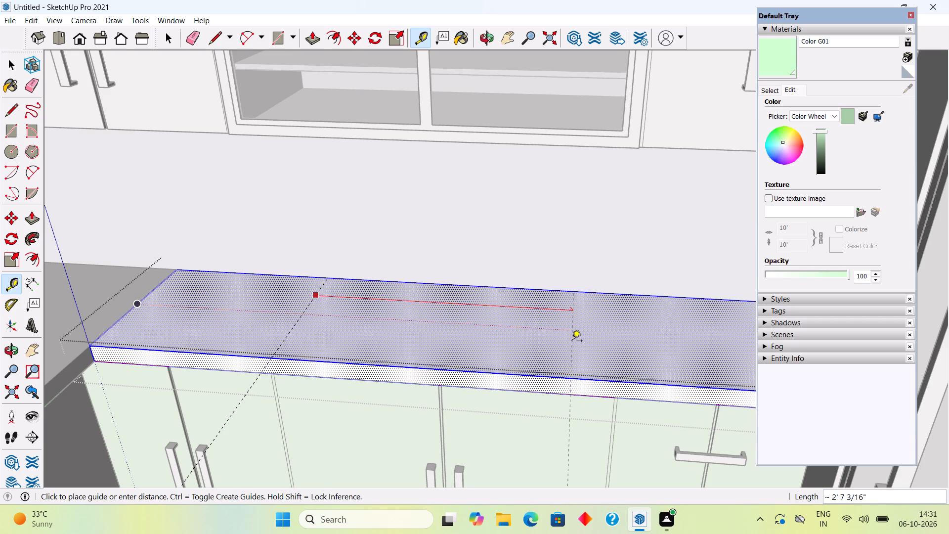
{"action": "type", "text": "3'"}
{"action": "key", "text": "Return"}
{"action": "key", "text": "space"}
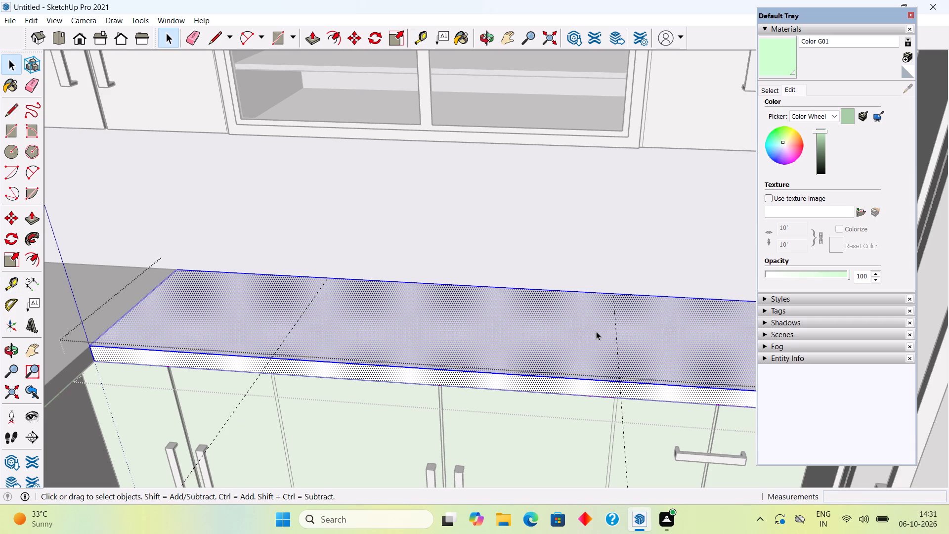
Draw a line across the sink-side countertop along the fridge-side guide, up to its wall edge.
{"action": "key", "text": "l"}
{"action": "left_click", "coordinate": [621, 377]}
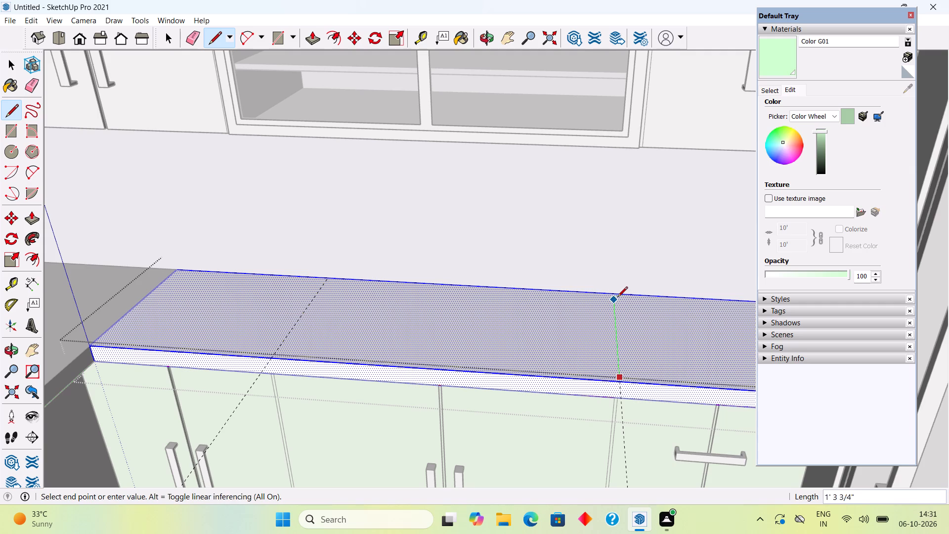
{"action": "left_click", "coordinate": [617, 293]}
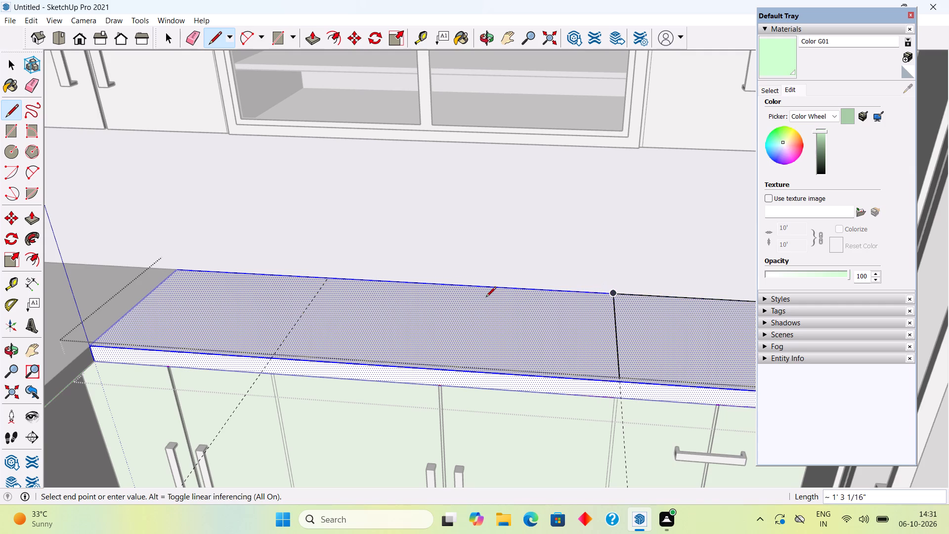
{"action": "key", "text": "space"}
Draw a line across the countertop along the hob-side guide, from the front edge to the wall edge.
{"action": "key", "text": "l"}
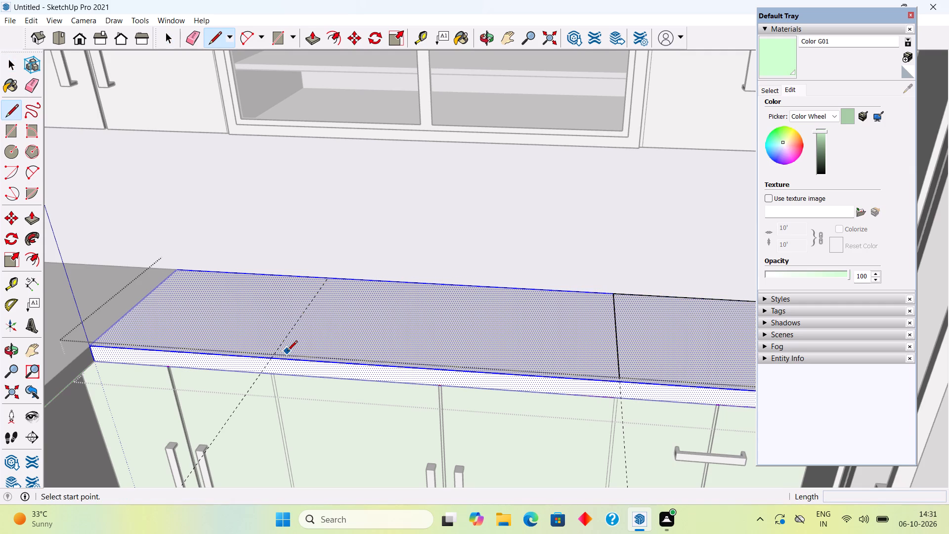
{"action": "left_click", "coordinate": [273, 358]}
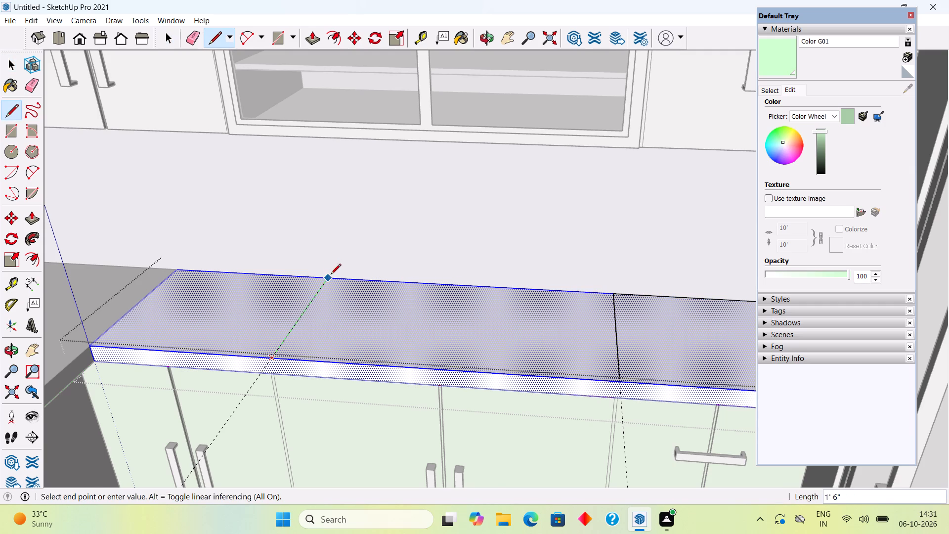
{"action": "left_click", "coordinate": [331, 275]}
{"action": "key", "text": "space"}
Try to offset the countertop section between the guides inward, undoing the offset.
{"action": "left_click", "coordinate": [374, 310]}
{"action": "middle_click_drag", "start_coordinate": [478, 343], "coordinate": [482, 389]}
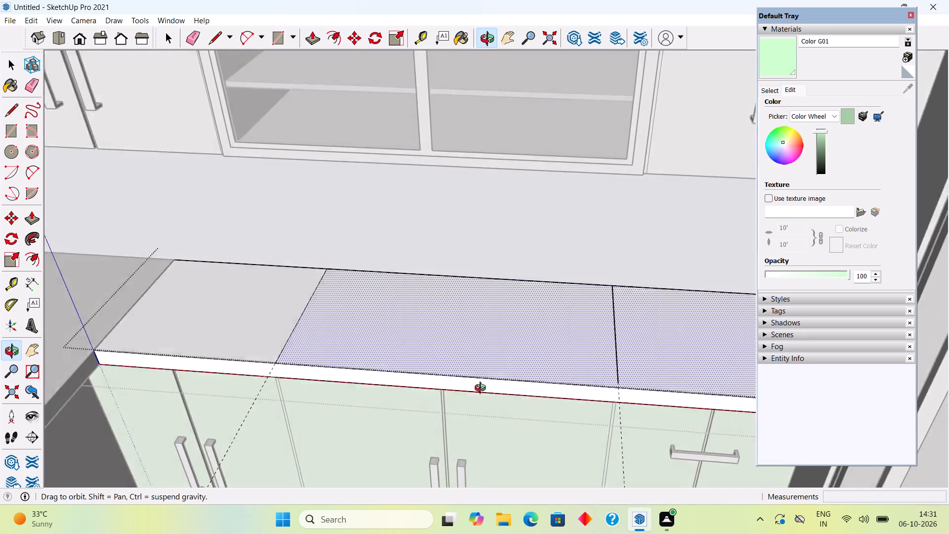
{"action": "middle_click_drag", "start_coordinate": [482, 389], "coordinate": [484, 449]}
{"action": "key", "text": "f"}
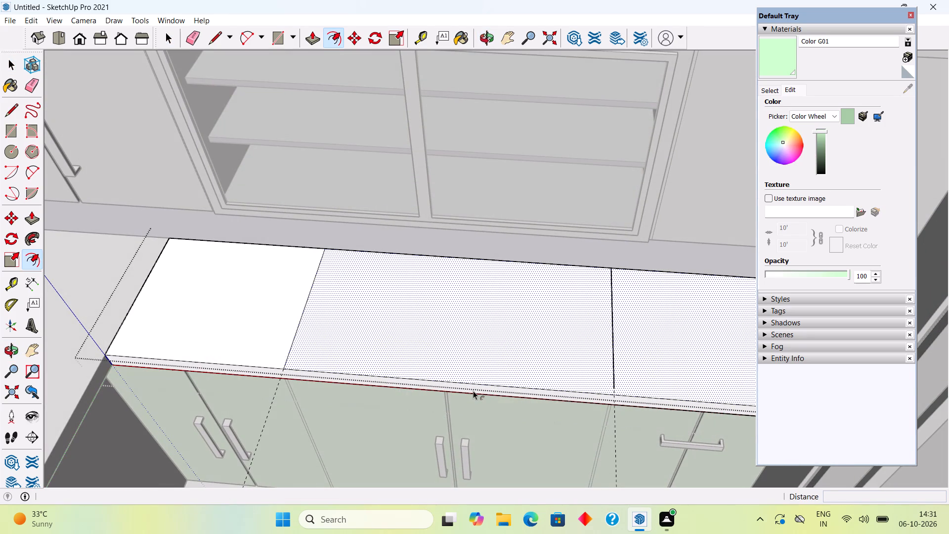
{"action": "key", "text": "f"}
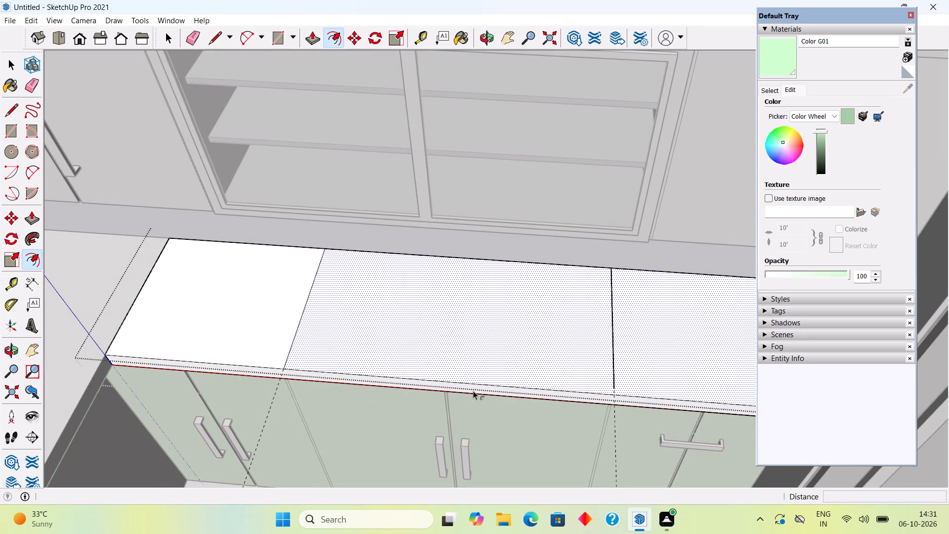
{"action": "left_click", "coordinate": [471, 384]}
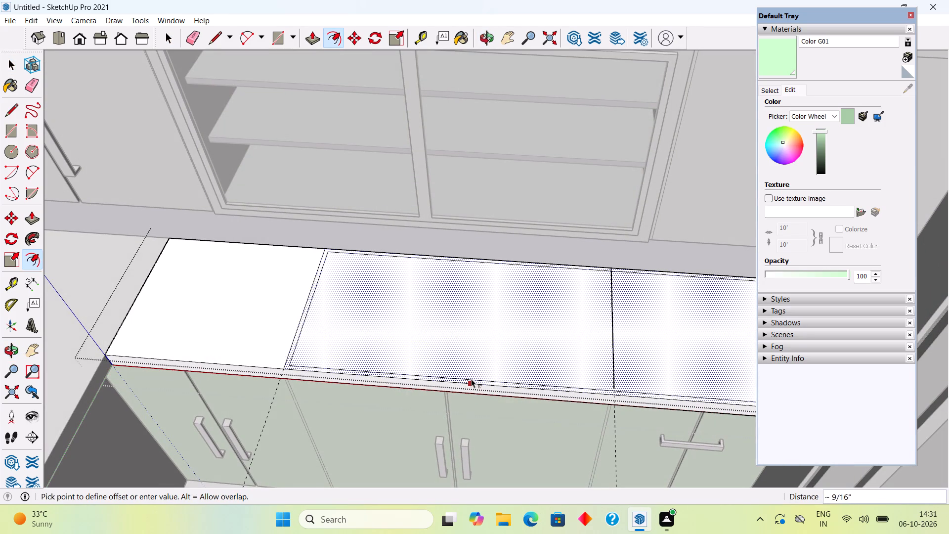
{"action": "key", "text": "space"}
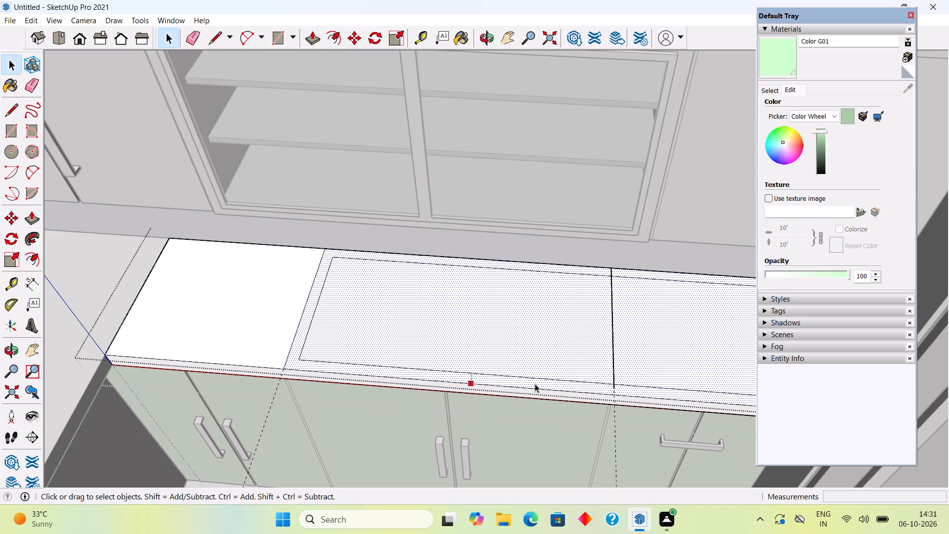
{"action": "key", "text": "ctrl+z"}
Extend the fridge-side dividing line to the countertop's front edge so it splits the top face.
{"action": "scroll", "coordinate": [580, 358], "scroll_direction": "up", "scroll_amount": 4}
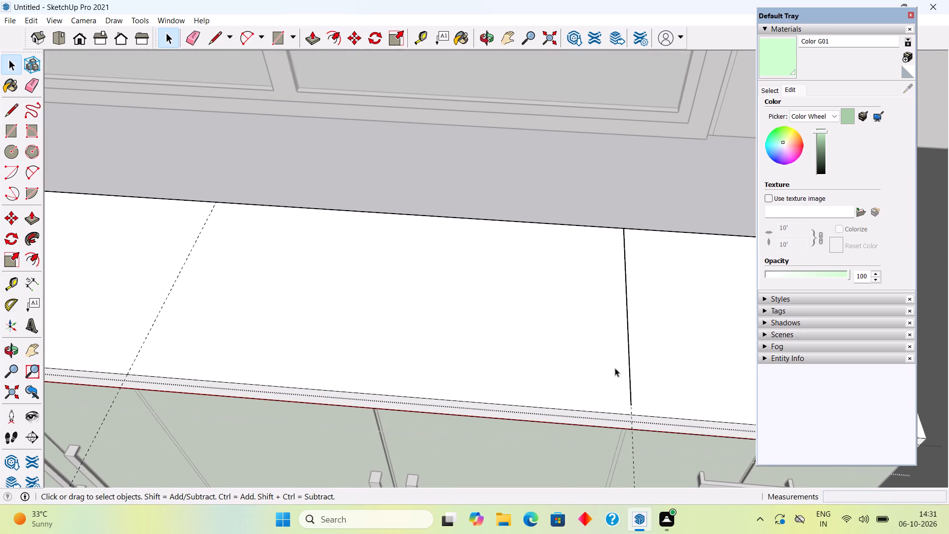
{"action": "key", "text": "l"}
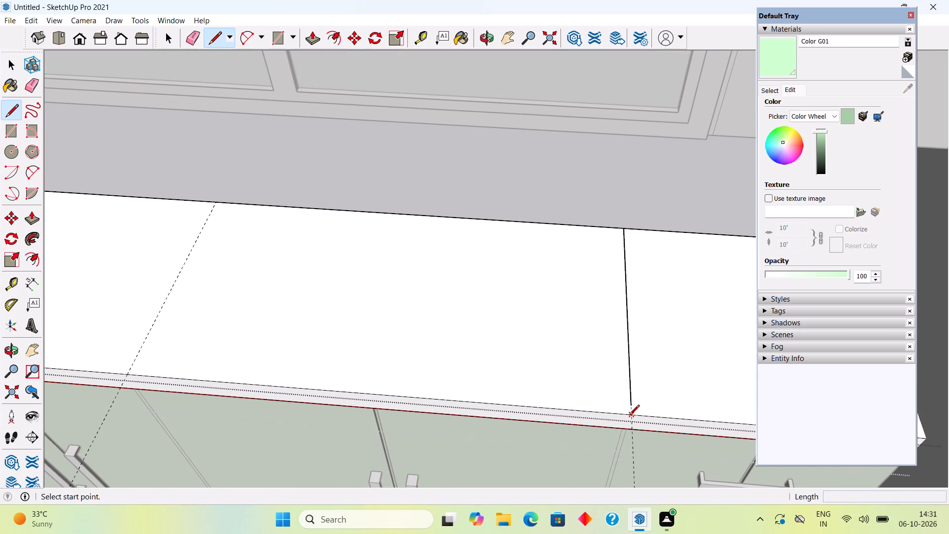
{"action": "left_click", "coordinate": [629, 416]}
{"action": "left_click", "coordinate": [630, 408]}
{"action": "key", "text": "space"}
{"action": "left_click", "coordinate": [551, 386]}
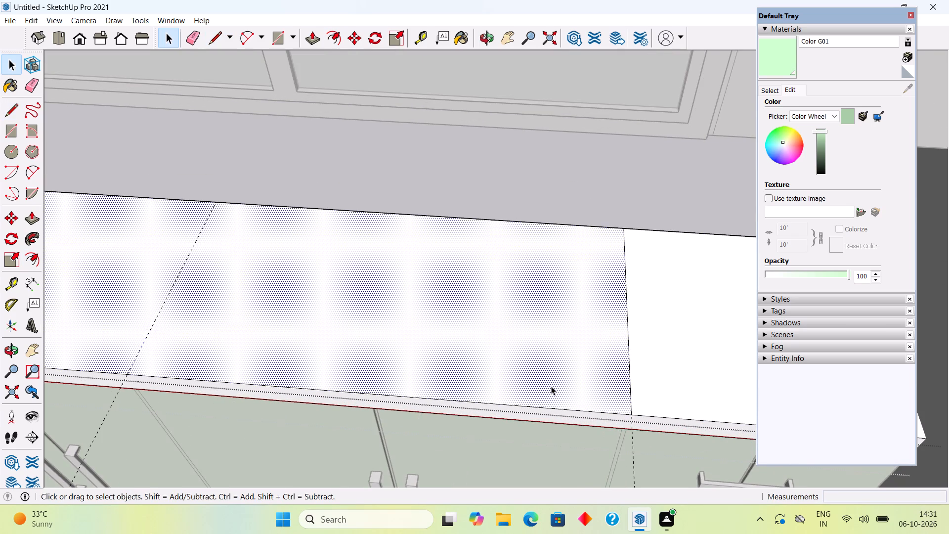
Draw a dividing line across the countertop along the hob-side guide, from the front edge to the wall edge.
{"action": "scroll", "coordinate": [551, 386], "scroll_direction": "down", "scroll_amount": 3}
{"action": "key", "text": "l"}
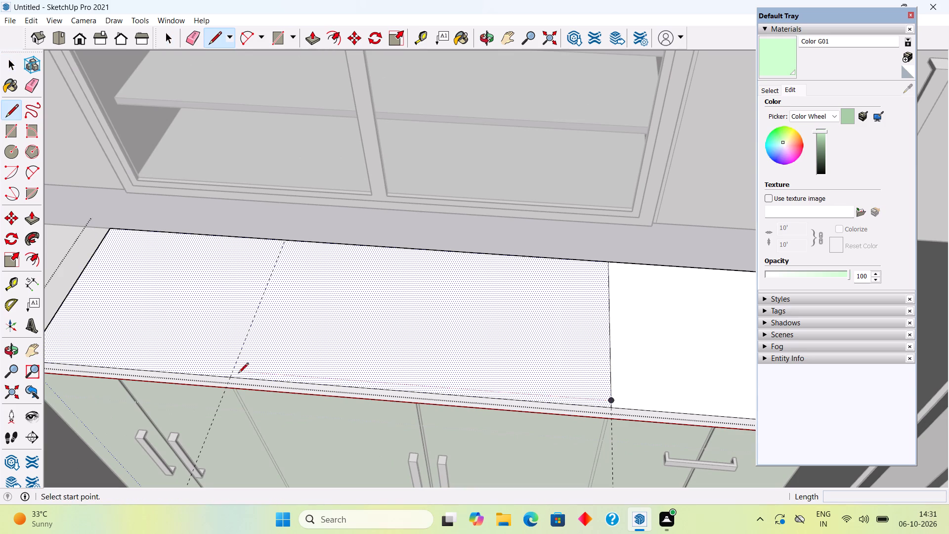
{"action": "left_click", "coordinate": [231, 376]}
{"action": "left_click", "coordinate": [286, 240]}
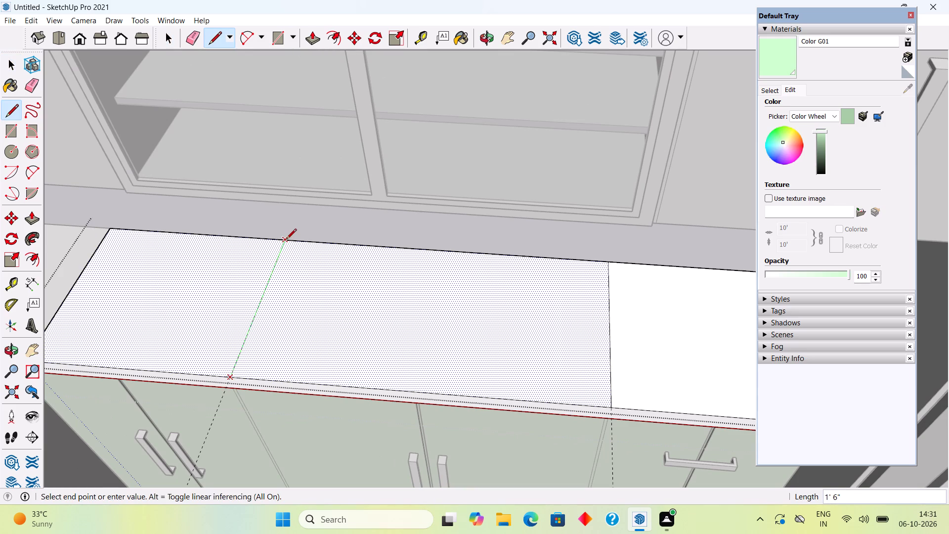
{"action": "key", "text": "space"}
Offset the countertop section between the two dividing lines inward by about 2 5/16" to outline the sink opening.
{"action": "left_click", "coordinate": [420, 329]}
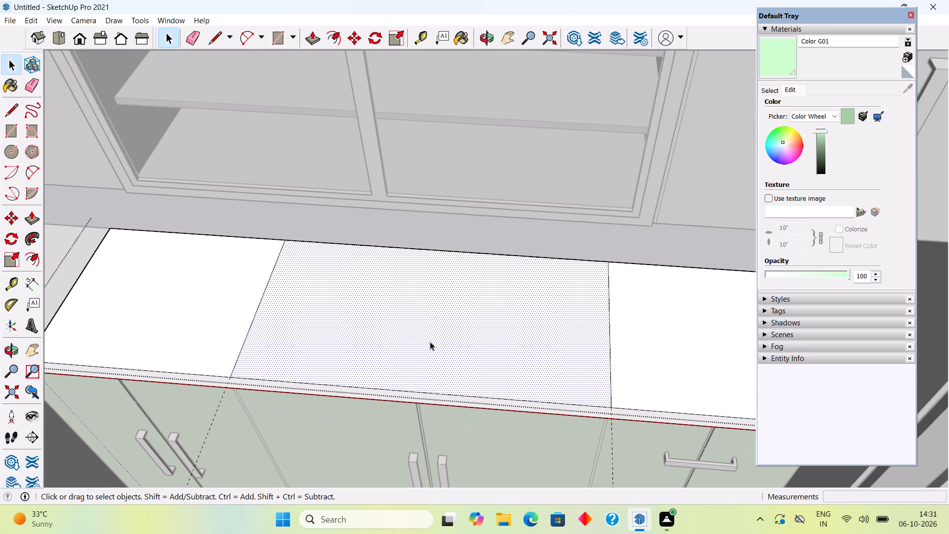
{"action": "key", "text": "f"}
{"action": "left_click", "coordinate": [431, 370]}
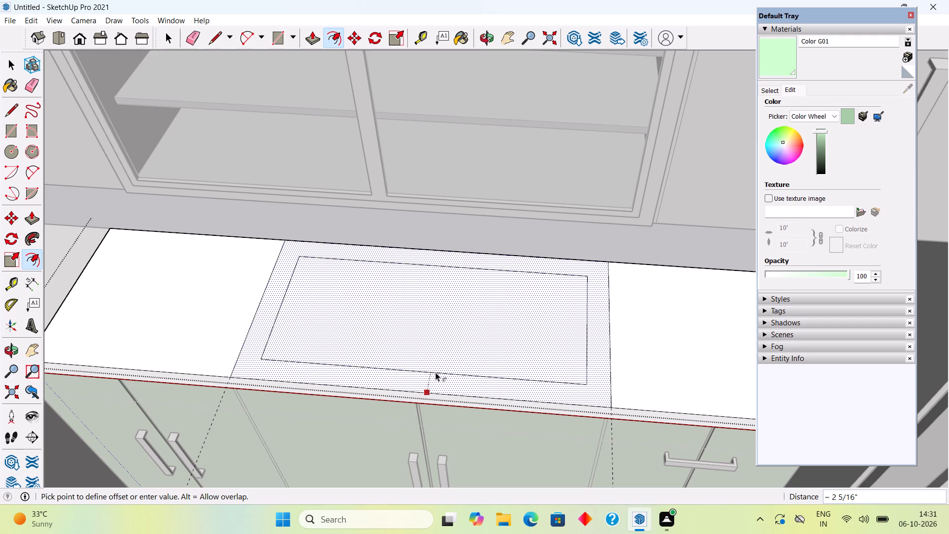
{"action": "left_click", "coordinate": [435, 372]}
{"action": "left_click", "coordinate": [435, 372]}
{"action": "key", "text": "space"}
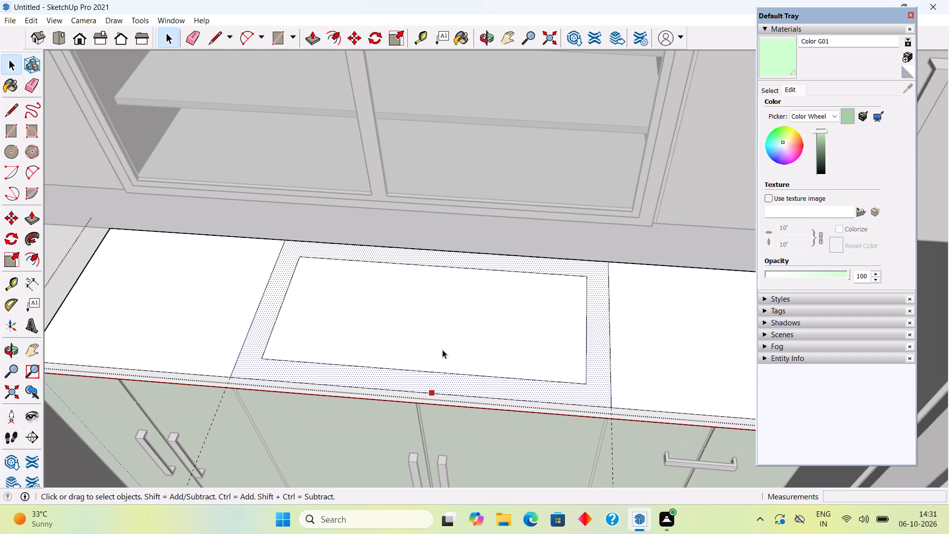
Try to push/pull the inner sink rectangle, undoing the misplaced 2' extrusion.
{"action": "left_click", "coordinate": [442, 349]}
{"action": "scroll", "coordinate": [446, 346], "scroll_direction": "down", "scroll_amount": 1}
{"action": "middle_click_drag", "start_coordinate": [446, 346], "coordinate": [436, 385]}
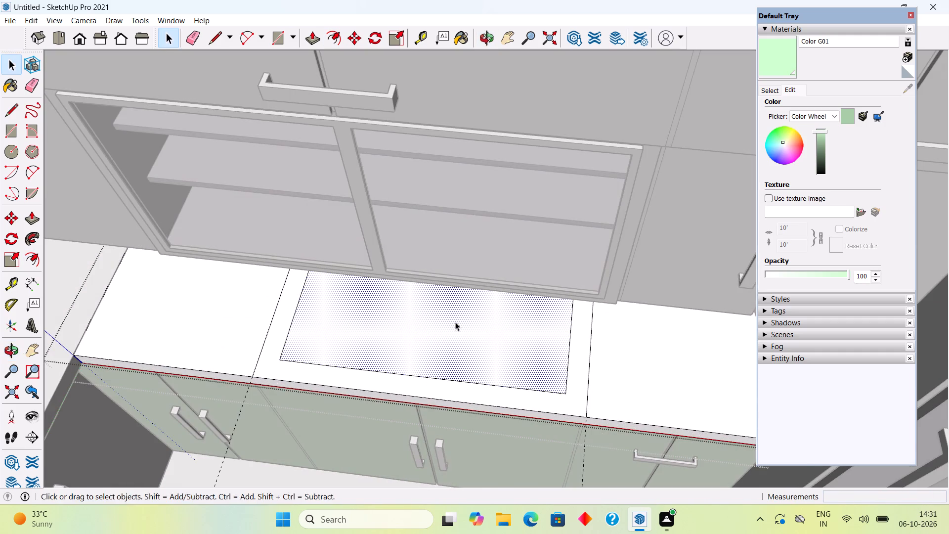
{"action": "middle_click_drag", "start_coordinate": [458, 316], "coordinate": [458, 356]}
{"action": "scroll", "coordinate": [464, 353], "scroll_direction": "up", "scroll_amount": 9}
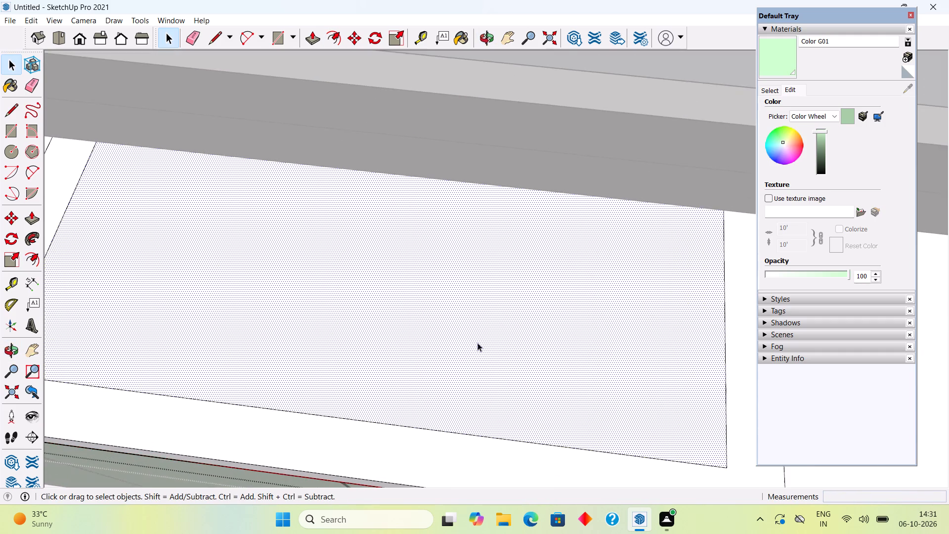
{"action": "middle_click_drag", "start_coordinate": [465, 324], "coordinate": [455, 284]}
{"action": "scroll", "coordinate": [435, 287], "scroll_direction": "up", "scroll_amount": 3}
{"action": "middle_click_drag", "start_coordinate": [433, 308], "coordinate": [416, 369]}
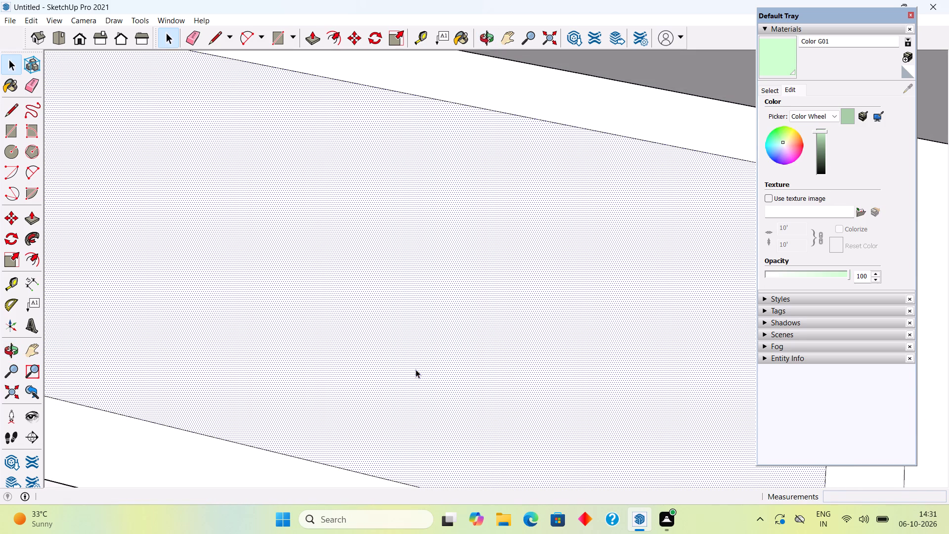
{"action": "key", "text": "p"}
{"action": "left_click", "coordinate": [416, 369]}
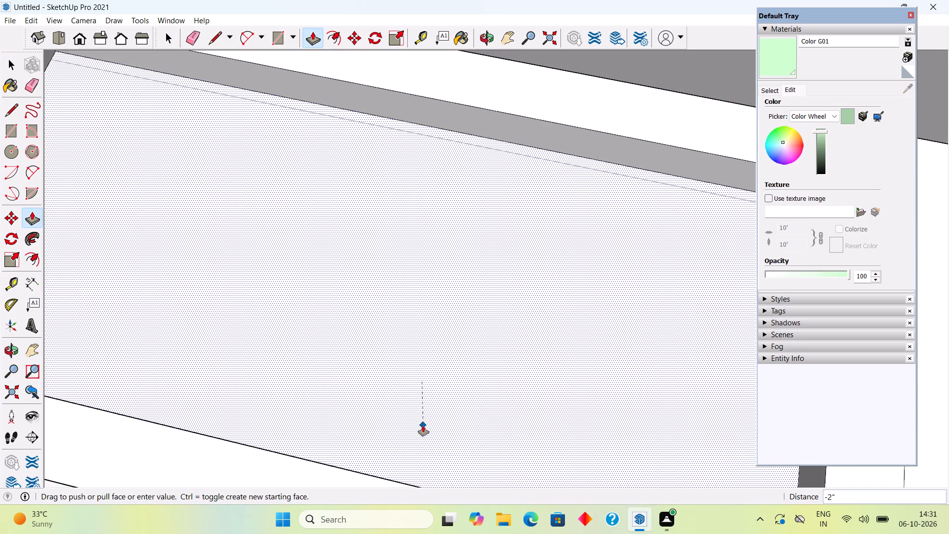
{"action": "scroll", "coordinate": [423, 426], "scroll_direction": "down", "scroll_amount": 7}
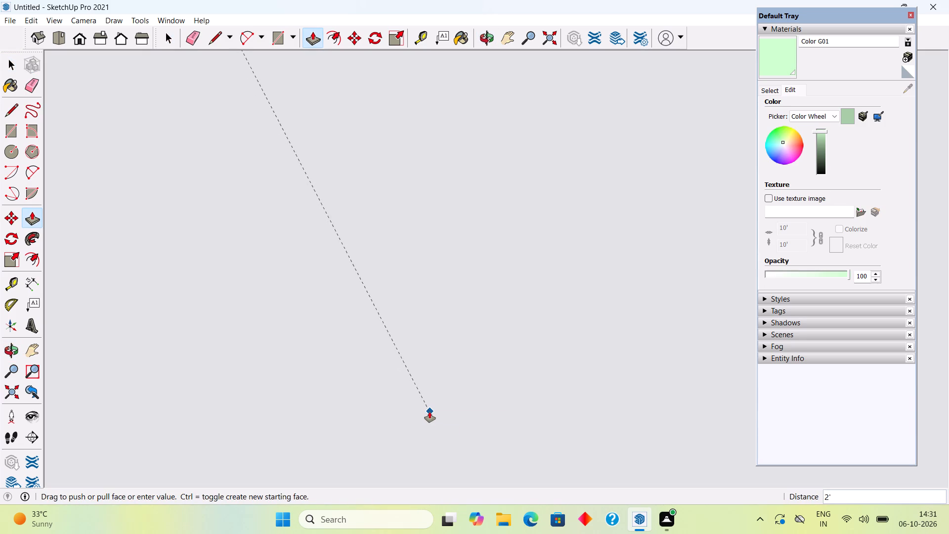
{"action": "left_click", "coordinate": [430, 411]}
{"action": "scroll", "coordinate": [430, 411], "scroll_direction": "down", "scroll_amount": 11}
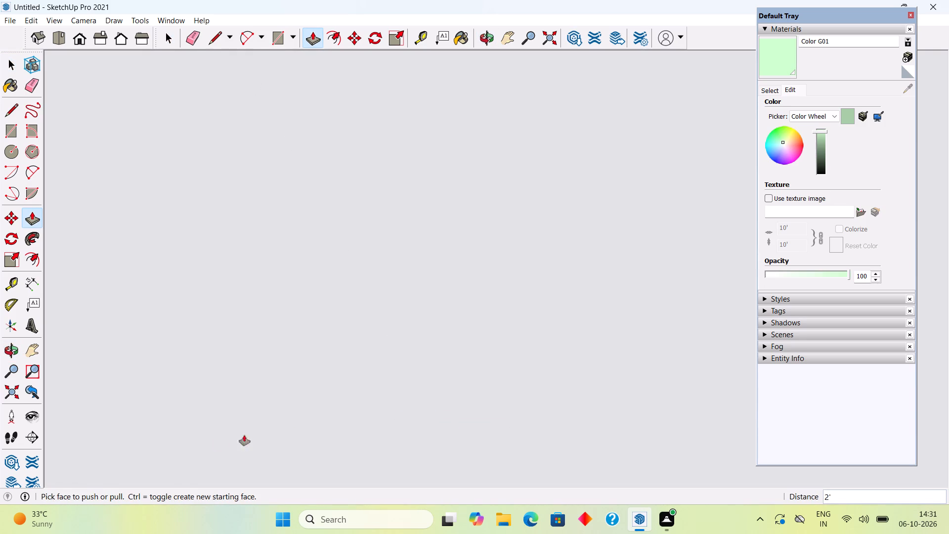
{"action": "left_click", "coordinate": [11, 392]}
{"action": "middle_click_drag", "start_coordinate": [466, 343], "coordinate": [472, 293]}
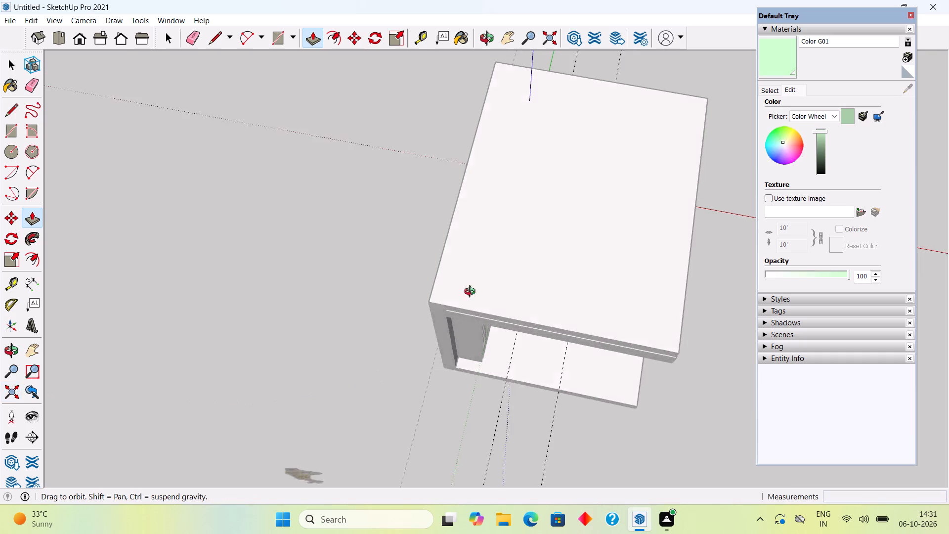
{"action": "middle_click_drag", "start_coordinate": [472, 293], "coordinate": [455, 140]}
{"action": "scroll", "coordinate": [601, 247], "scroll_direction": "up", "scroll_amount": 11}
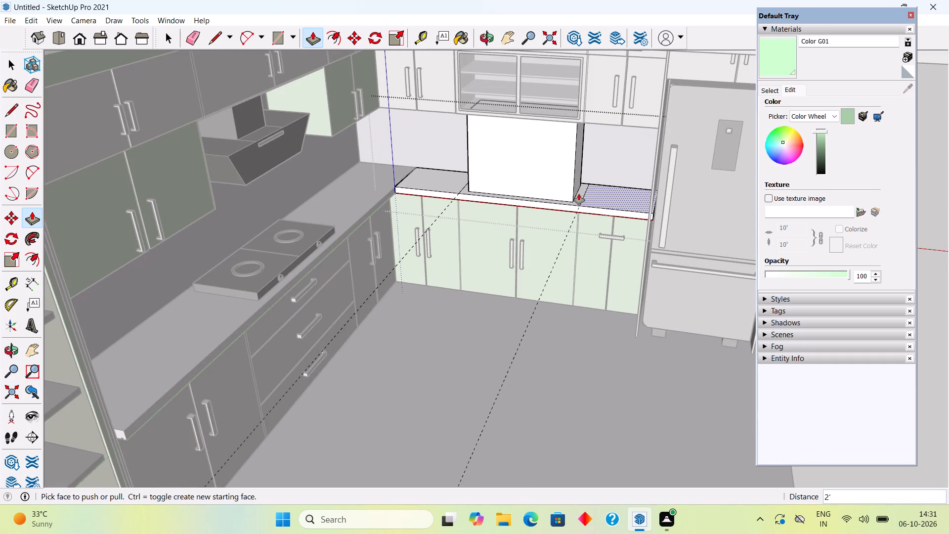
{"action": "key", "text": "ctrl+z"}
Push the inner sink rectangle down through the countertop's thickness to cut the sink opening.
{"action": "scroll", "coordinate": [549, 169], "scroll_direction": "up", "scroll_amount": 8}
{"action": "left_click", "coordinate": [562, 196]}
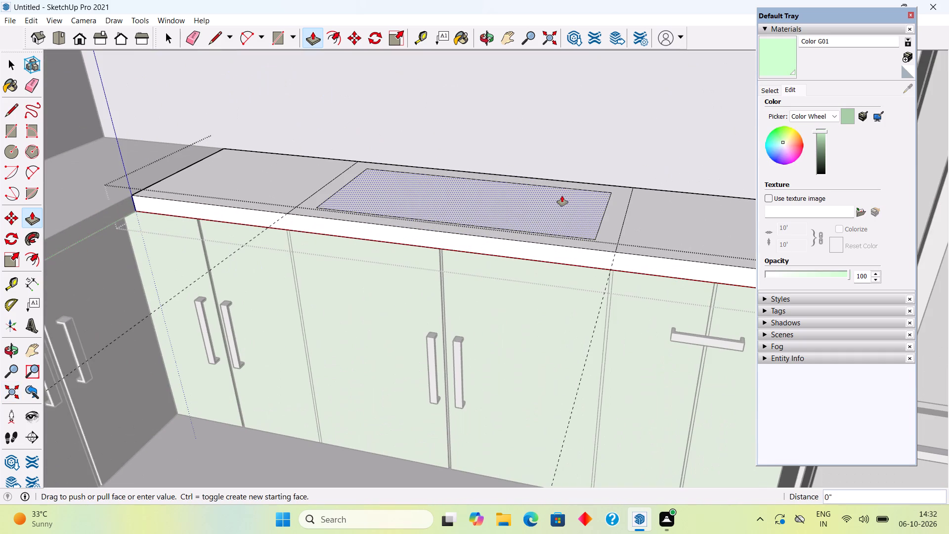
{"action": "left_click", "coordinate": [539, 218]}
{"action": "key", "text": "space"}
Close the countertop group and return to the whole kitchen model.
{"action": "middle_click_drag", "start_coordinate": [544, 211], "coordinate": [524, 314]}
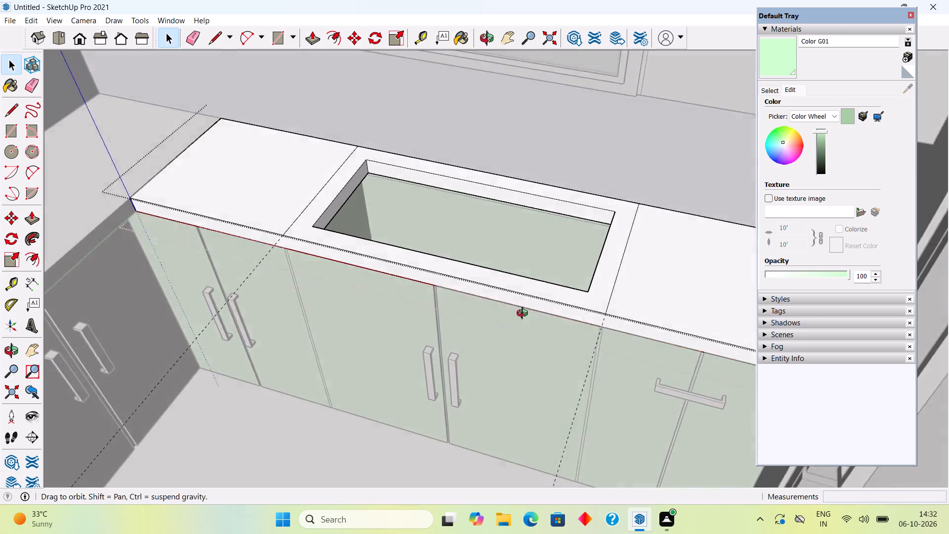
{"action": "middle_click_drag", "start_coordinate": [524, 314], "coordinate": [619, 247]}
{"action": "scroll", "coordinate": [495, 134], "scroll_direction": "down", "scroll_amount": 4}
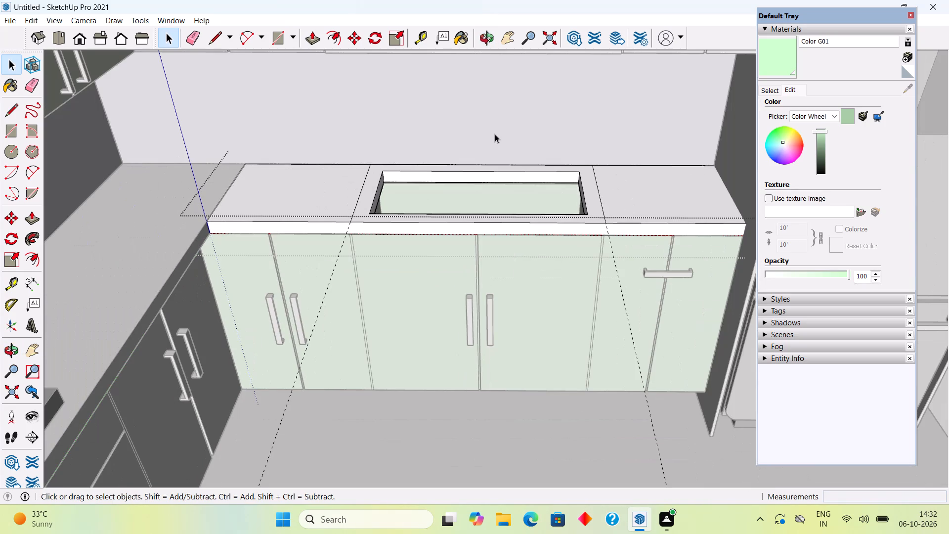
{"action": "key", "text": "space"}
{"action": "scroll", "coordinate": [489, 164], "scroll_direction": "down", "scroll_amount": 7}
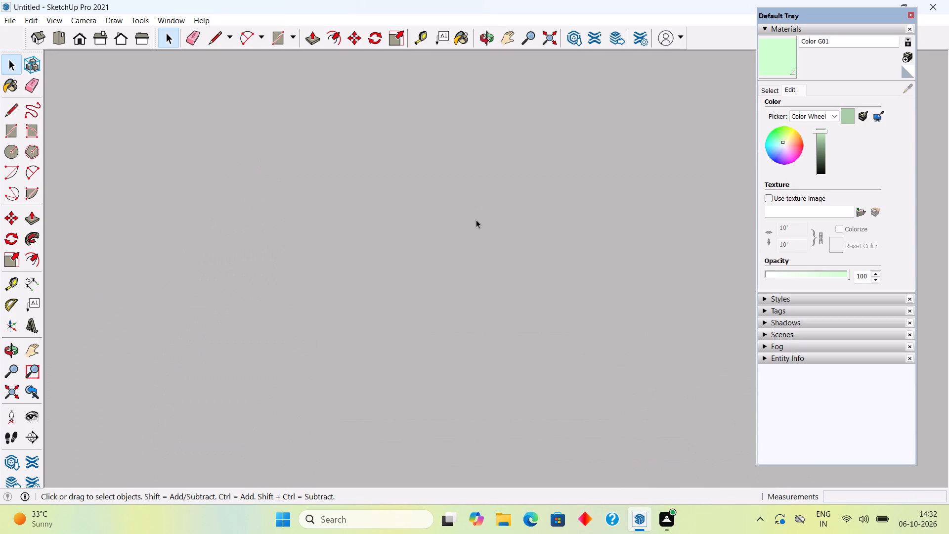
{"action": "scroll", "coordinate": [476, 220], "scroll_direction": "down", "scroll_amount": 5}
{"action": "left_click", "coordinate": [6, 389]}
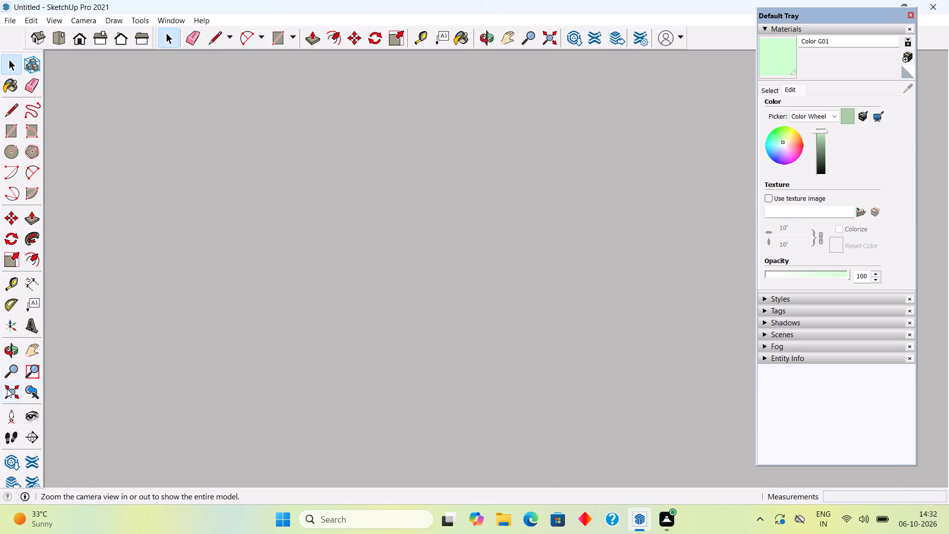
{"action": "left_click", "coordinate": [304, 269]}
Examine the sink opening in the countertop and the cabinet interior beneath it.
{"action": "middle_click_drag", "start_coordinate": [644, 208], "coordinate": [518, 149]}
{"action": "scroll", "coordinate": [552, 208], "scroll_direction": "up", "scroll_amount": 11}
{"action": "middle_click_drag", "start_coordinate": [686, 194], "coordinate": [706, 227]}
{"action": "scroll", "coordinate": [656, 115], "scroll_direction": "up", "scroll_amount": 6}
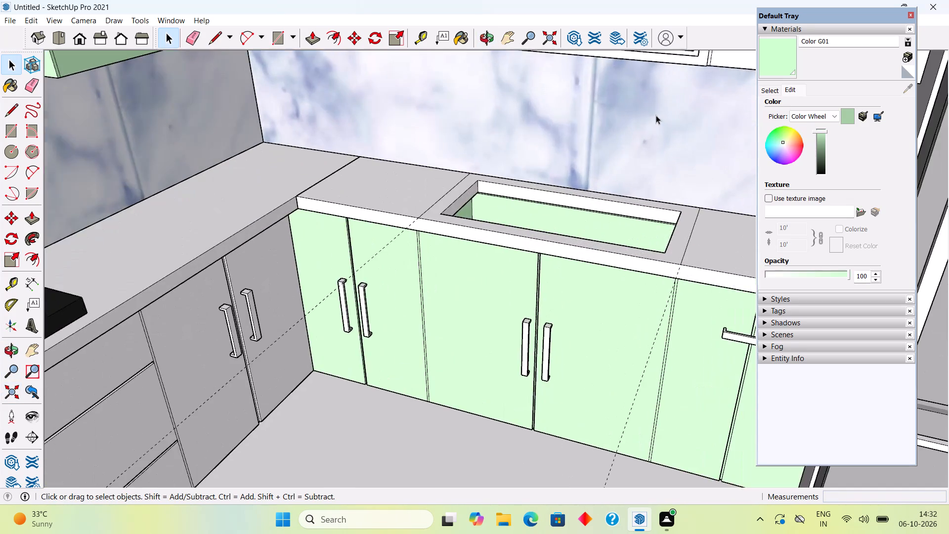
{"action": "scroll", "coordinate": [620, 231], "scroll_direction": "up", "scroll_amount": 4}
{"action": "middle_click_drag", "start_coordinate": [636, 243], "coordinate": [642, 350]}
{"action": "scroll", "coordinate": [610, 316], "scroll_direction": "up", "scroll_amount": 7}
{"action": "scroll", "coordinate": [610, 312], "scroll_direction": "down", "scroll_amount": 5}
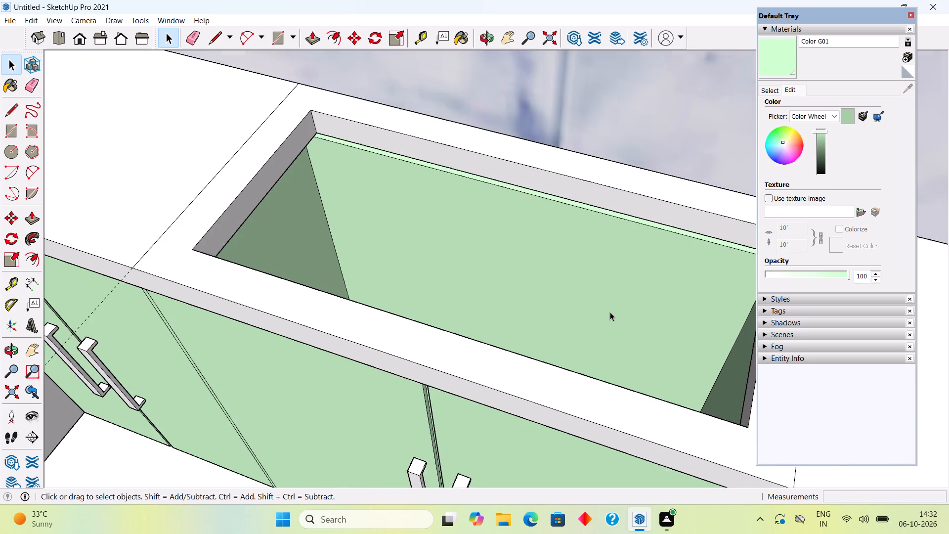
{"action": "scroll", "coordinate": [599, 230], "scroll_direction": "up", "scroll_amount": 5}
{"action": "middle_click_drag", "start_coordinate": [592, 196], "coordinate": [577, 204]}
{"action": "scroll", "coordinate": [586, 278], "scroll_direction": "down", "scroll_amount": 1}
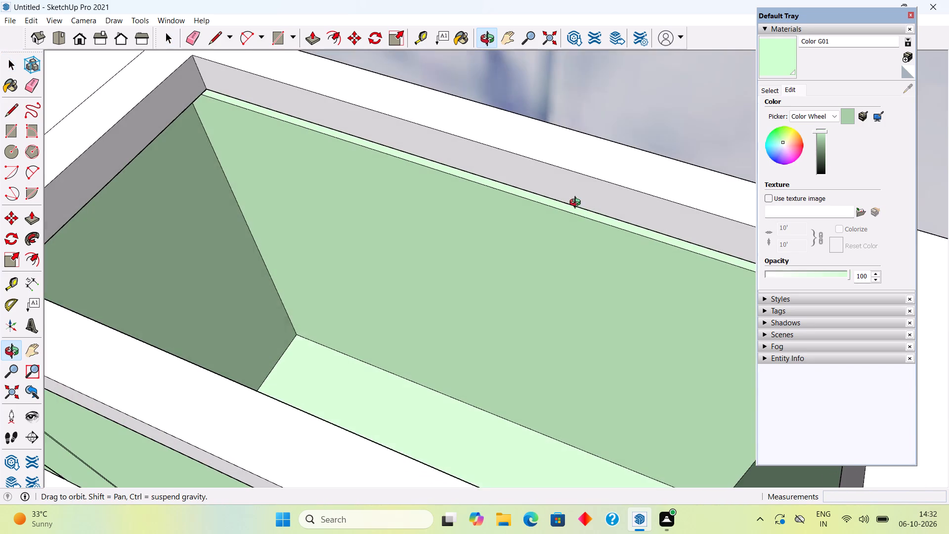
{"action": "middle_click_drag", "start_coordinate": [577, 204], "coordinate": [577, 202]}
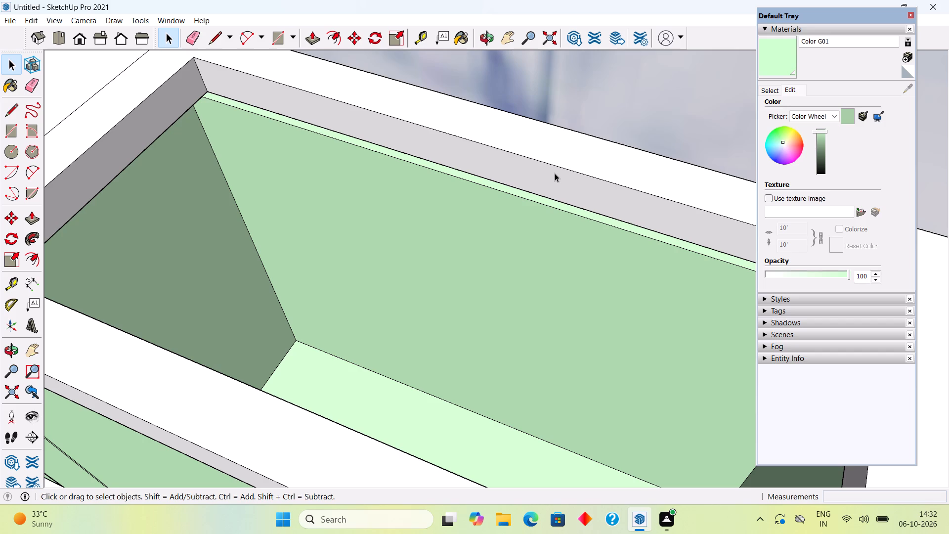
Inside the countertop group, push/pull the sink opening's rear inner face about 1/4" and close the group.
{"action": "left_click", "coordinate": [552, 191]}
{"action": "double_click", "coordinate": [552, 191]}
{"action": "left_click", "coordinate": [552, 191]}
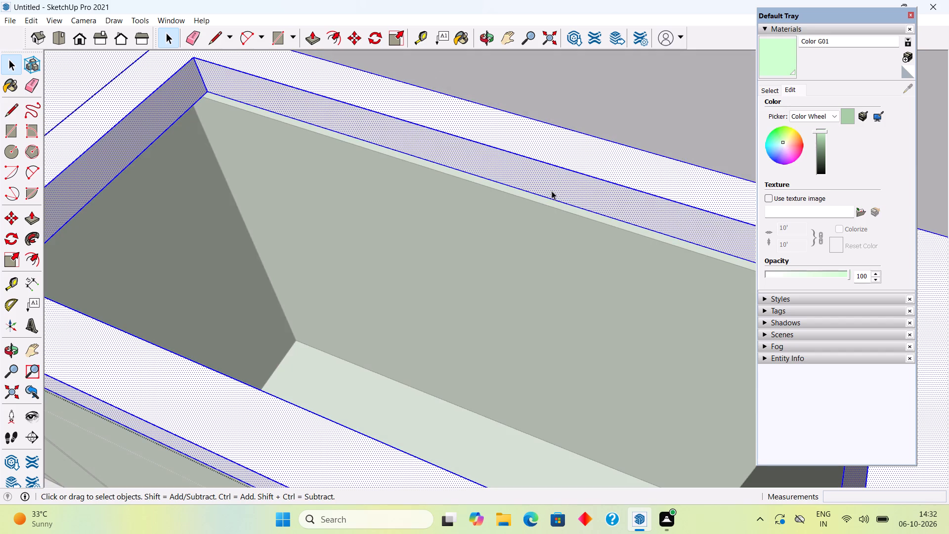
{"action": "left_click", "coordinate": [552, 191]}
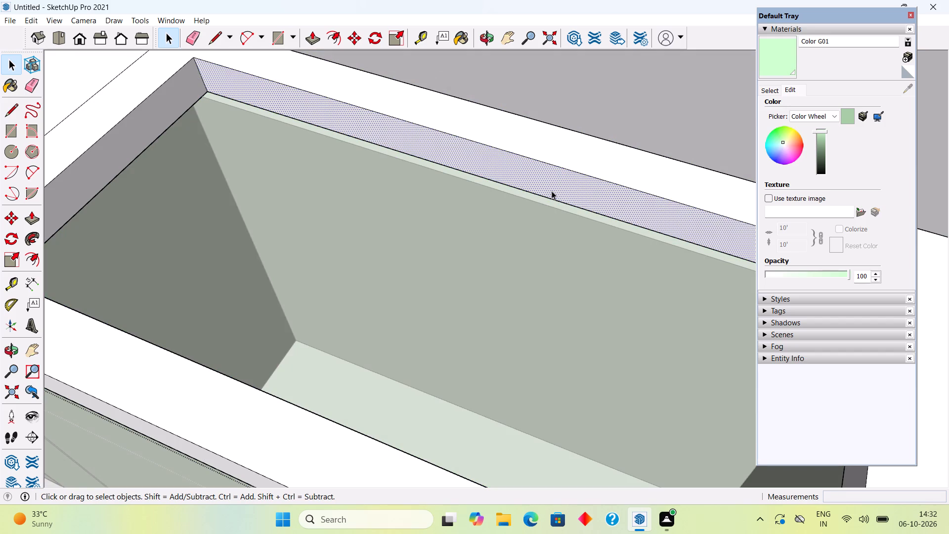
{"action": "key", "text": "p"}
{"action": "left_click", "coordinate": [554, 183]}
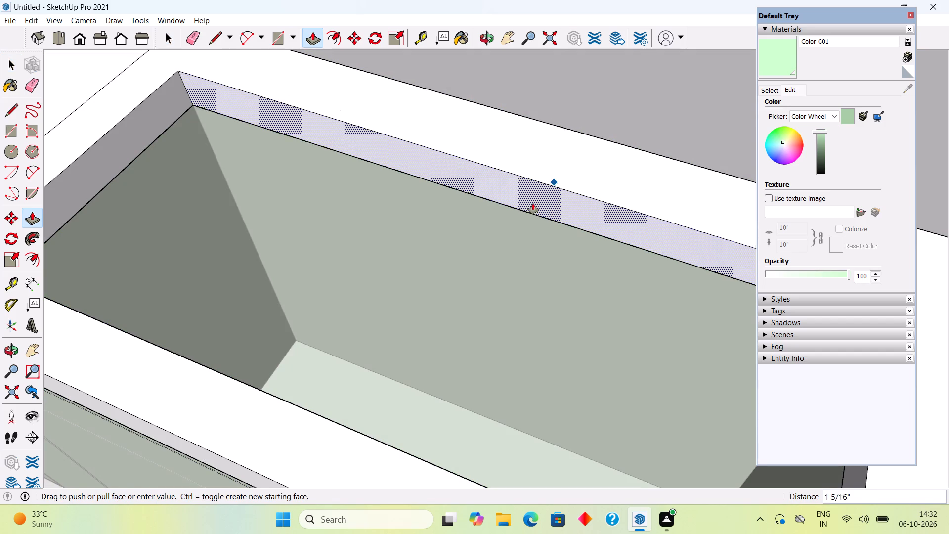
{"action": "scroll", "coordinate": [514, 298], "scroll_direction": "down", "scroll_amount": 5}
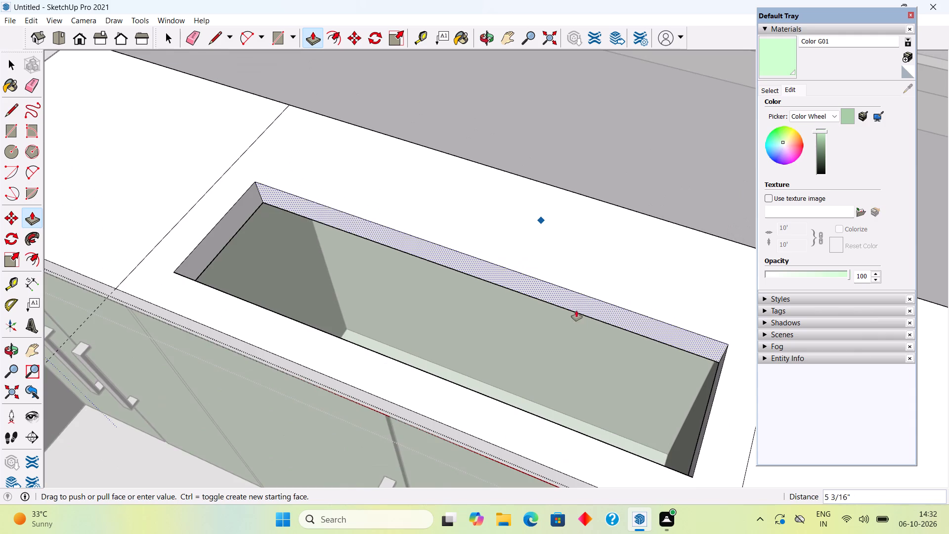
{"action": "scroll", "coordinate": [639, 323], "scroll_direction": "down", "scroll_amount": 7}
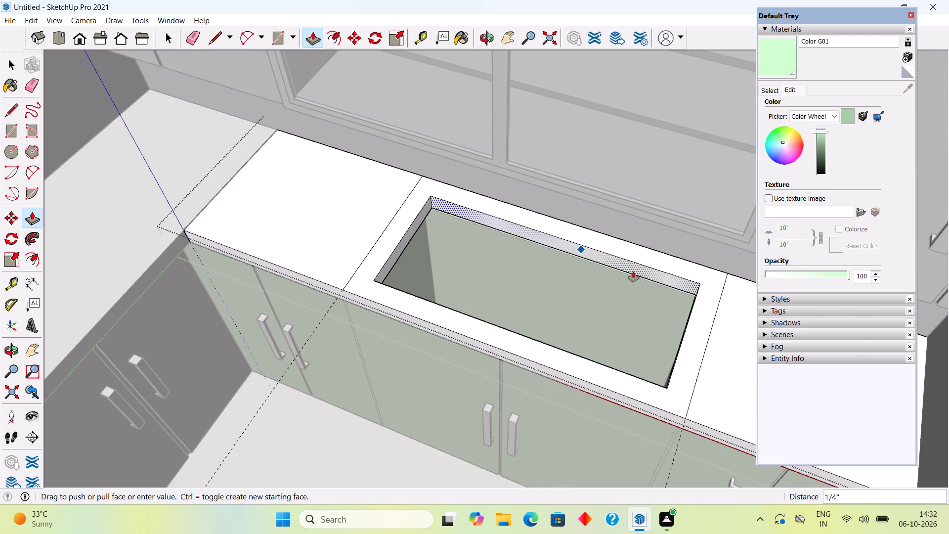
{"action": "left_click", "coordinate": [636, 277]}
{"action": "key", "text": "space"}
{"action": "middle_click_drag", "start_coordinate": [633, 257], "coordinate": [623, 264]}
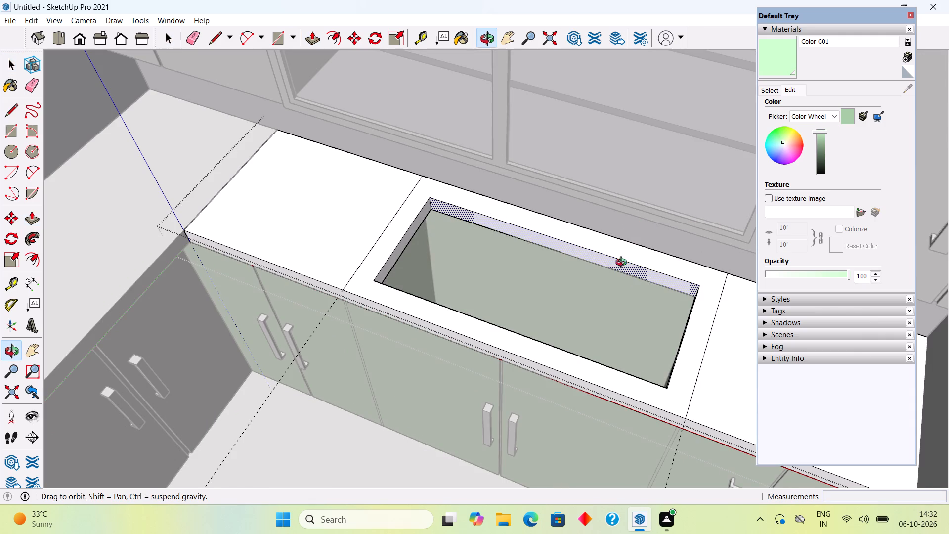
{"action": "middle_click_drag", "start_coordinate": [623, 264], "coordinate": [668, 214]}
{"action": "scroll", "coordinate": [668, 213], "scroll_direction": "down", "scroll_amount": 13}
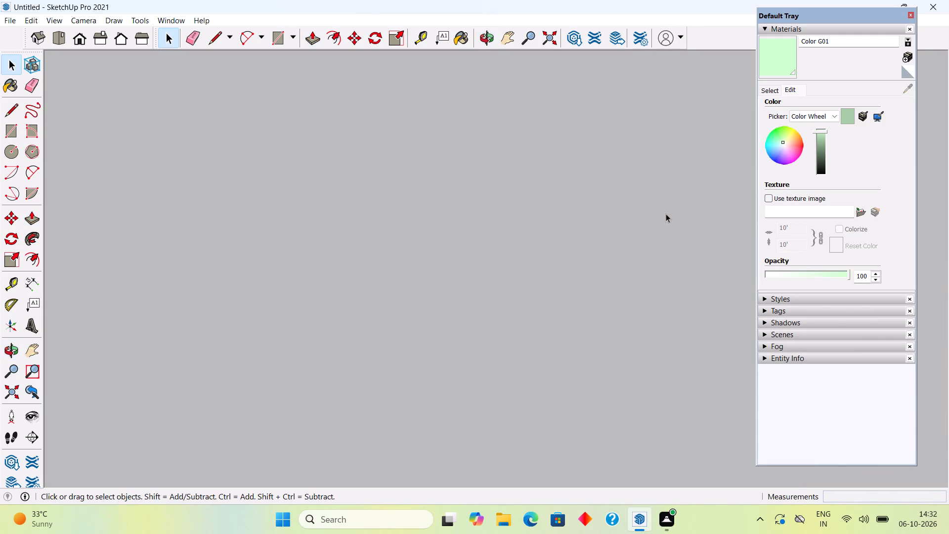
{"action": "left_click", "coordinate": [6, 395]}
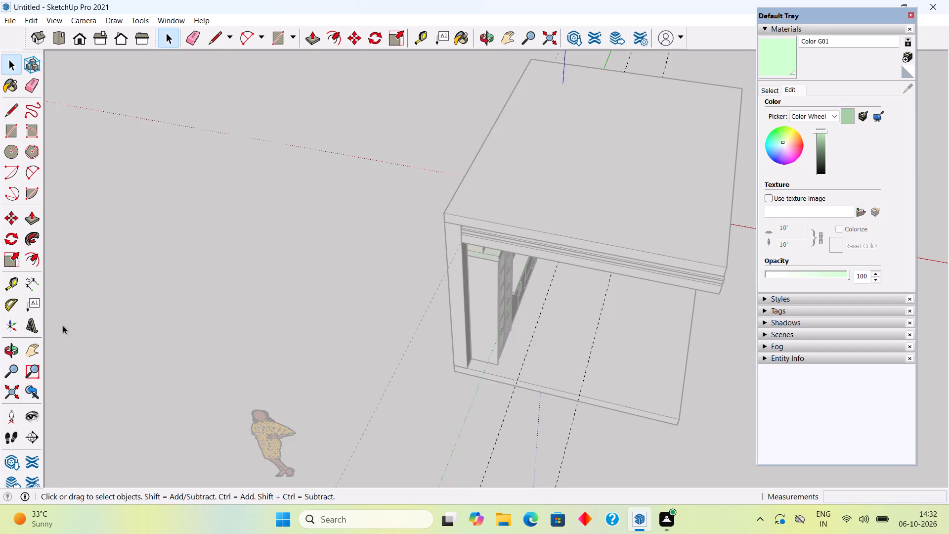
{"action": "left_click", "coordinate": [212, 218]}
Examine the sink opening up close and the whole kitchen from several angles.
{"action": "middle_click_drag", "start_coordinate": [626, 290], "coordinate": [651, 79]}
{"action": "scroll", "coordinate": [622, 184], "scroll_direction": "up", "scroll_amount": 5}
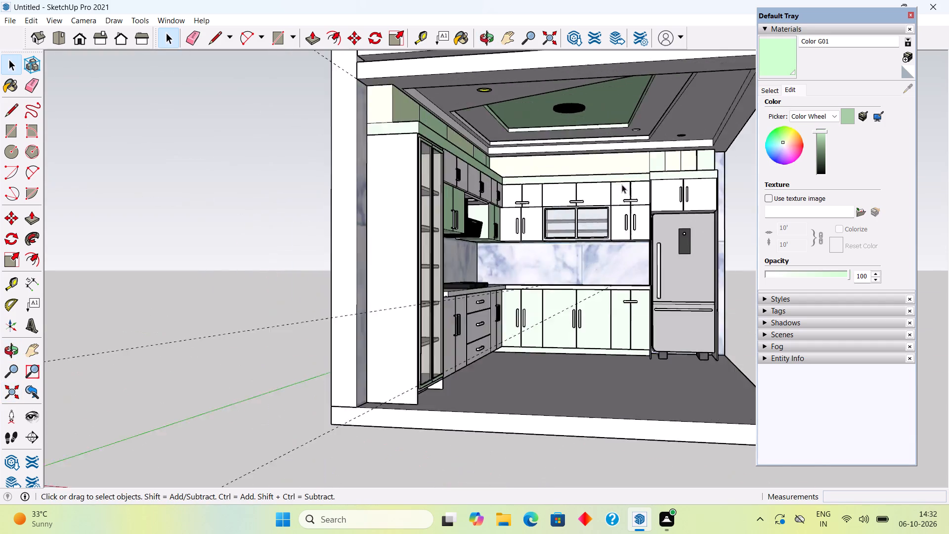
{"action": "scroll", "coordinate": [622, 184], "scroll_direction": "up", "scroll_amount": 6}
{"action": "middle_click_drag", "start_coordinate": [596, 279], "coordinate": [592, 345]}
{"action": "scroll", "coordinate": [578, 262], "scroll_direction": "up", "scroll_amount": 2}
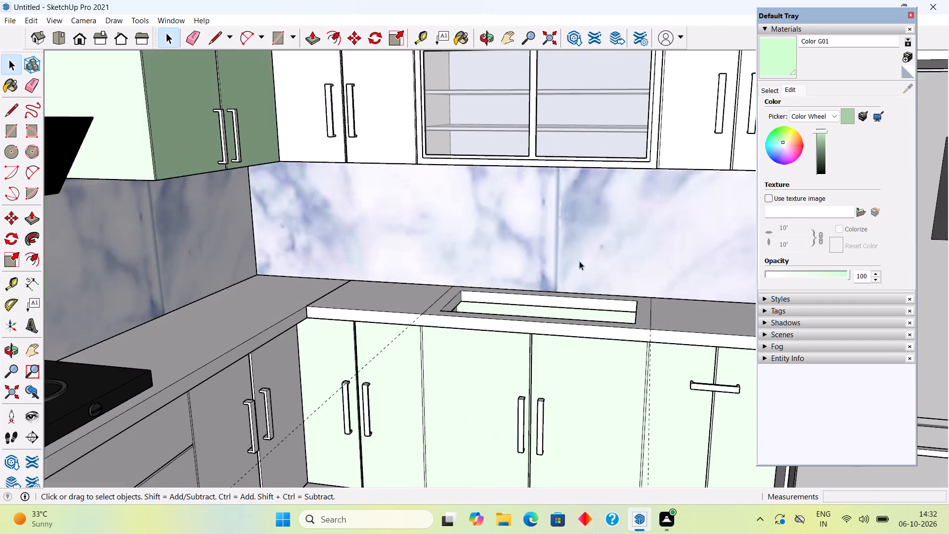
{"action": "scroll", "coordinate": [579, 261], "scroll_direction": "up", "scroll_amount": 11}
{"action": "middle_click_drag", "start_coordinate": [586, 258], "coordinate": [601, 402]}
{"action": "scroll", "coordinate": [454, 244], "scroll_direction": "up", "scroll_amount": 5}
{"action": "scroll", "coordinate": [540, 271], "scroll_direction": "up", "scroll_amount": 4}
{"action": "scroll", "coordinate": [542, 274], "scroll_direction": "down", "scroll_amount": 4}
{"action": "middle_click_drag", "start_coordinate": [542, 274], "coordinate": [500, 267]}
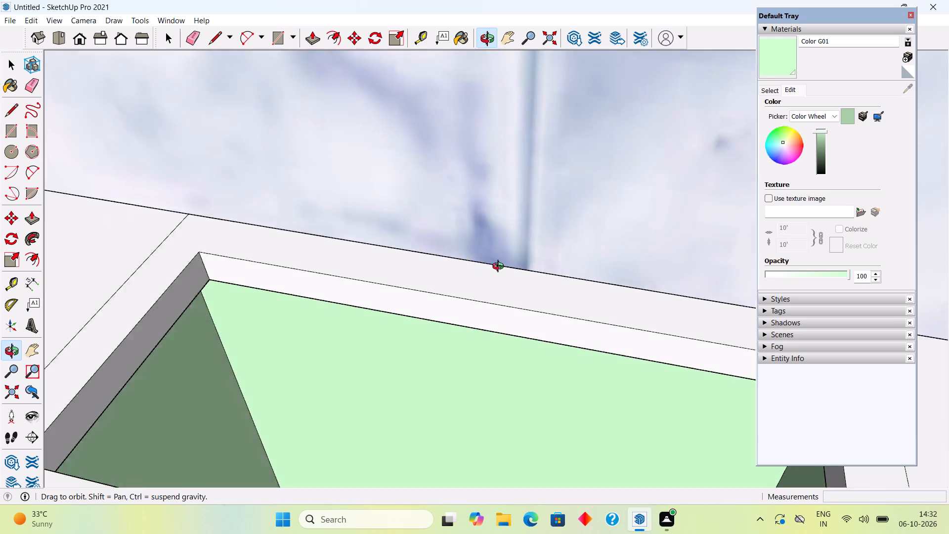
{"action": "middle_click_drag", "start_coordinate": [500, 267], "coordinate": [417, 229]}
{"action": "scroll", "coordinate": [419, 230], "scroll_direction": "down", "scroll_amount": 4}
{"action": "scroll", "coordinate": [417, 229], "scroll_direction": "down", "scroll_amount": 19}
{"action": "left_click", "coordinate": [416, 229]}
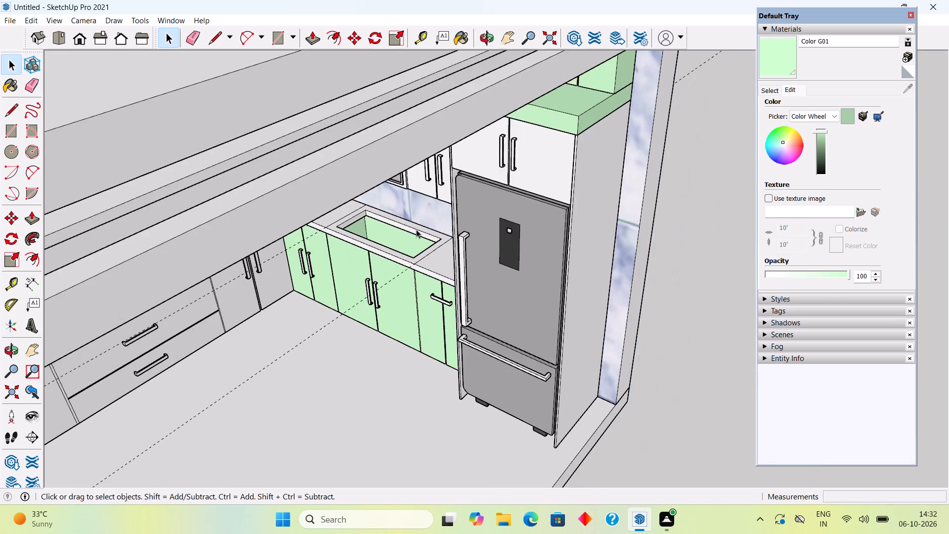
{"action": "scroll", "coordinate": [416, 229], "scroll_direction": "down", "scroll_amount": 4}
{"action": "middle_click_drag", "start_coordinate": [564, 273], "coordinate": [447, 174]}
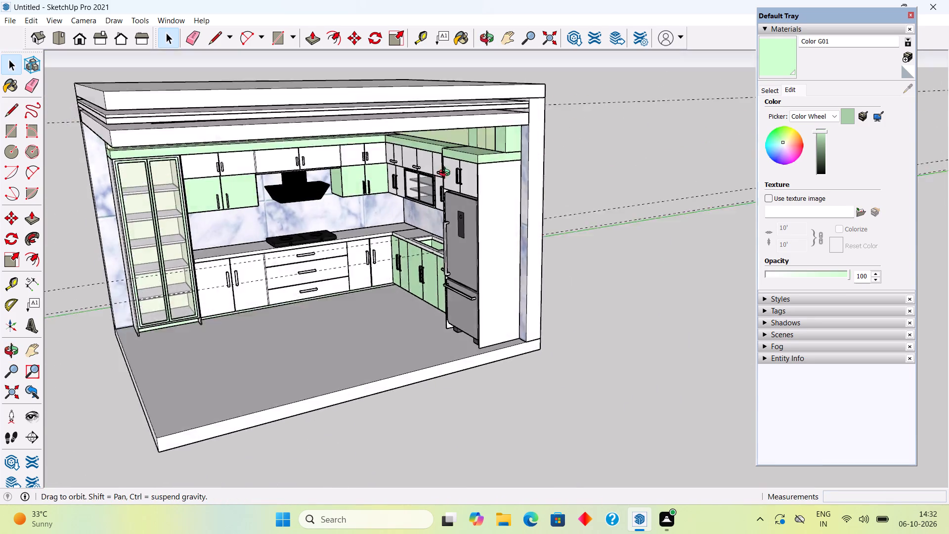
{"action": "middle_click_drag", "start_coordinate": [447, 174], "coordinate": [428, 164]}
{"action": "middle_click_drag", "start_coordinate": [373, 298], "coordinate": [222, 317]}
{"action": "left_click_drag", "start_coordinate": [251, 275], "coordinate": [222, 317]}
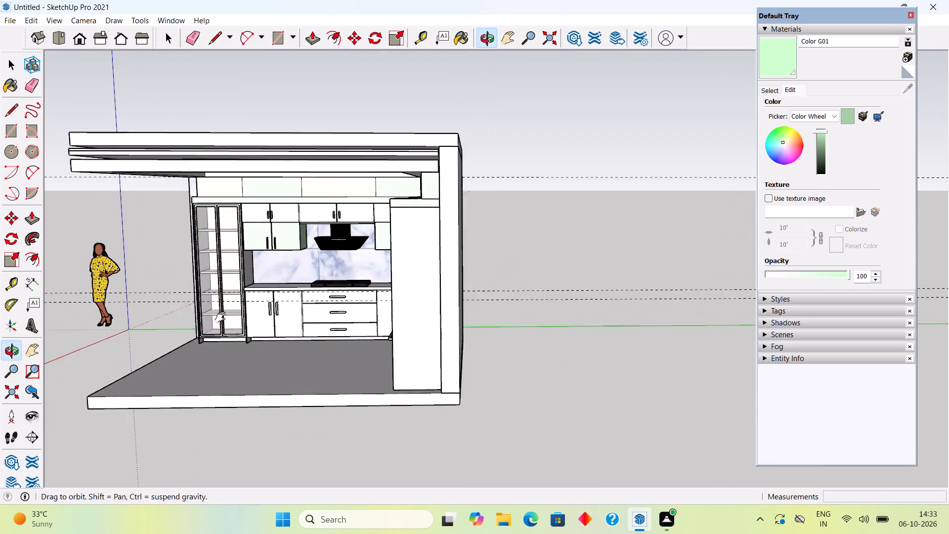
{"action": "left_click_drag", "start_coordinate": [222, 317], "coordinate": [219, 319]}
{"action": "middle_click_drag", "start_coordinate": [222, 317], "coordinate": [389, 325]}
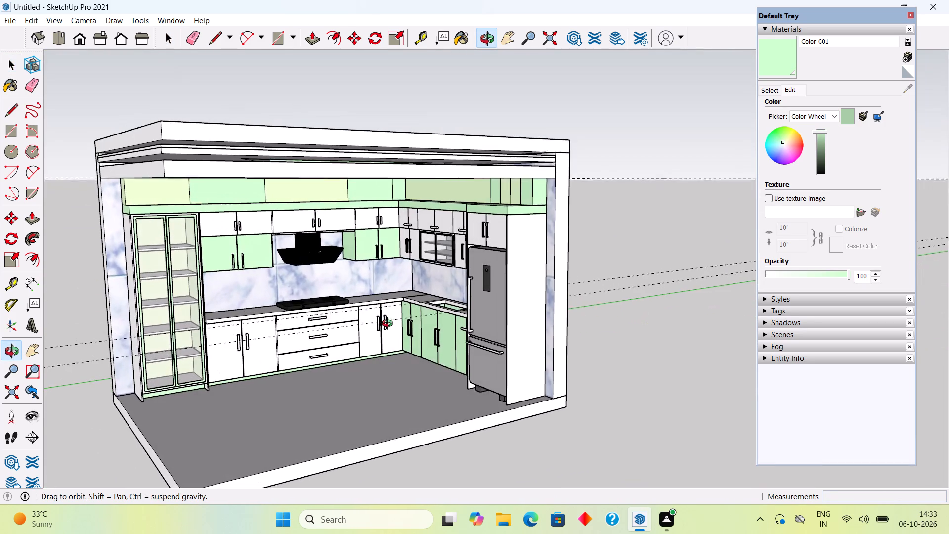
{"action": "middle_click_drag", "start_coordinate": [389, 325], "coordinate": [360, 324]}
On the fridge enclosure's outer side panel, draw a vertical line and an arc from its upper end with a bulge of about 3 5/16".
{"action": "scroll", "coordinate": [466, 303], "scroll_direction": "up", "scroll_amount": 4}
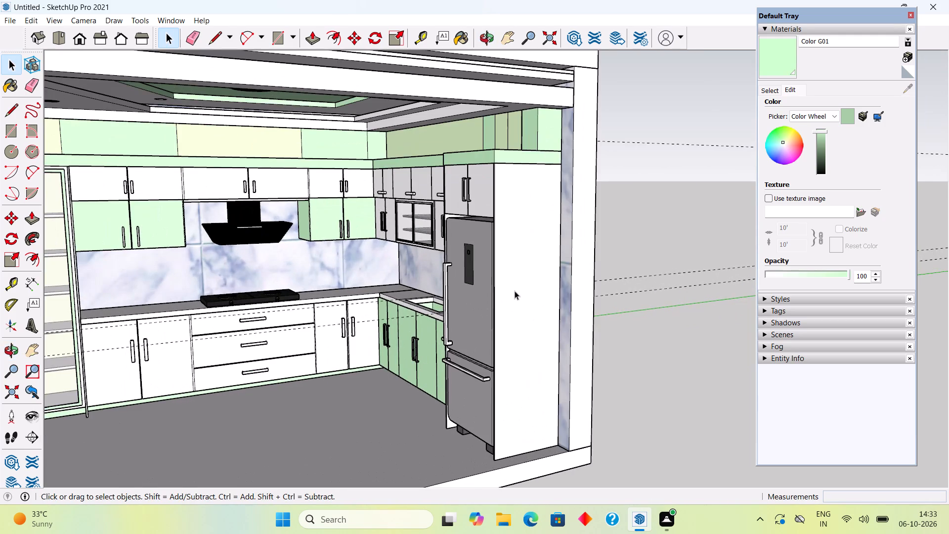
{"action": "middle_click_drag", "start_coordinate": [516, 290], "coordinate": [422, 288]}
{"action": "scroll", "coordinate": [438, 312], "scroll_direction": "up", "scroll_amount": 5}
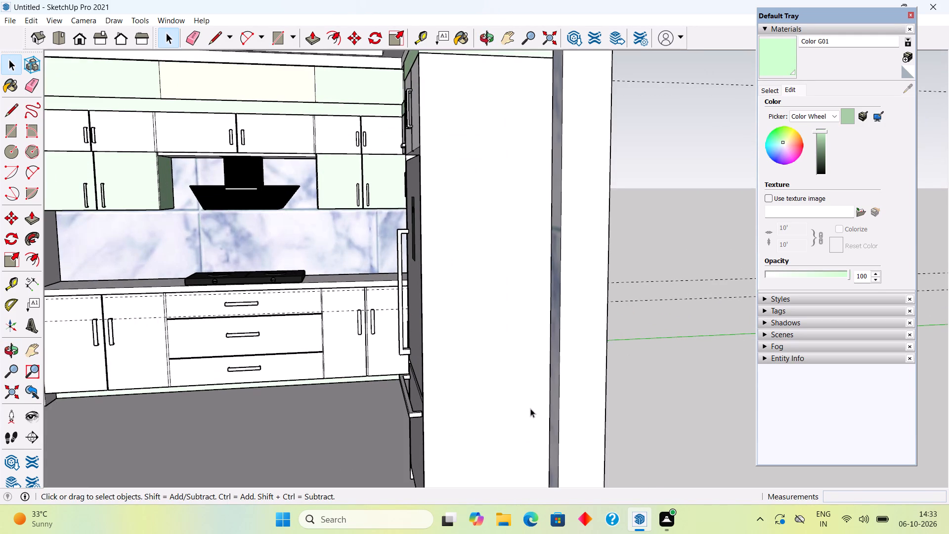
{"action": "key", "text": "l"}
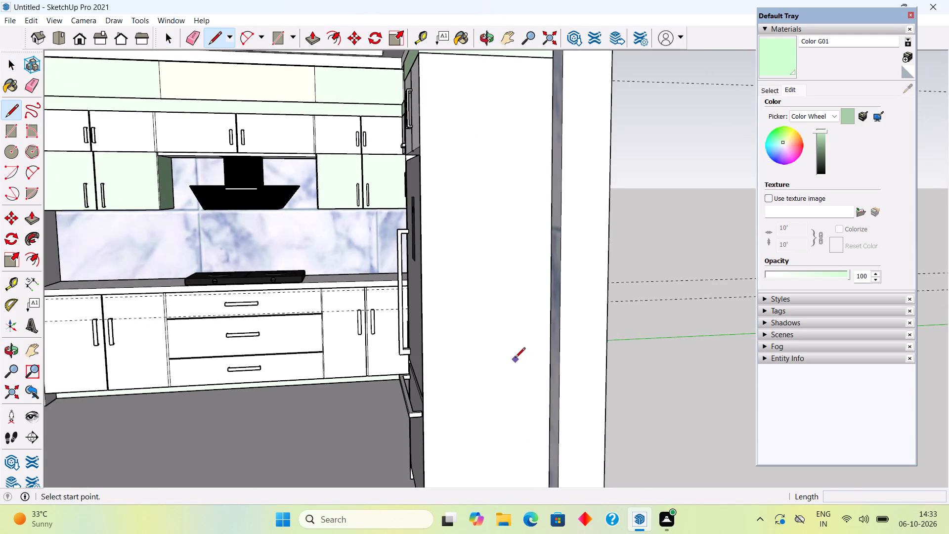
{"action": "left_click", "coordinate": [515, 358]}
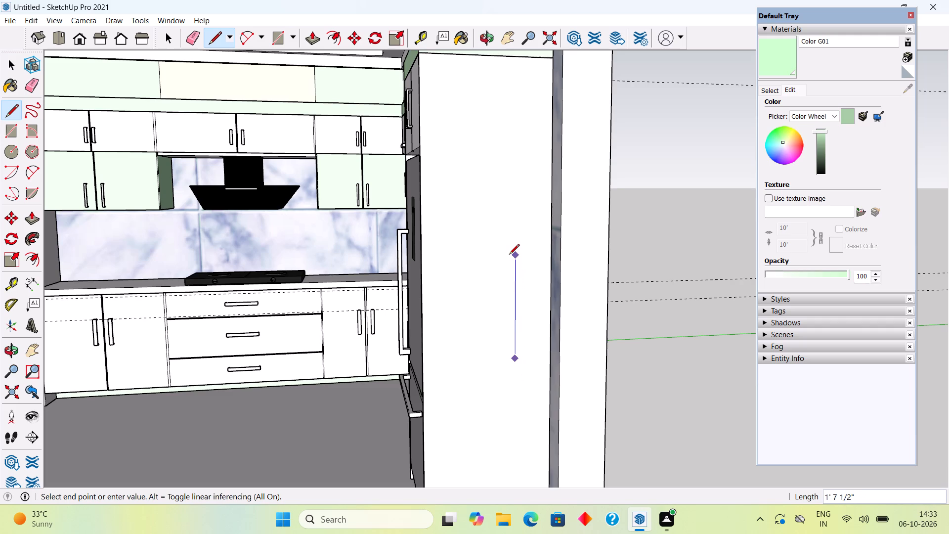
{"action": "left_click", "coordinate": [510, 265]}
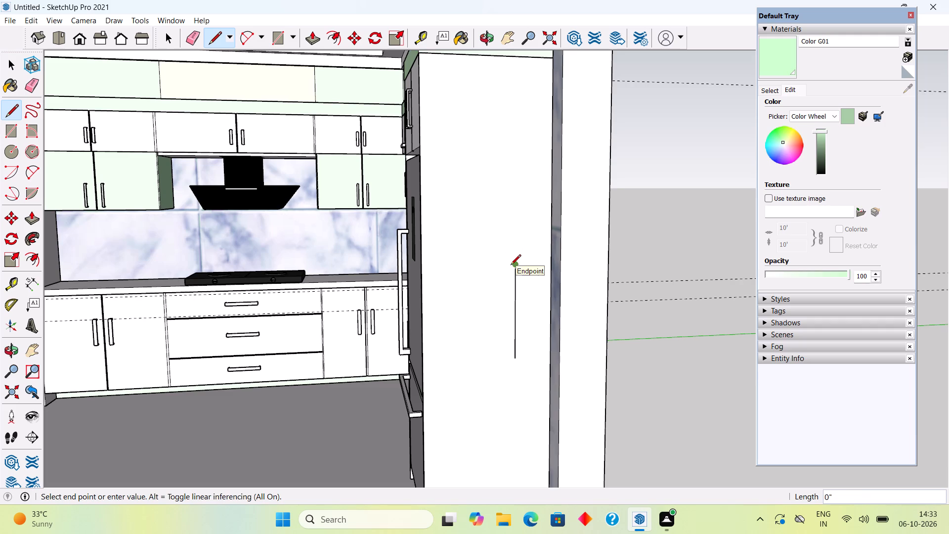
{"action": "key", "text": "a"}
{"action": "left_click", "coordinate": [517, 267]}
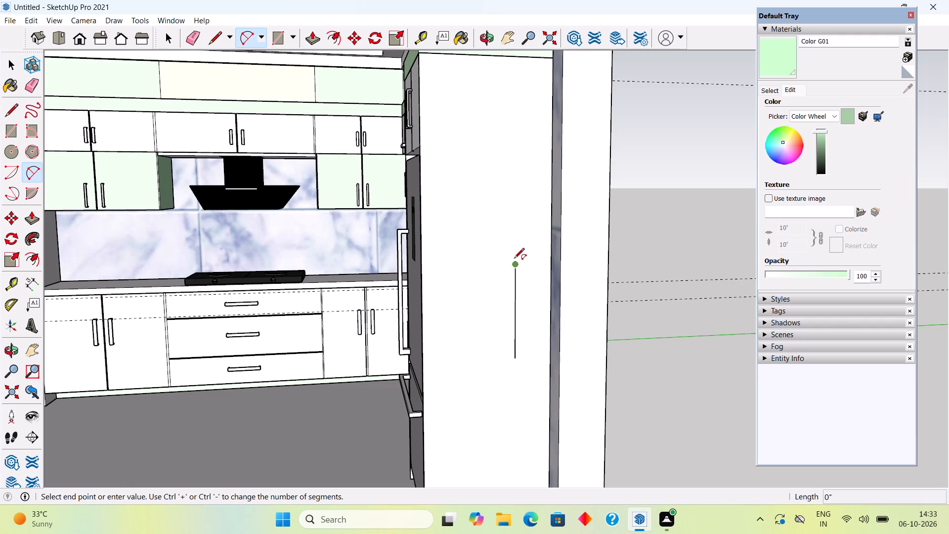
{"action": "left_click", "coordinate": [459, 261]}
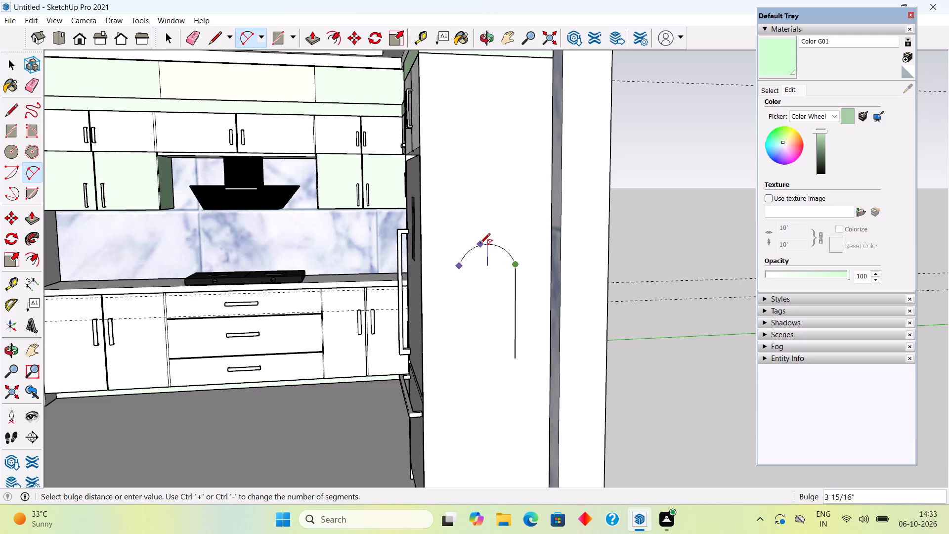
{"action": "left_click", "coordinate": [480, 248]}
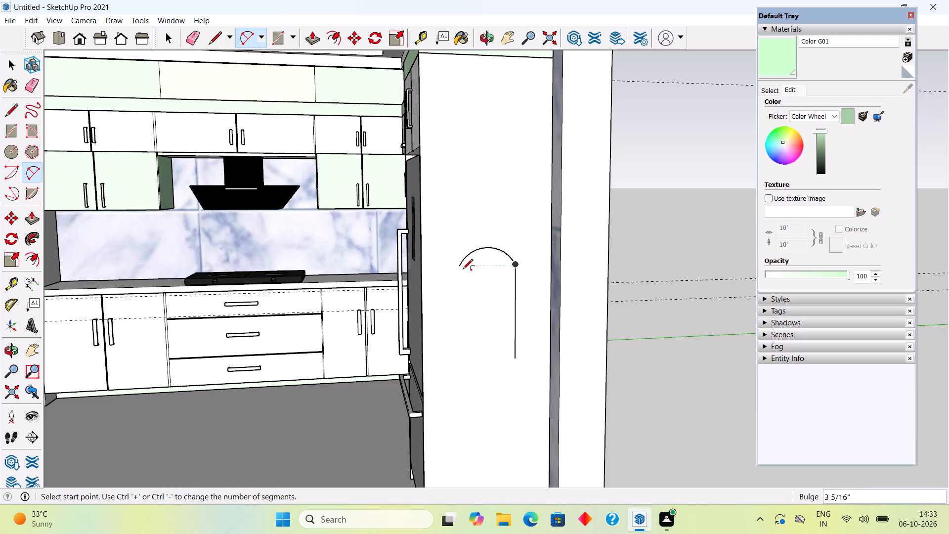
Draw a second arc beneath the first, about 10 1/2" wide with a bulge of about 4 1/4", starting on the vertical line.
{"action": "key", "text": "v"}
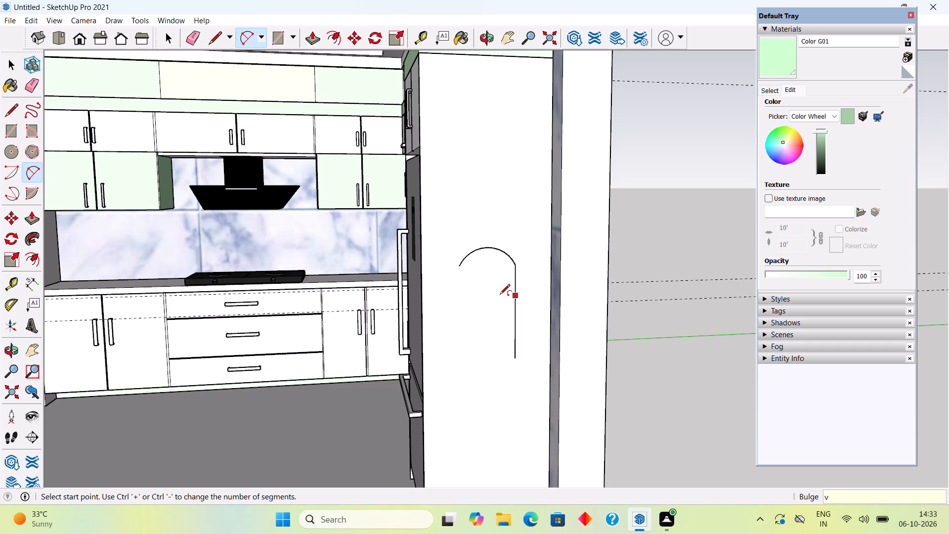
{"action": "left_click", "coordinate": [513, 278]}
{"action": "left_click", "coordinate": [459, 275]}
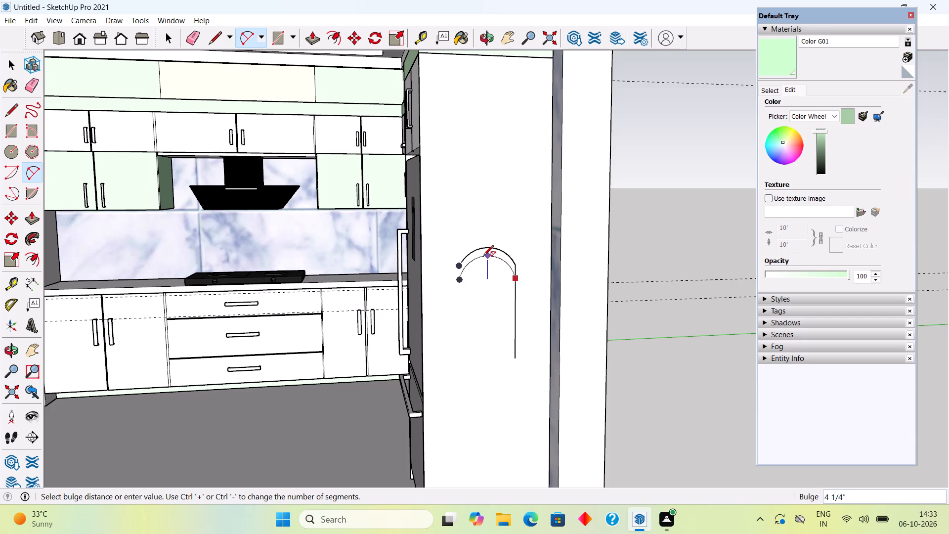
{"action": "left_click", "coordinate": [483, 256]}
{"action": "key", "text": "space"}
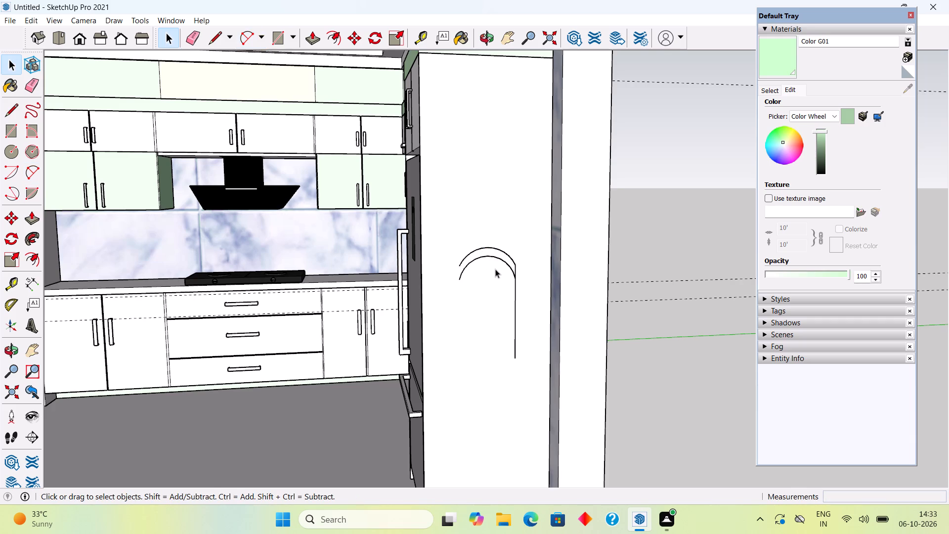
Draw a parallel inner line about 1' 5 3/8" down from the lower arc and join the two lines' bottom ends.
{"action": "scroll", "coordinate": [517, 279], "scroll_direction": "up", "scroll_amount": 4}
{"action": "middle_click_drag", "start_coordinate": [516, 276], "coordinate": [492, 274]}
{"action": "key", "text": "l"}
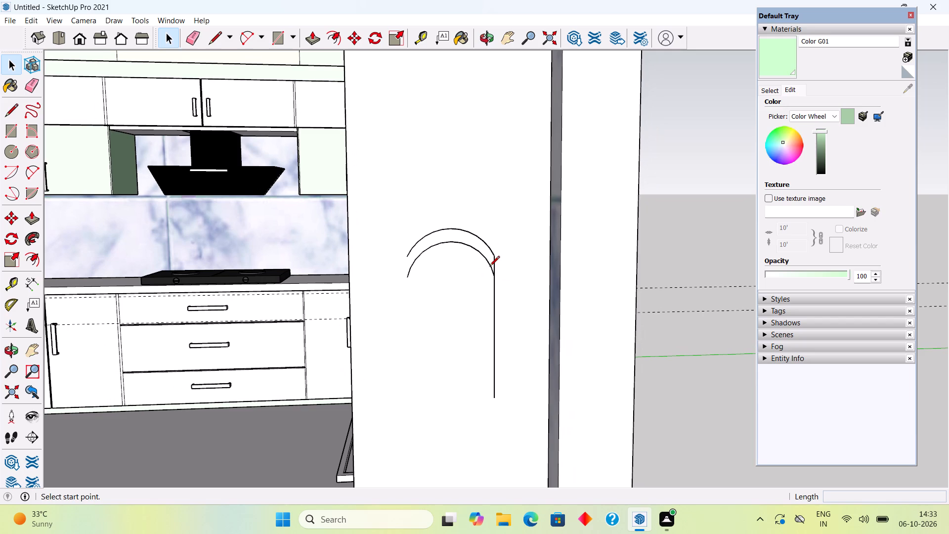
{"action": "left_click", "coordinate": [483, 257]}
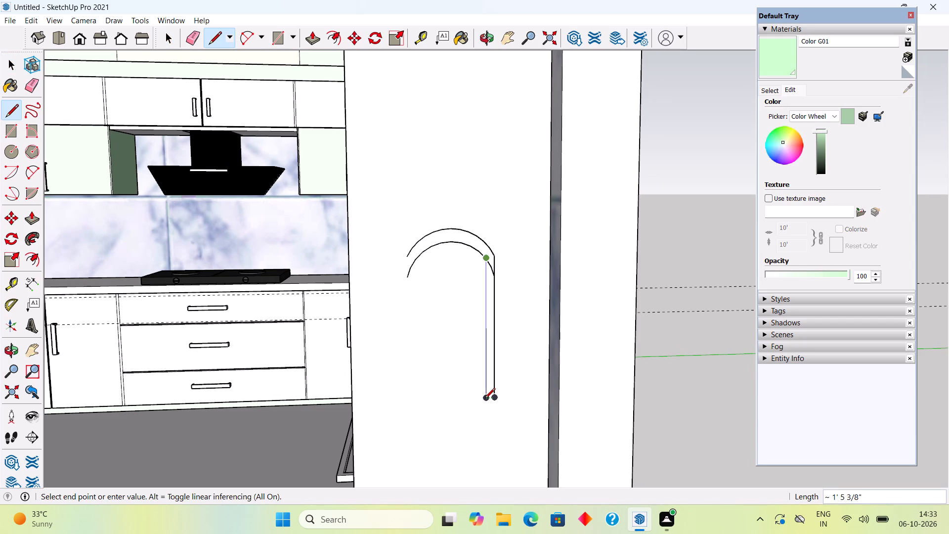
{"action": "left_click", "coordinate": [485, 399]}
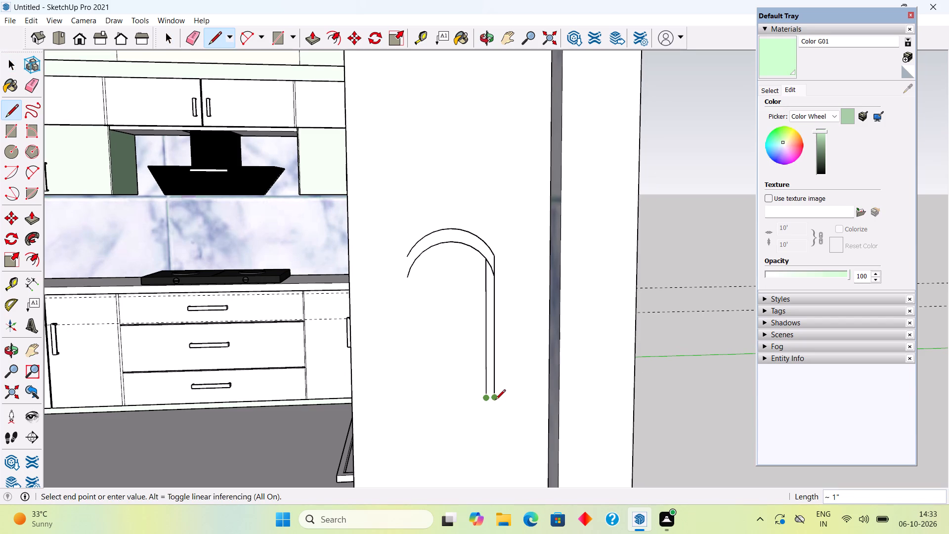
{"action": "left_click", "coordinate": [495, 400]}
{"action": "key", "text": "space"}
Delete the leftover lower-arc segment crossing between the two vertical lines of the tap profile.
{"action": "scroll", "coordinate": [485, 253], "scroll_direction": "up", "scroll_amount": 4}
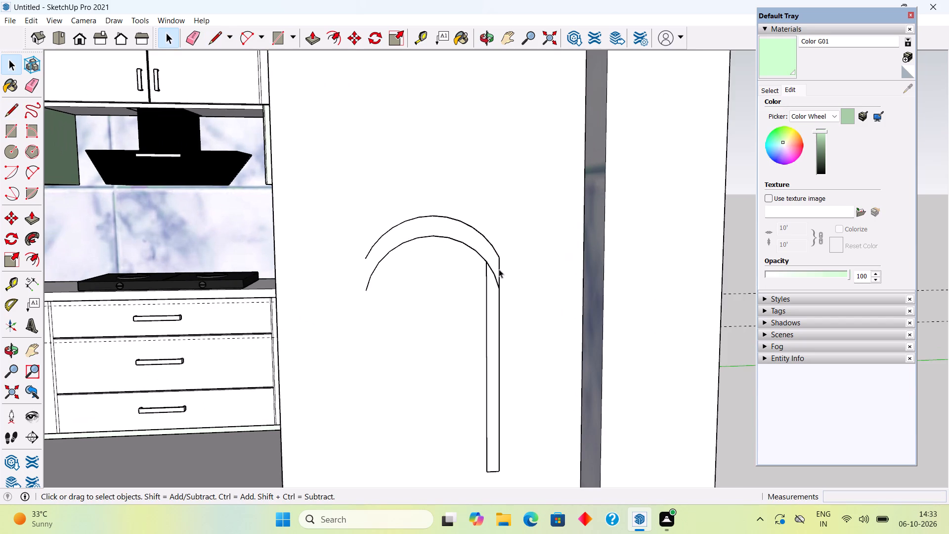
{"action": "left_click", "coordinate": [497, 276]}
{"action": "key", "text": "Delete"}
Close the tap profile's open spout end with a short vertical line about 2 1/2" long between the two arc ends.
{"action": "key", "text": "l"}
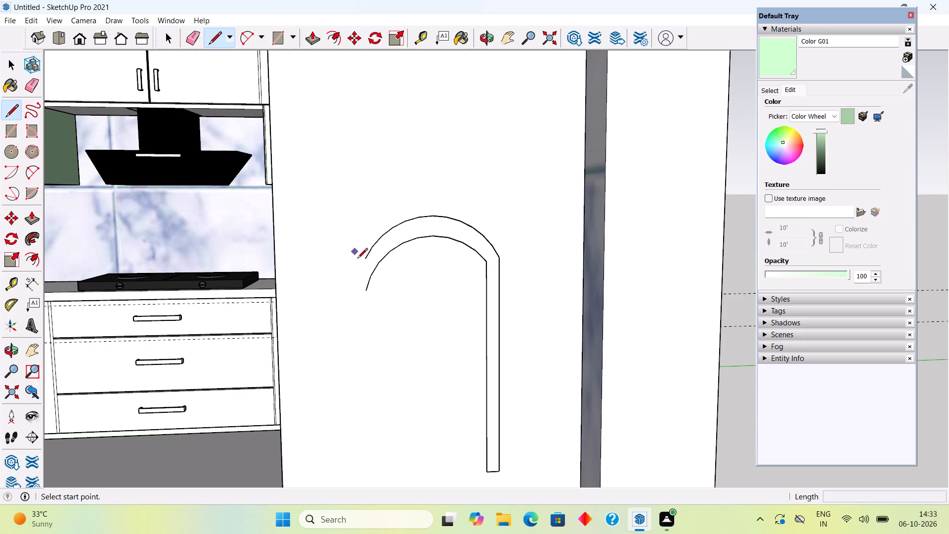
{"action": "left_click", "coordinate": [364, 262]}
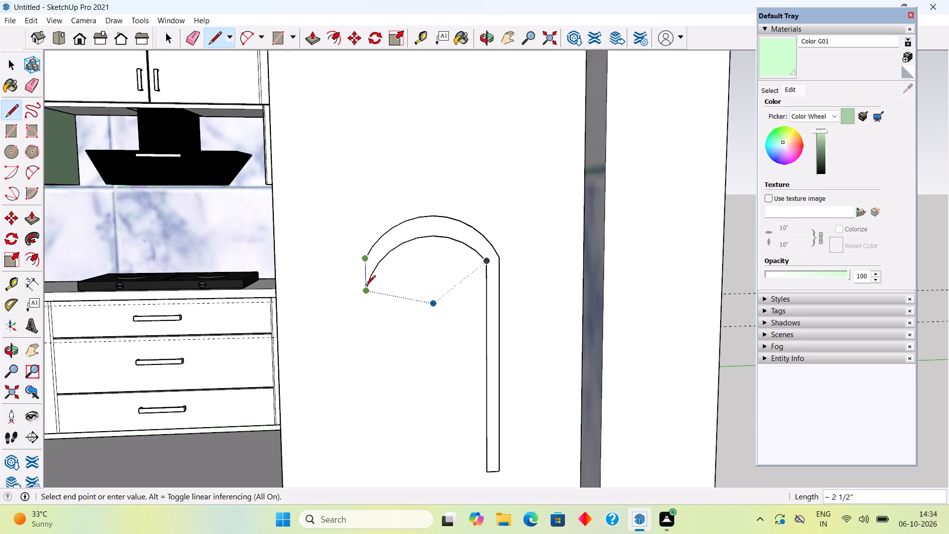
{"action": "left_click", "coordinate": [365, 286]}
{"action": "key", "text": "space"}
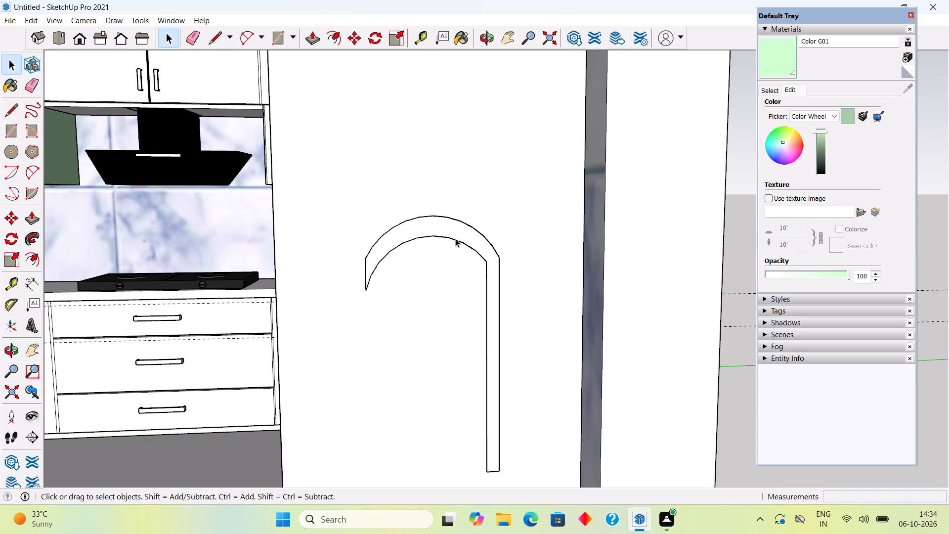
Push/Pull the closed tap profile face out to a thickness of 1".
{"action": "left_click", "coordinate": [458, 233]}
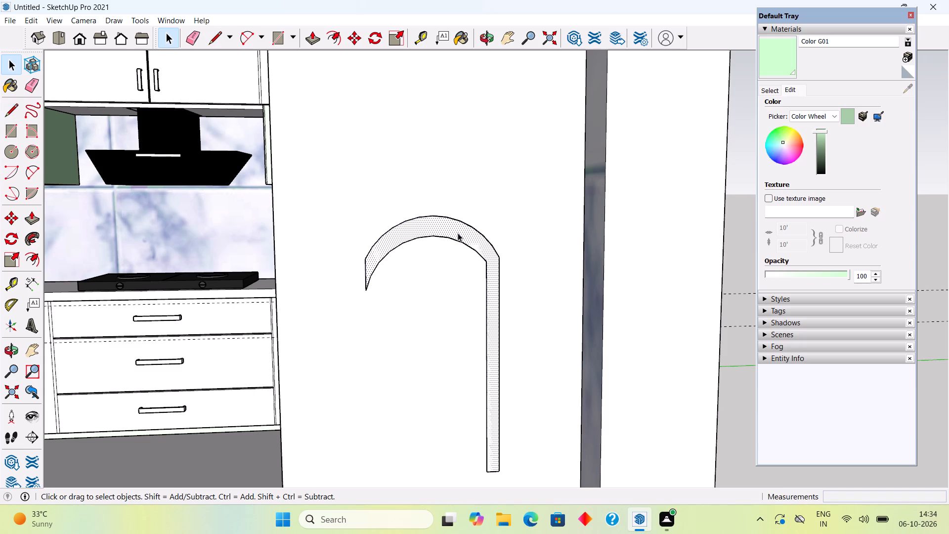
{"action": "key", "text": "p"}
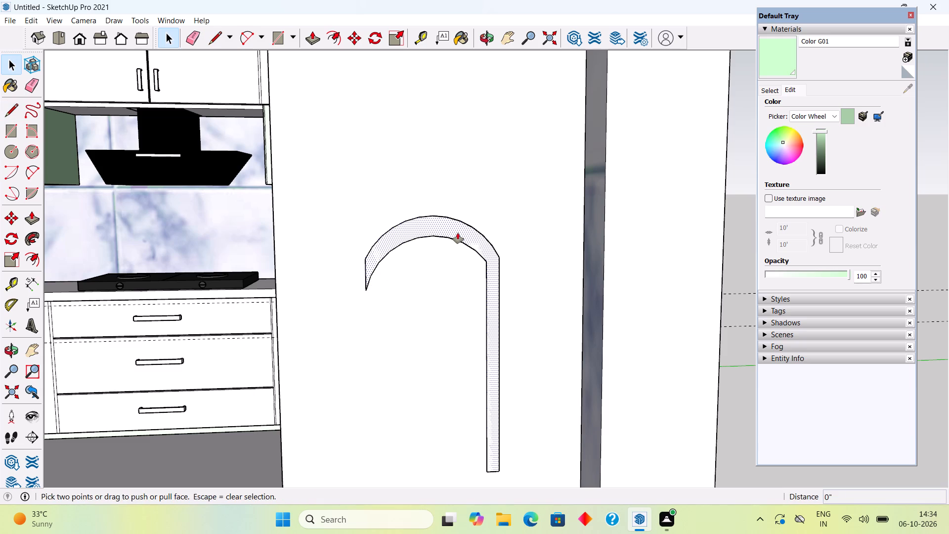
{"action": "left_click", "coordinate": [458, 233]}
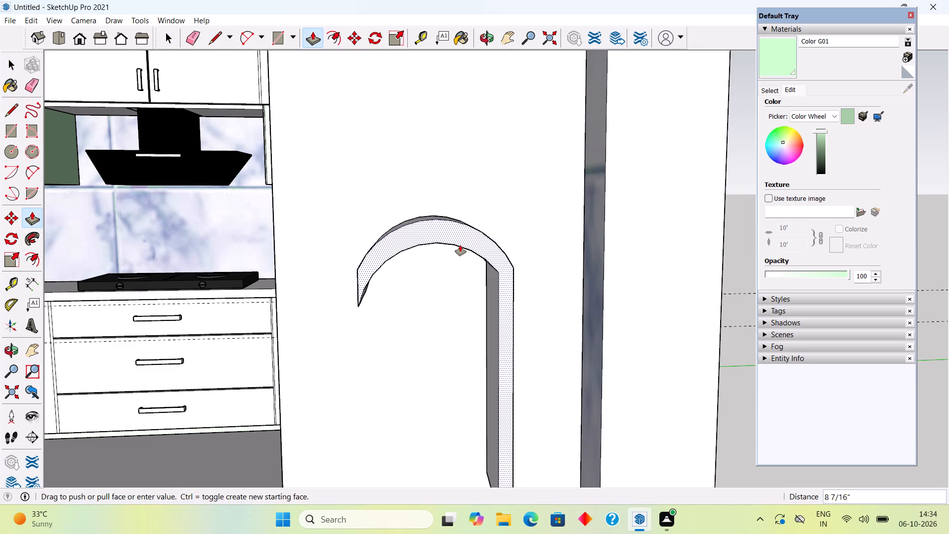
{"action": "type", "text": "1\""}
{"action": "key", "text": "Return"}
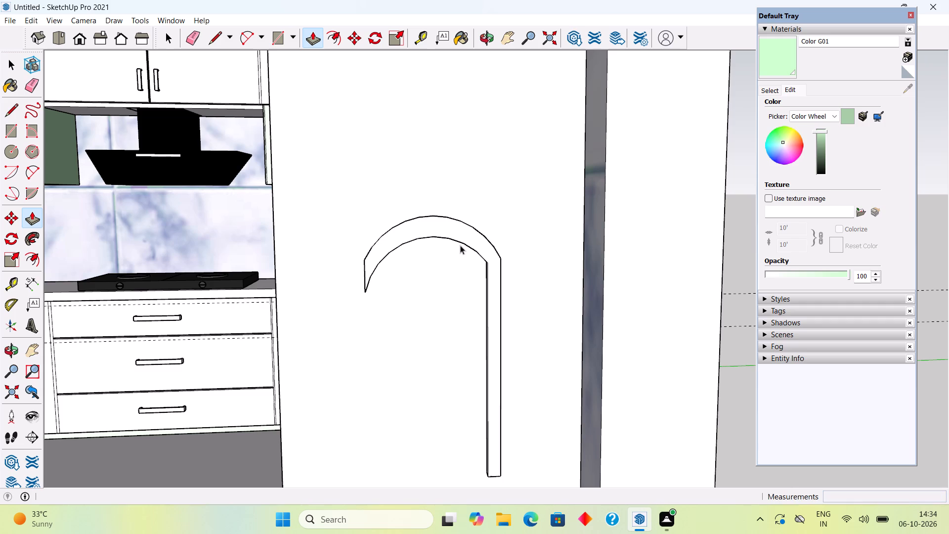
Select all the connected geometry of the extruded tap and make it a group.
{"action": "key", "text": "space"}
{"action": "left_click", "coordinate": [460, 240]}
{"action": "double_click", "coordinate": [461, 237]}
{"action": "middle_click_drag", "start_coordinate": [461, 237], "coordinate": [479, 288]}
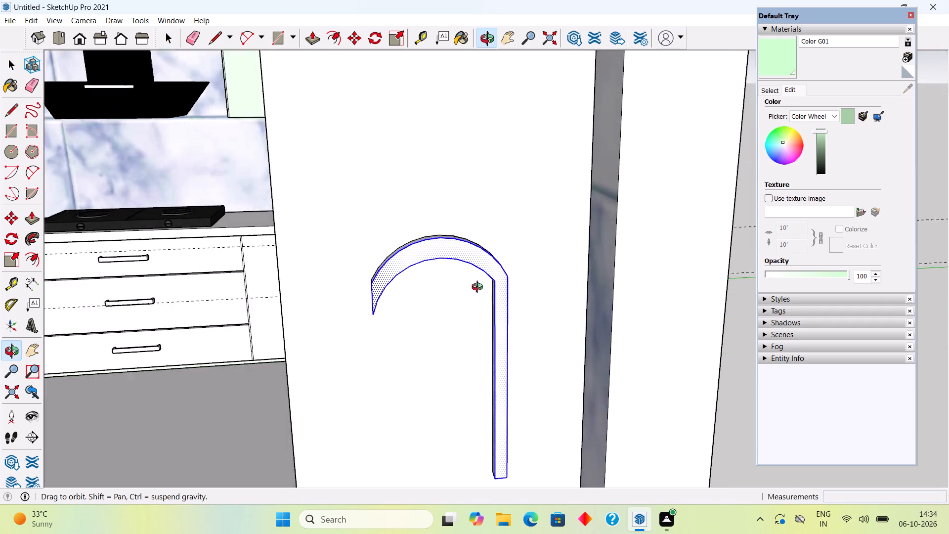
{"action": "middle_click_drag", "start_coordinate": [479, 288], "coordinate": [488, 347]}
{"action": "triple_click", "coordinate": [458, 284]}
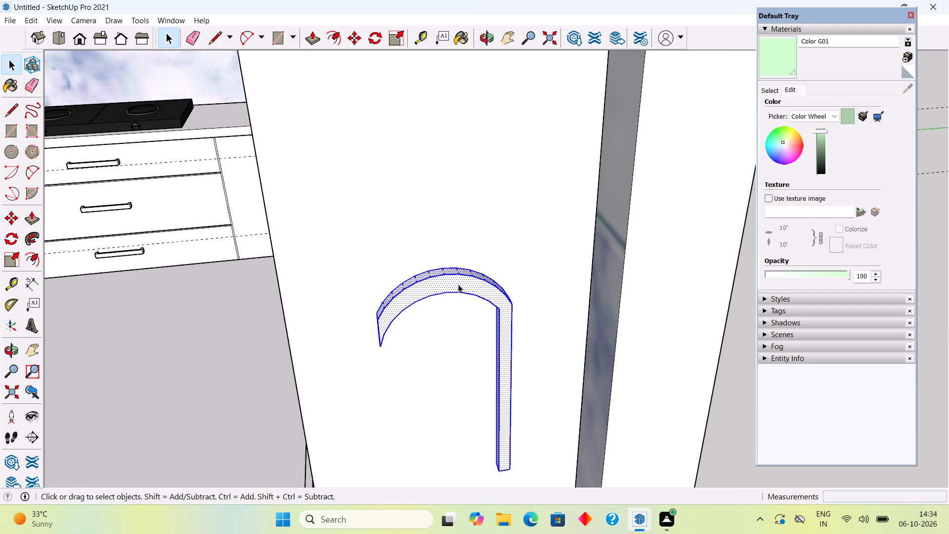
{"action": "right_click", "coordinate": [458, 284]}
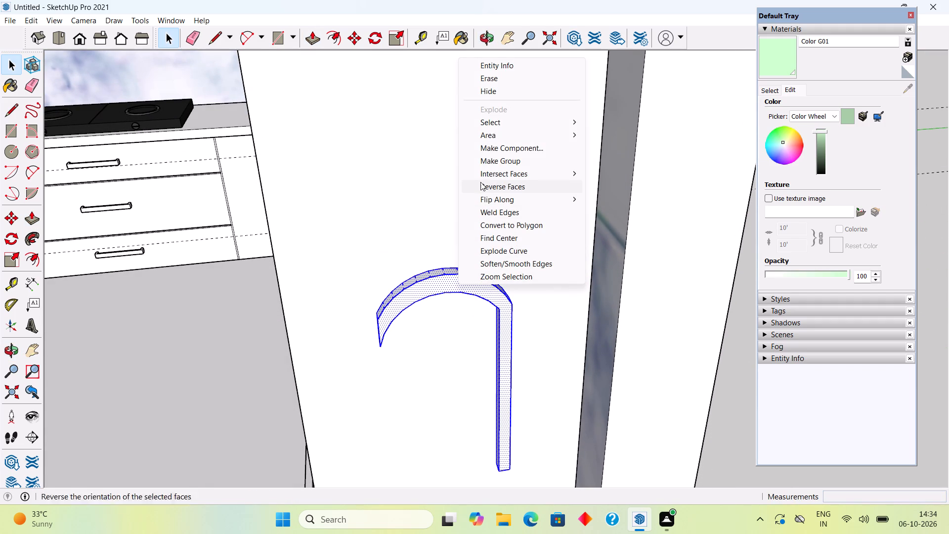
{"action": "left_click", "coordinate": [494, 162]}
Move the tap group off the tall side panel by about 1' 8 3/4", and again along the red axis towards the sink wall.
{"action": "scroll", "coordinate": [536, 296], "scroll_direction": "down", "scroll_amount": 2}
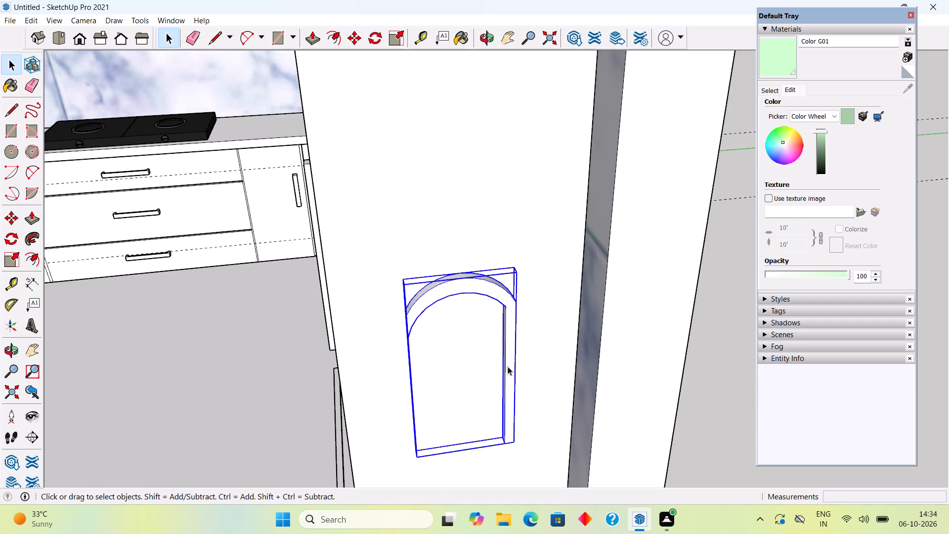
{"action": "key", "text": "m"}
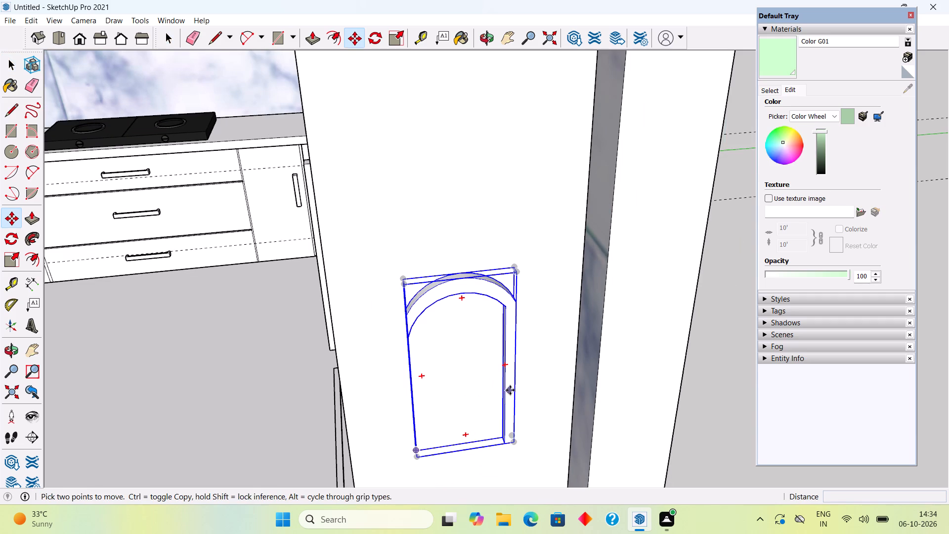
{"action": "left_click", "coordinate": [516, 380]}
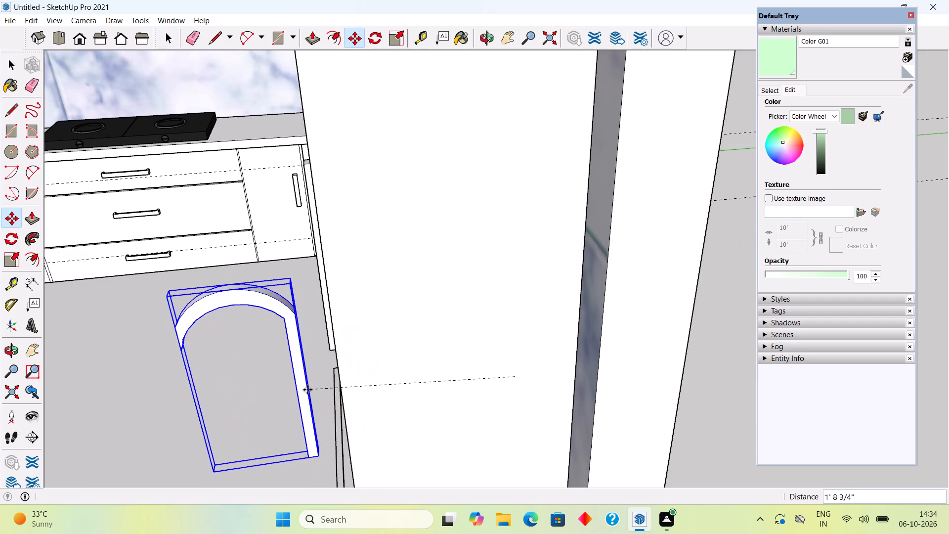
{"action": "left_click", "coordinate": [307, 390]}
{"action": "middle_click_drag", "start_coordinate": [294, 355], "coordinate": [474, 253]}
{"action": "left_click", "coordinate": [440, 203]}
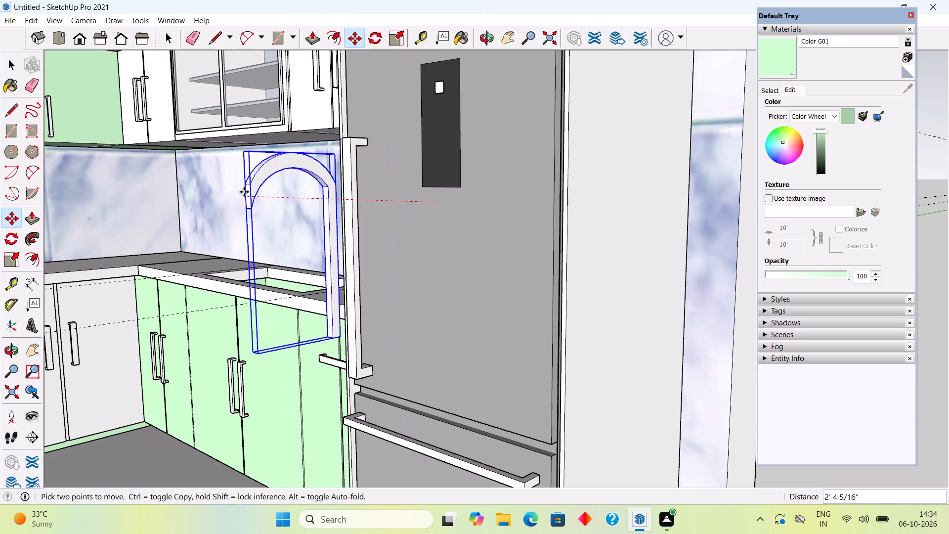
{"action": "left_click", "coordinate": [244, 192]}
Move the tap group from beside the refrigerator to above the sink opening, and bring it forward from the marble backsplash.
{"action": "middle_click_drag", "start_coordinate": [289, 264], "coordinate": [498, 304]}
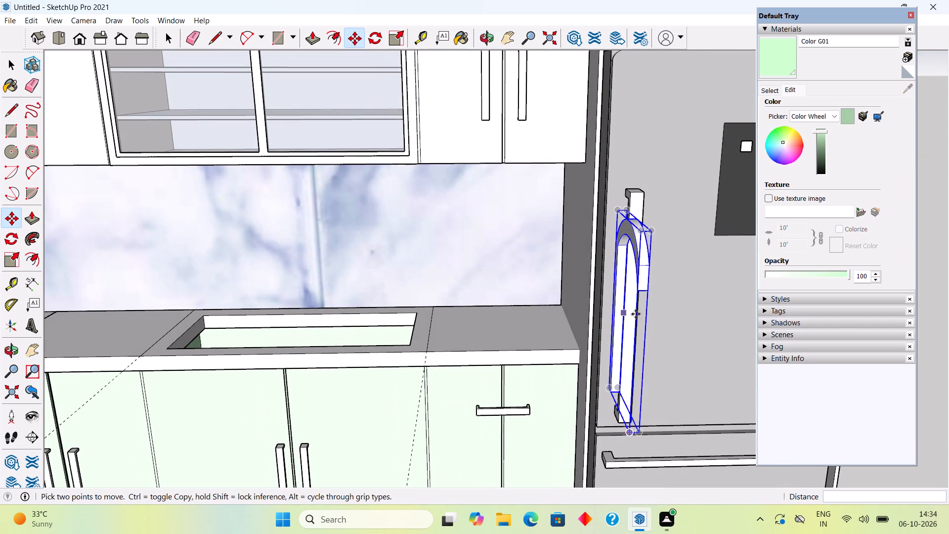
{"action": "left_click", "coordinate": [619, 280]}
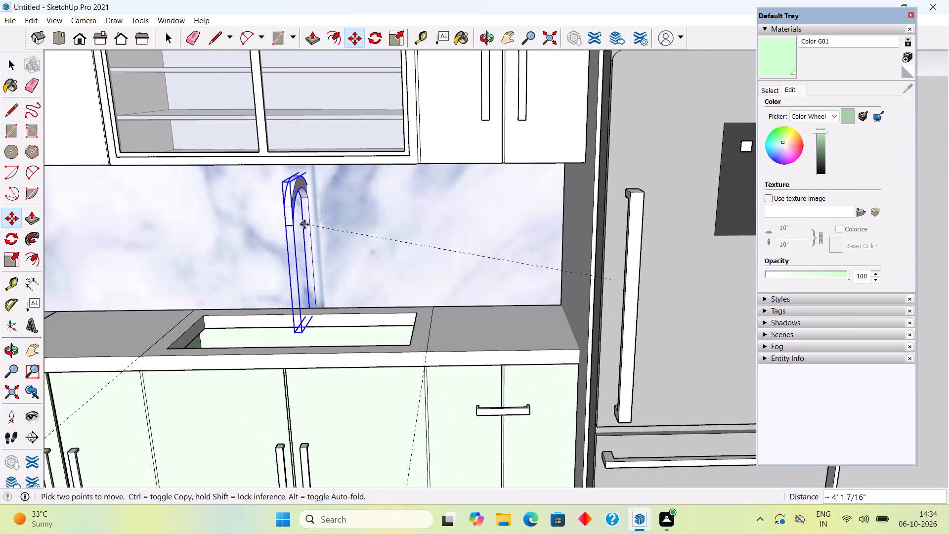
{"action": "left_click", "coordinate": [308, 239]}
{"action": "middle_click_drag", "start_coordinate": [319, 261], "coordinate": [525, 273]}
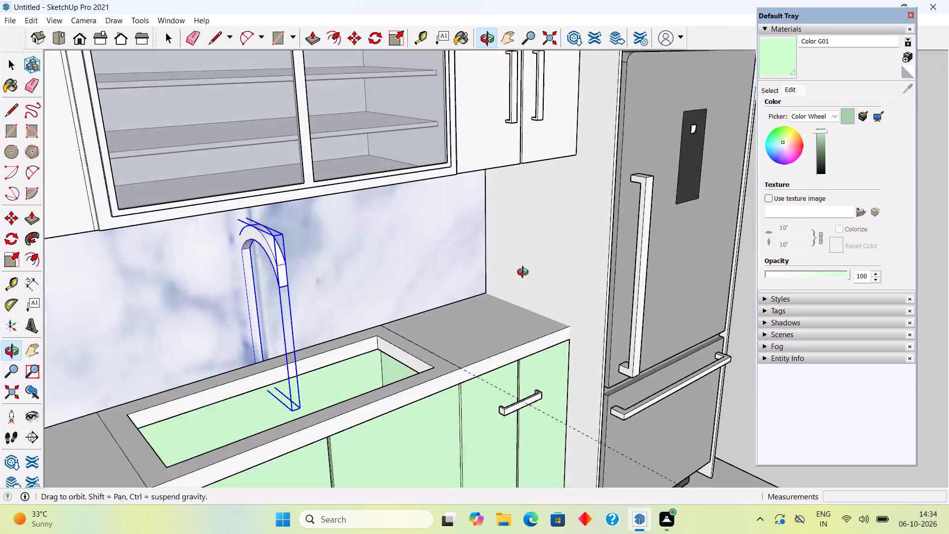
{"action": "middle_click_drag", "start_coordinate": [525, 273], "coordinate": [548, 273]}
{"action": "middle_click_drag", "start_coordinate": [274, 284], "coordinate": [341, 237]}
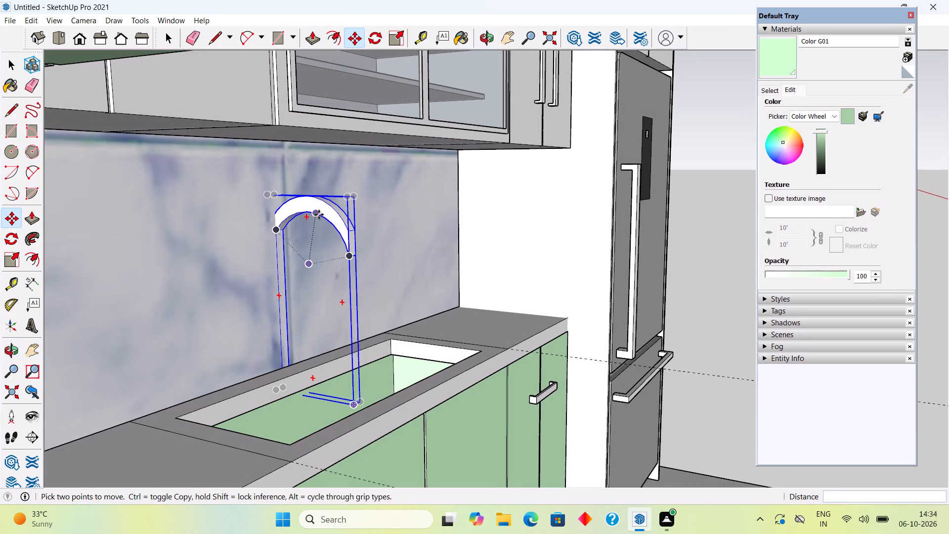
{"action": "left_click", "coordinate": [319, 215]}
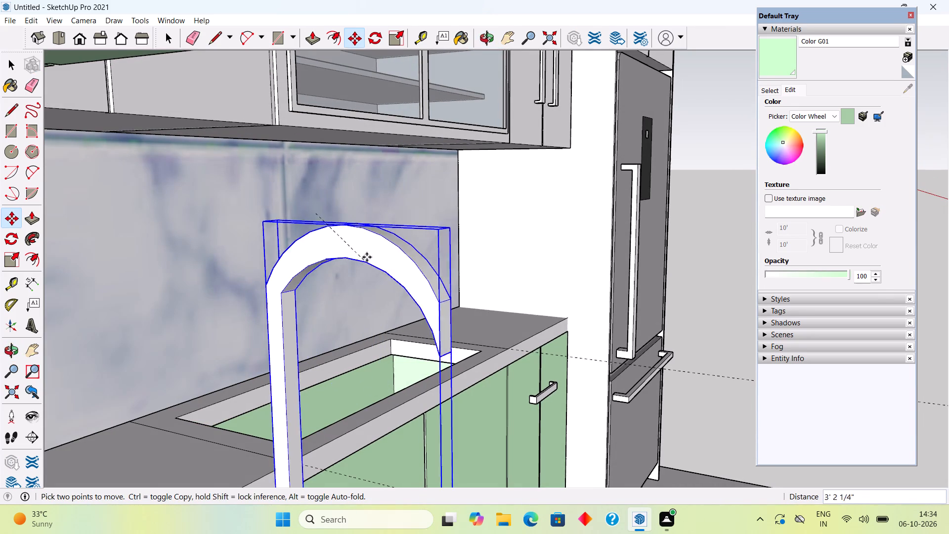
{"action": "left_click", "coordinate": [366, 218]}
Move the tap by its base corner about 6 3/16" so it stands on the countertop strip behind the sink opening.
{"action": "scroll", "coordinate": [343, 431], "scroll_direction": "up", "scroll_amount": 5}
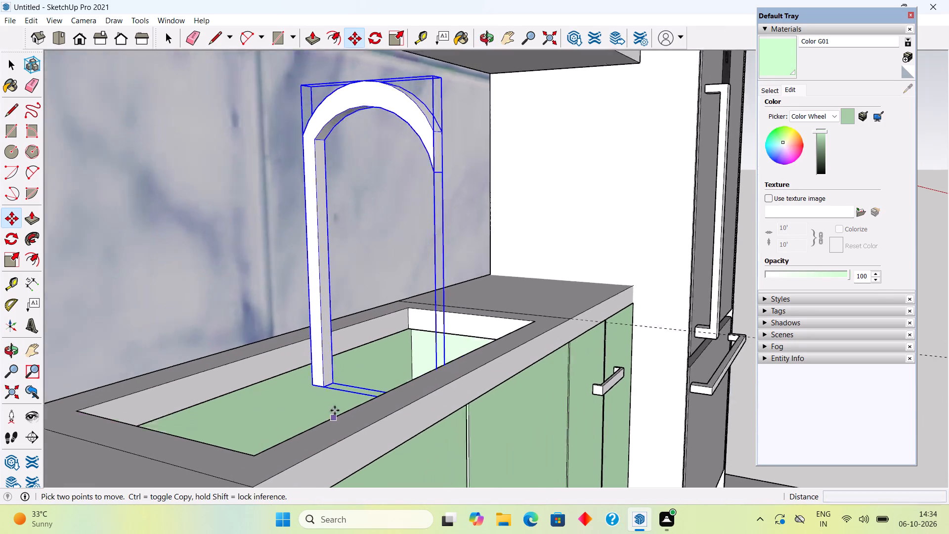
{"action": "scroll", "coordinate": [335, 410], "scroll_direction": "up", "scroll_amount": 7}
{"action": "left_click", "coordinate": [299, 365]}
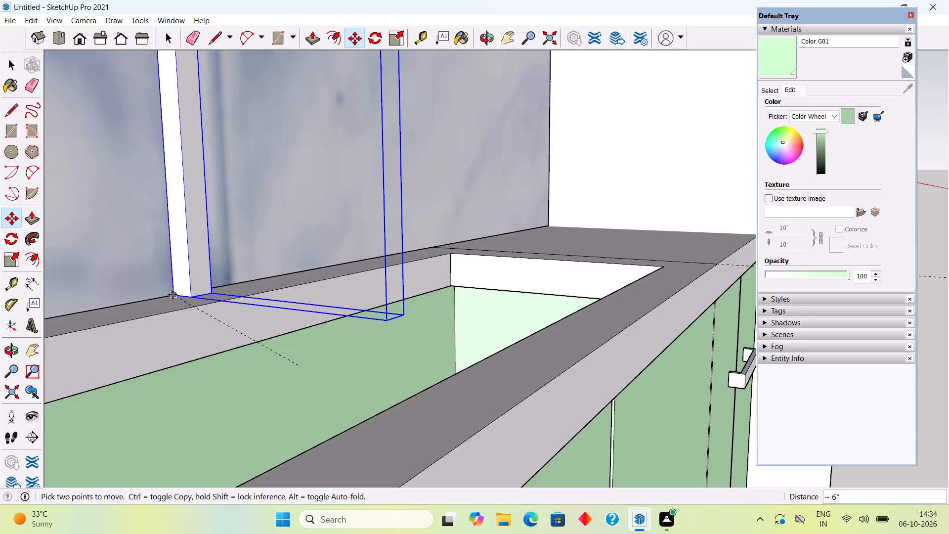
{"action": "left_click", "coordinate": [159, 298]}
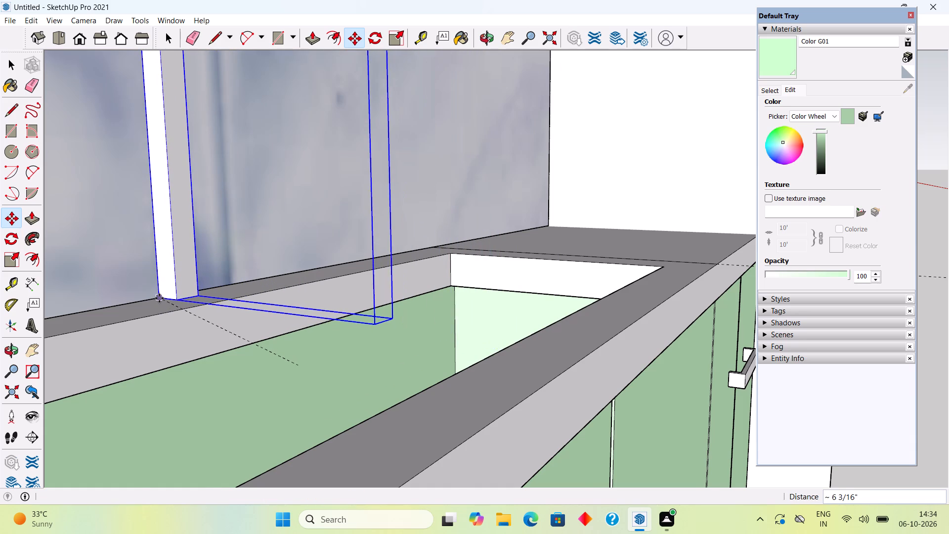
Examine the tap's position behind the sink and its clearance from the backsplash from several angles.
{"action": "scroll", "coordinate": [159, 298], "scroll_direction": "down", "scroll_amount": 14}
{"action": "scroll", "coordinate": [150, 344], "scroll_direction": "down", "scroll_amount": 1}
{"action": "middle_click_drag", "start_coordinate": [149, 346], "coordinate": [148, 348]}
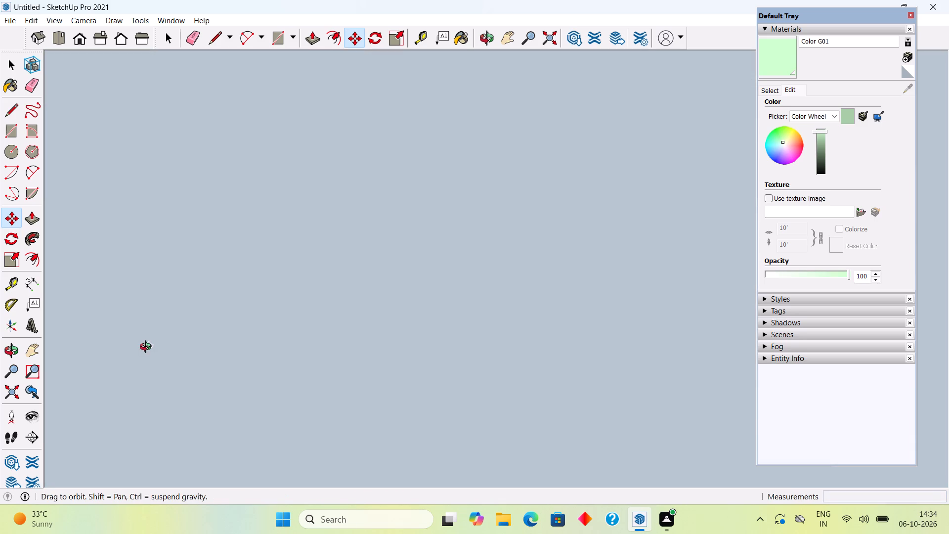
{"action": "middle_click_drag", "start_coordinate": [148, 348], "coordinate": [146, 351]}
{"action": "left_click", "coordinate": [6, 391]}
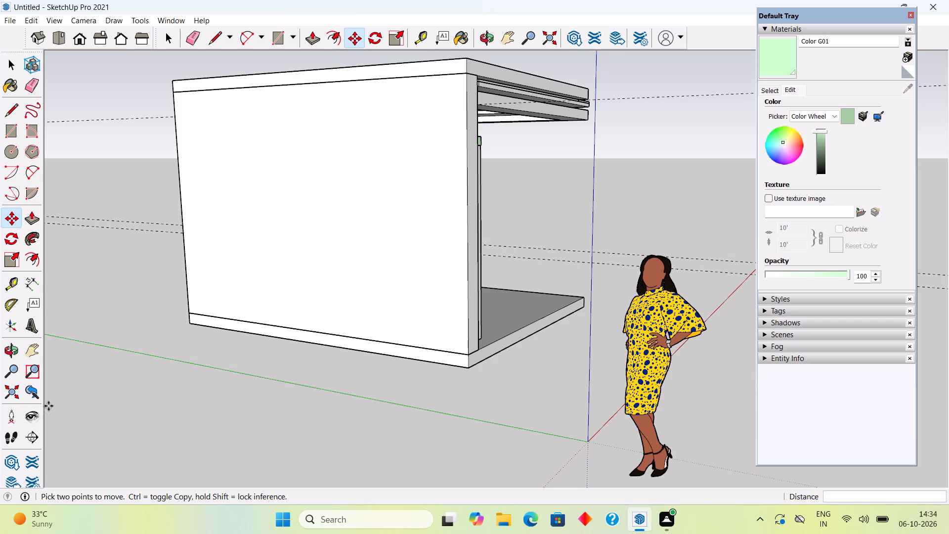
{"action": "scroll", "coordinate": [49, 406], "scroll_direction": "down", "scroll_amount": 2}
{"action": "middle_click_drag", "start_coordinate": [438, 333], "coordinate": [291, 348]}
{"action": "scroll", "coordinate": [500, 252], "scroll_direction": "up", "scroll_amount": 4}
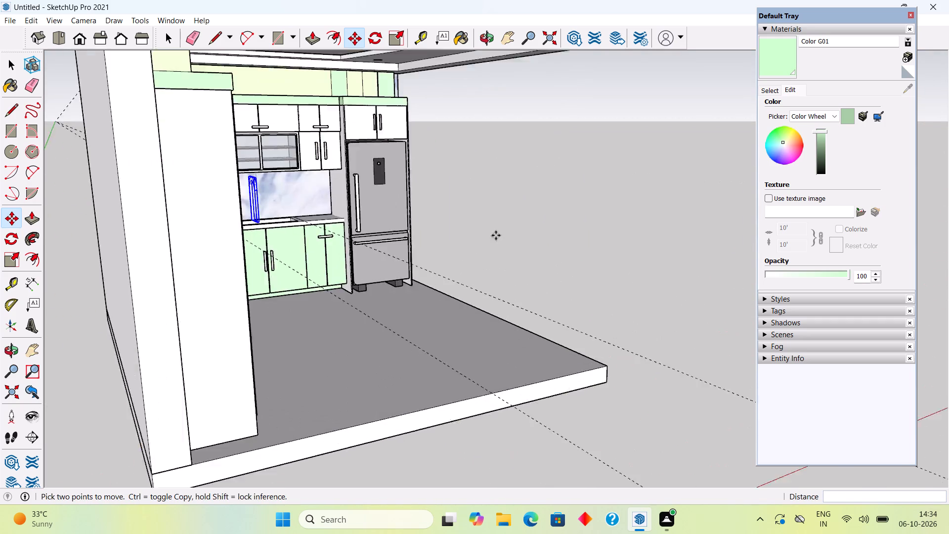
{"action": "scroll", "coordinate": [496, 235], "scroll_direction": "up", "scroll_amount": 14}
{"action": "scroll", "coordinate": [125, 171], "scroll_direction": "up", "scroll_amount": 15}
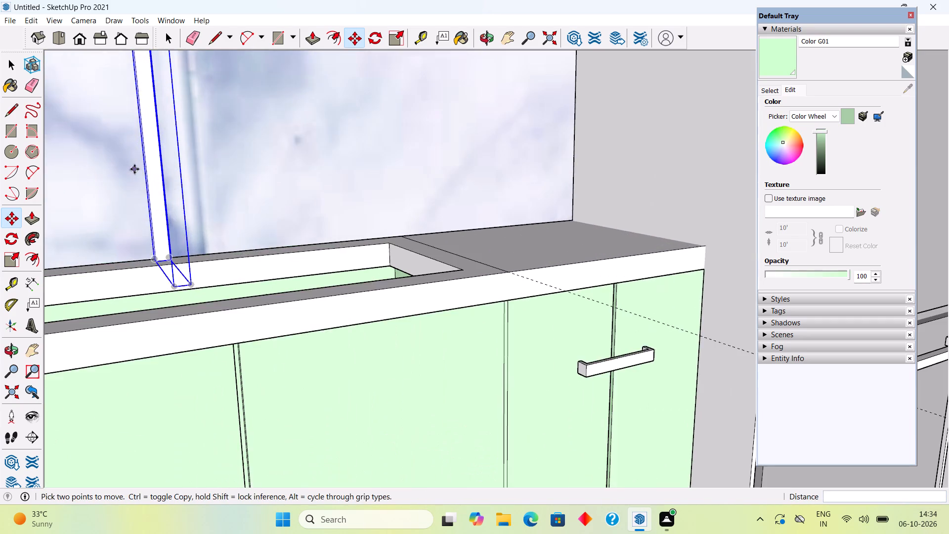
{"action": "middle_click_drag", "start_coordinate": [154, 176], "coordinate": [288, 225]}
{"action": "scroll", "coordinate": [287, 229], "scroll_direction": "down", "scroll_amount": 7}
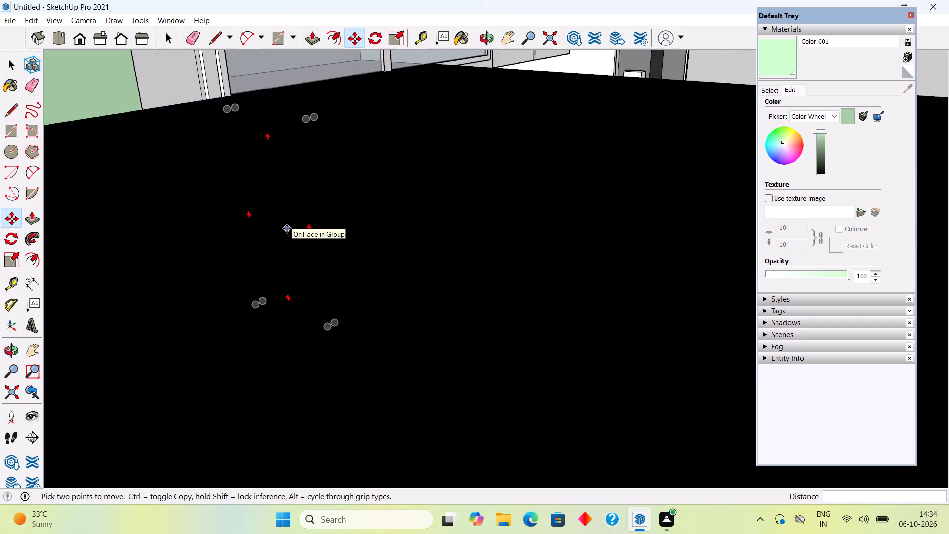
{"action": "scroll", "coordinate": [287, 229], "scroll_direction": "down", "scroll_amount": 2}
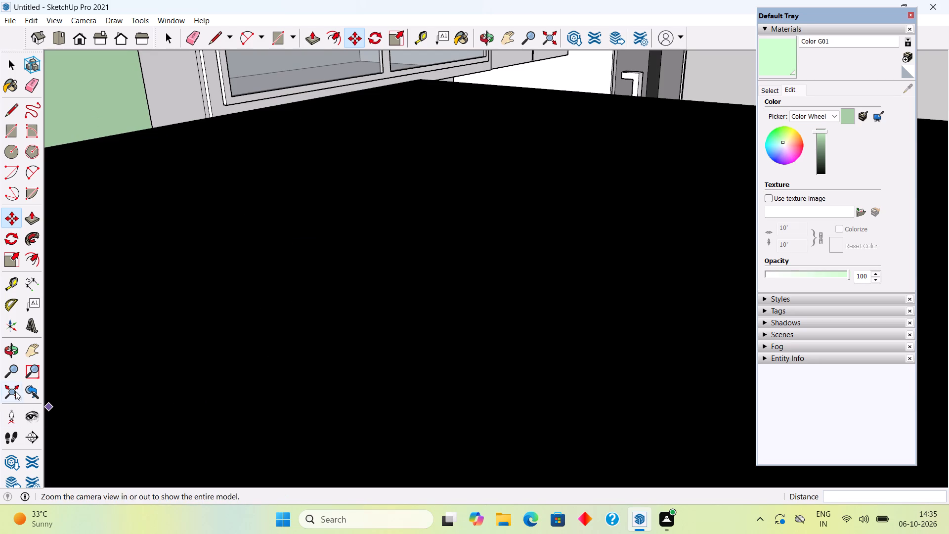
{"action": "left_click", "coordinate": [25, 391]}
{"action": "middle_click_drag", "start_coordinate": [335, 276], "coordinate": [308, 250]}
{"action": "scroll", "coordinate": [308, 250], "scroll_direction": "down", "scroll_amount": 7}
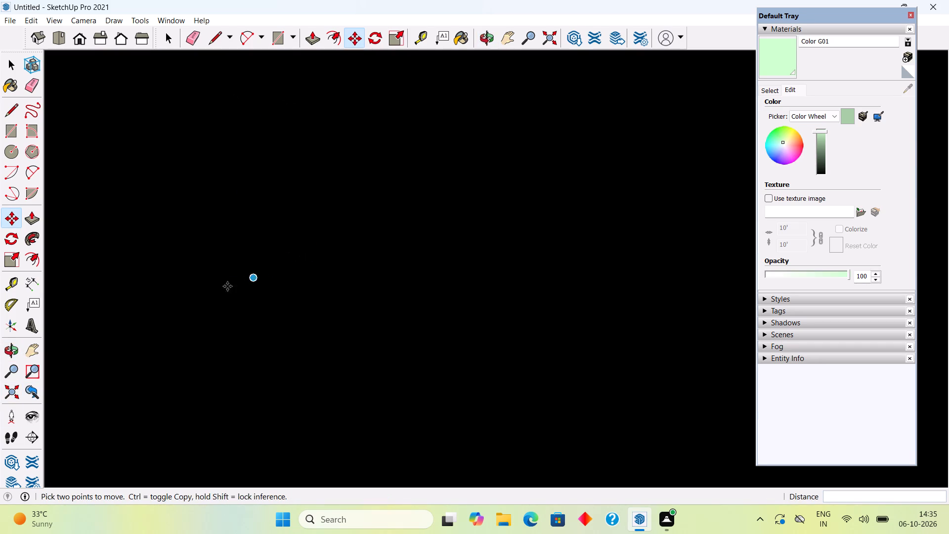
{"action": "left_click", "coordinate": [41, 391]}
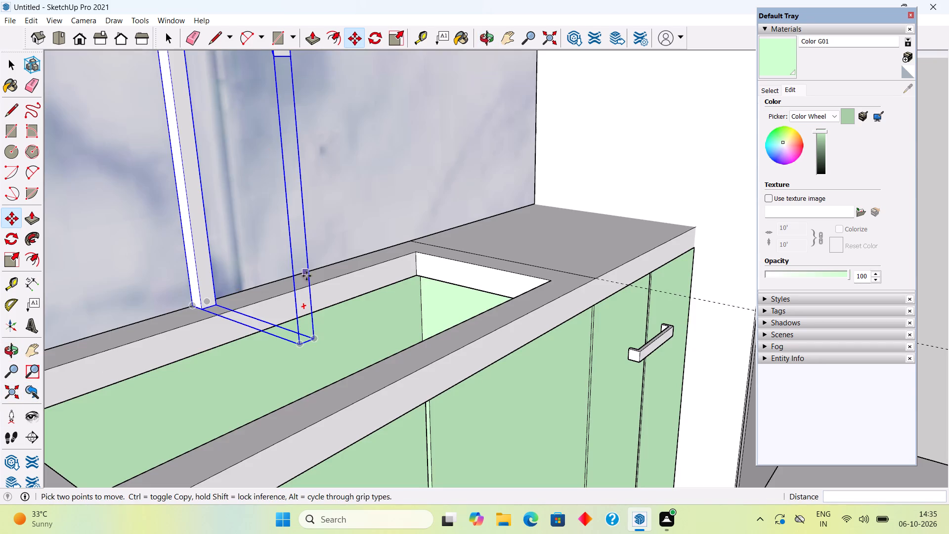
{"action": "middle_click_drag", "start_coordinate": [307, 275], "coordinate": [216, 256]}
{"action": "scroll", "coordinate": [216, 256], "scroll_direction": "down", "scroll_amount": 8}
{"action": "scroll", "coordinate": [166, 78], "scroll_direction": "up", "scroll_amount": 4}
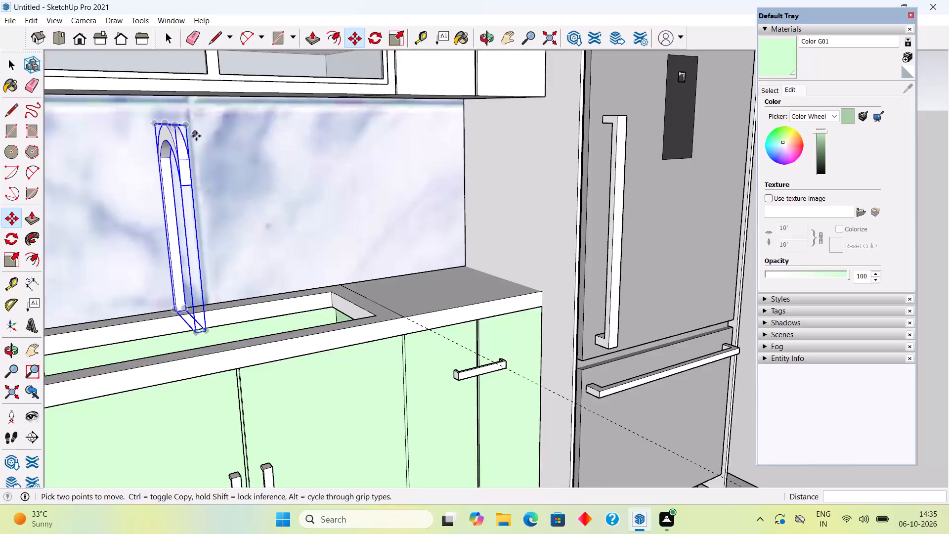
{"action": "scroll", "coordinate": [197, 142], "scroll_direction": "down", "scroll_amount": 1}
{"action": "scroll", "coordinate": [199, 150], "scroll_direction": "up", "scroll_amount": 4}
{"action": "middle_click_drag", "start_coordinate": [208, 160], "coordinate": [296, 159]}
{"action": "scroll", "coordinate": [272, 186], "scroll_direction": "up", "scroll_amount": 3}
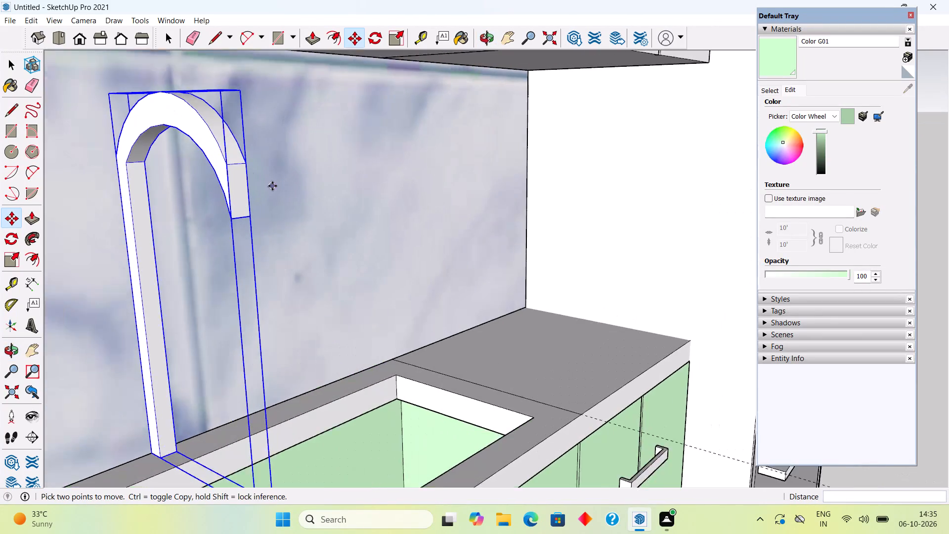
{"action": "scroll", "coordinate": [272, 186], "scroll_direction": "up", "scroll_amount": 1}
{"action": "scroll", "coordinate": [224, 192], "scroll_direction": "down", "scroll_amount": 6}
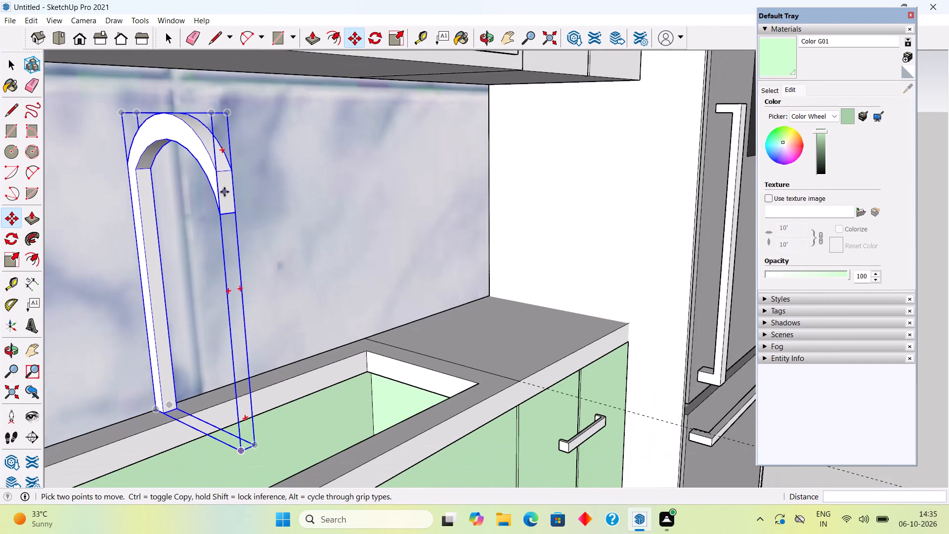
Clear the selection and check the tap in the whole kitchen and up close at its base.
{"action": "key", "text": "space"}
{"action": "scroll", "coordinate": [224, 192], "scroll_direction": "down", "scroll_amount": 7}
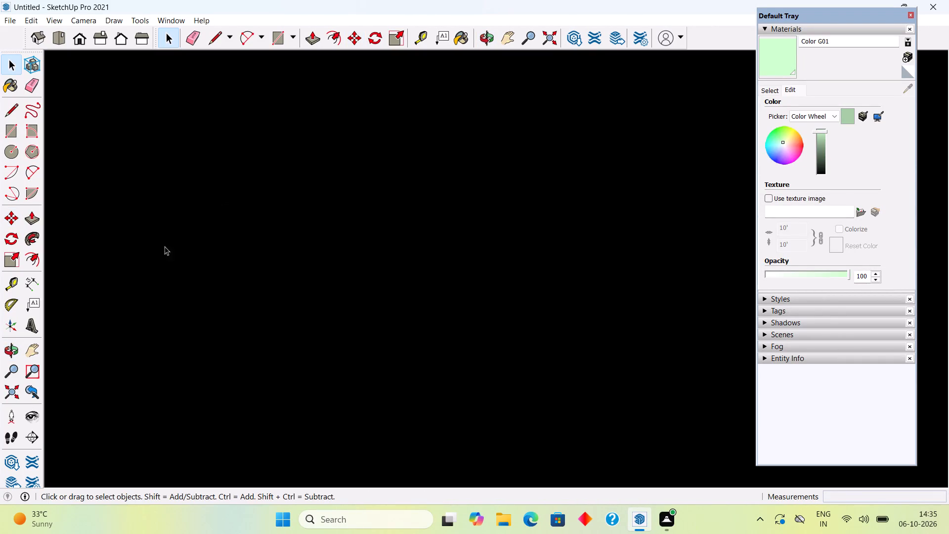
{"action": "left_click", "coordinate": [14, 388]}
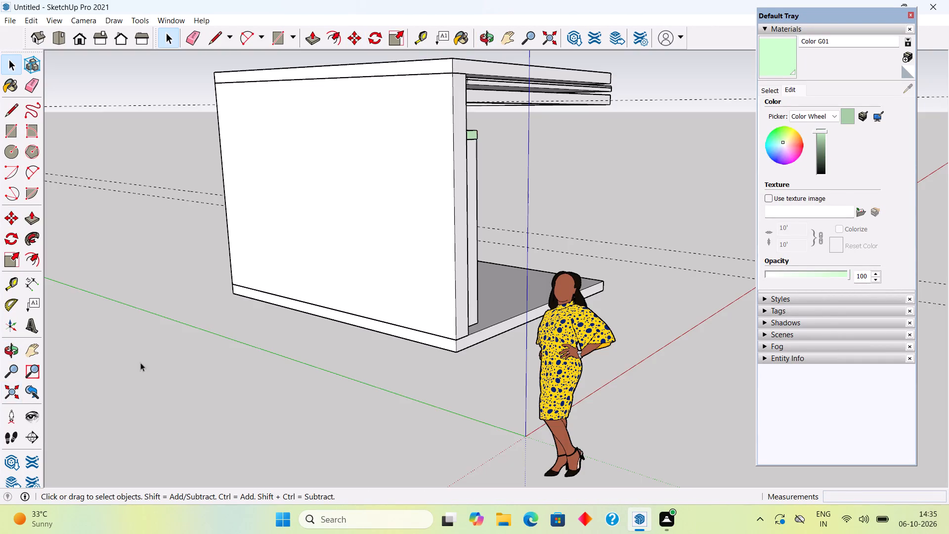
{"action": "middle_click_drag", "start_coordinate": [449, 246], "coordinate": [129, 263]}
{"action": "scroll", "coordinate": [129, 263], "scroll_direction": "down", "scroll_amount": 4}
{"action": "left_click", "coordinate": [621, 229]}
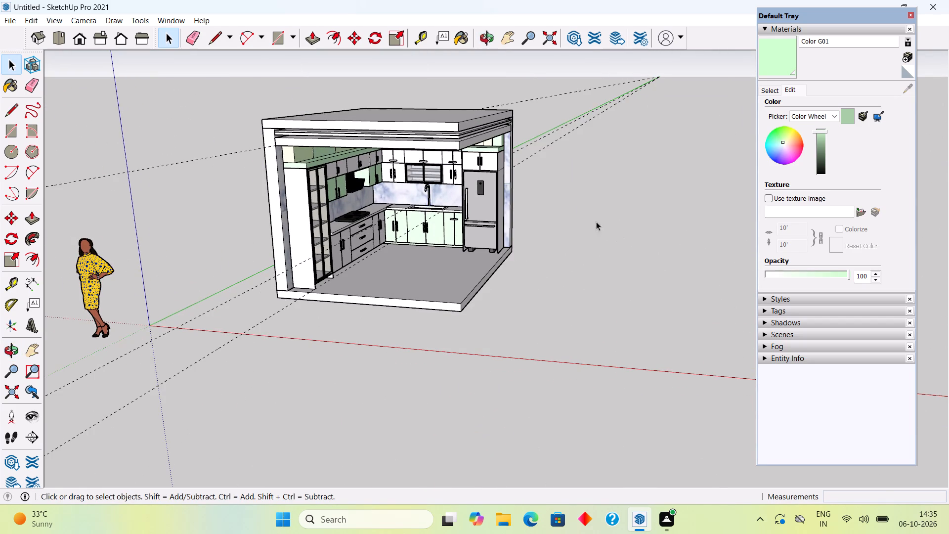
{"action": "scroll", "coordinate": [441, 194], "scroll_direction": "up", "scroll_amount": 5}
{"action": "scroll", "coordinate": [376, 207], "scroll_direction": "up", "scroll_amount": 4}
{"action": "scroll", "coordinate": [450, 175], "scroll_direction": "up", "scroll_amount": 4}
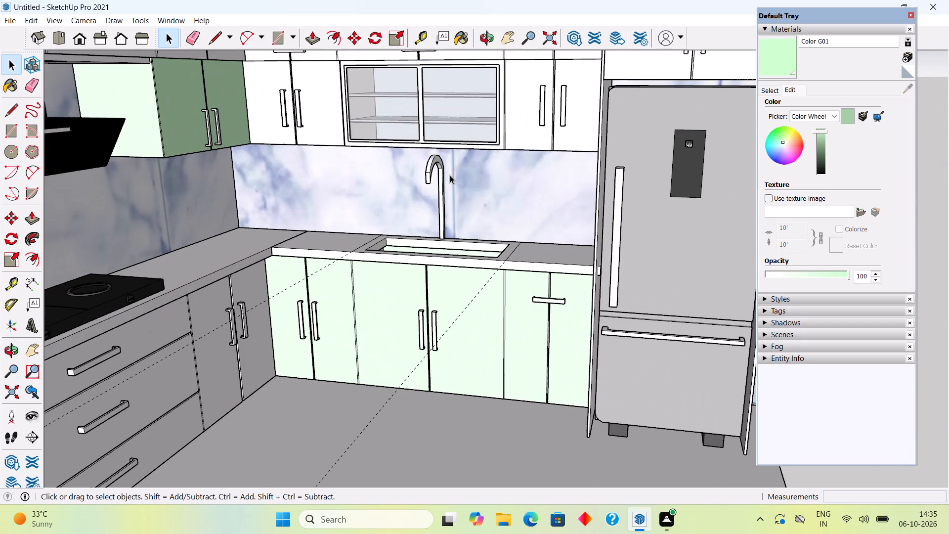
{"action": "scroll", "coordinate": [446, 200], "scroll_direction": "up", "scroll_amount": 9}
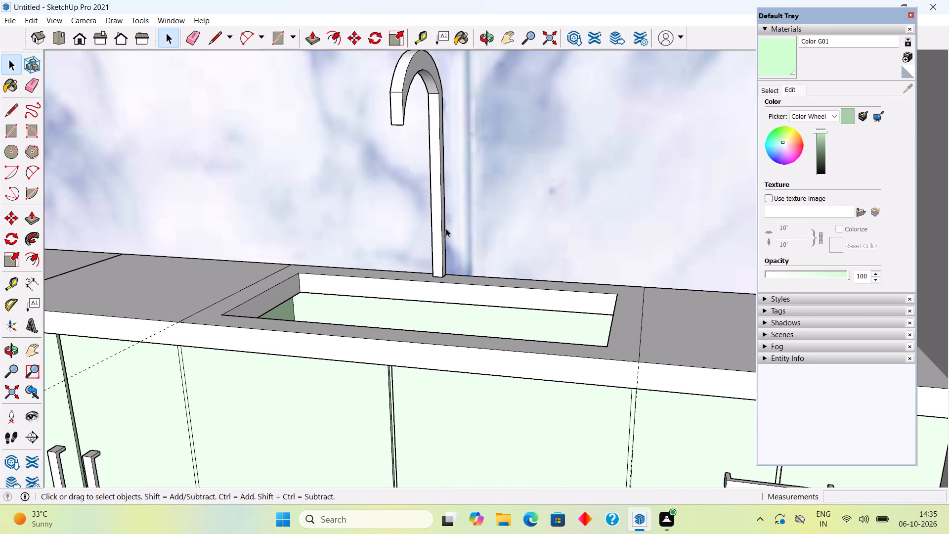
Move the tap straight down about 7 1/2" so it stands lower behind the sink opening.
{"action": "left_click", "coordinate": [444, 233]}
{"action": "key", "text": "m"}
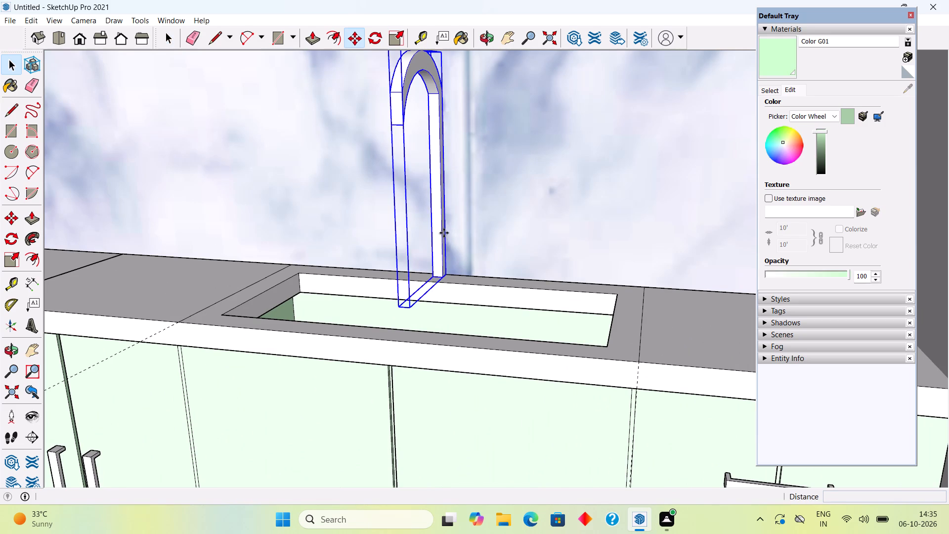
{"action": "left_click", "coordinate": [444, 233]}
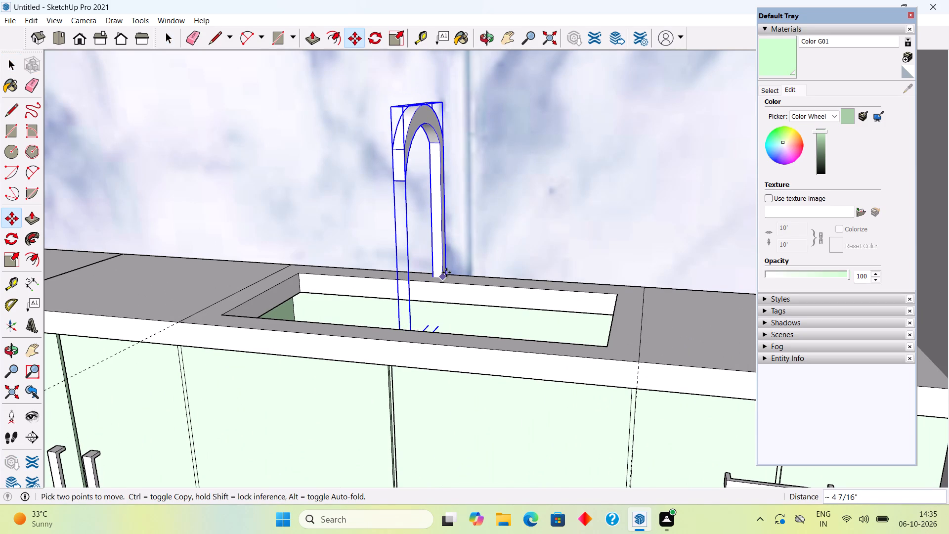
{"action": "left_click", "coordinate": [447, 307]}
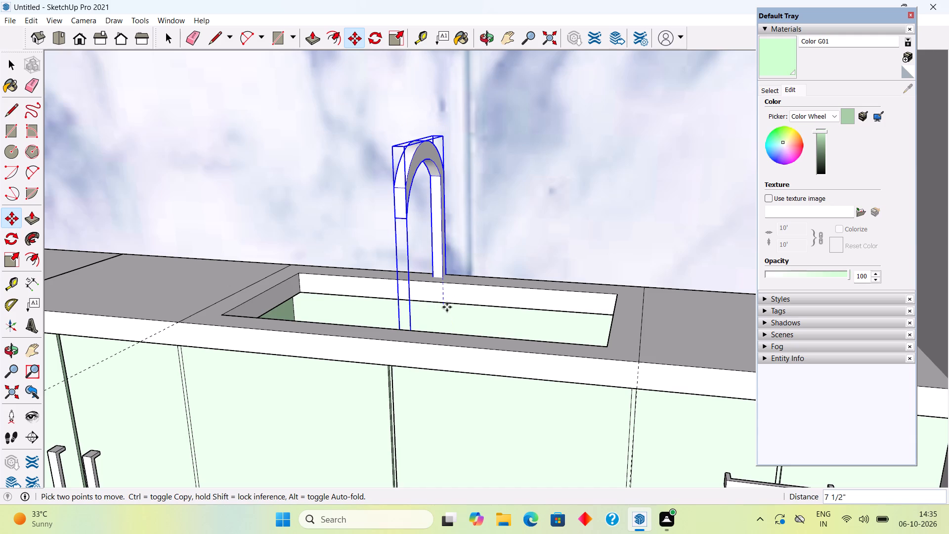
Paint the tap black with Color M09 from the Colors material collection and clear the selection.
{"action": "left_click", "coordinate": [770, 88]}
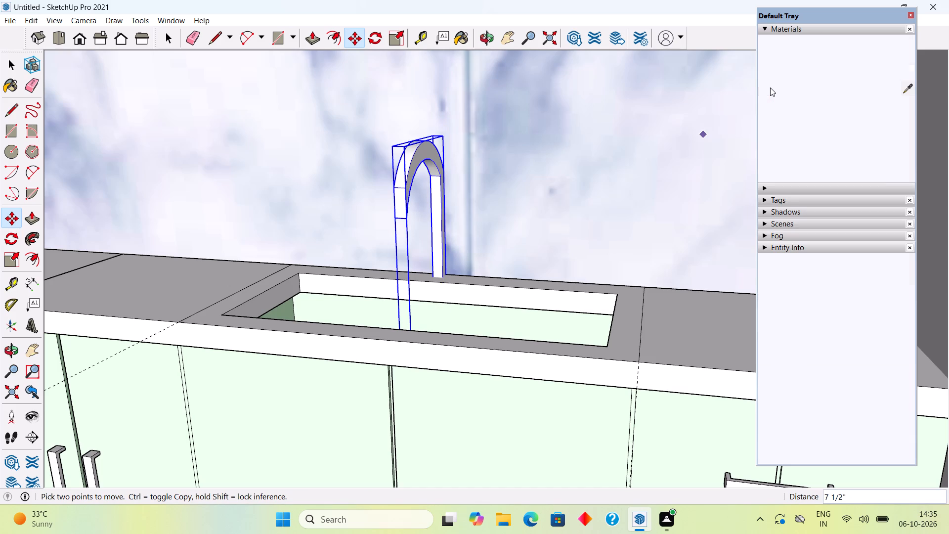
{"action": "left_click", "coordinate": [817, 102]}
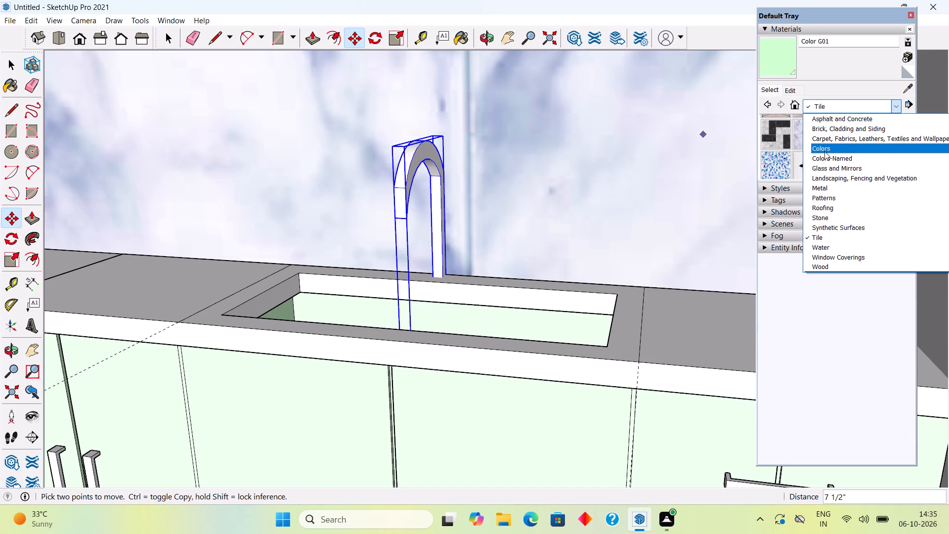
{"action": "left_click", "coordinate": [826, 152]}
{"action": "scroll", "coordinate": [838, 150], "scroll_direction": "down", "scroll_amount": 5}
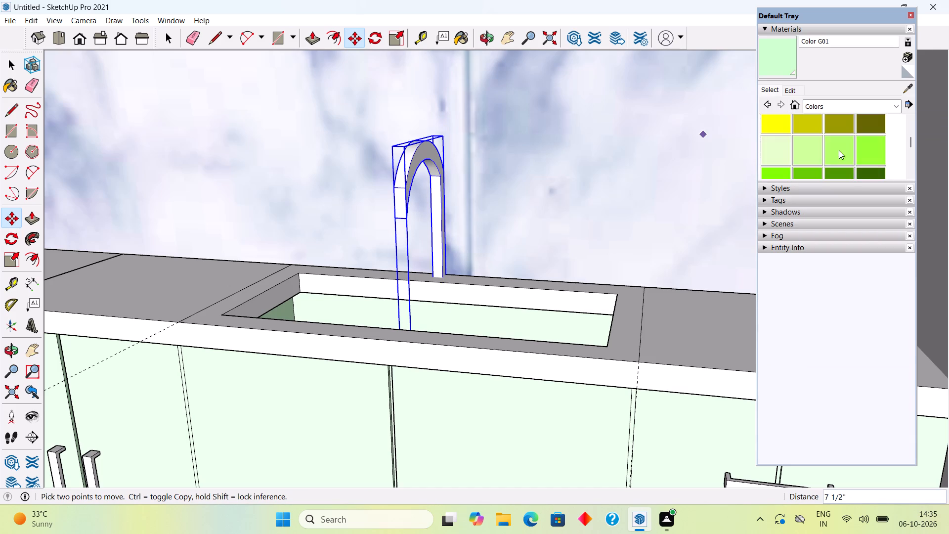
{"action": "scroll", "coordinate": [839, 150], "scroll_direction": "down", "scroll_amount": 12}
{"action": "left_click", "coordinate": [816, 138]}
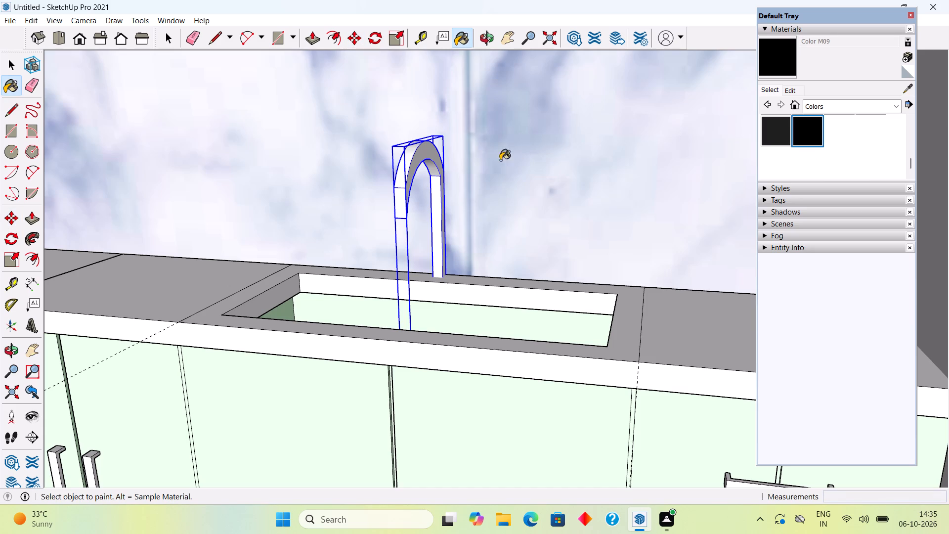
{"action": "left_click", "coordinate": [436, 164]}
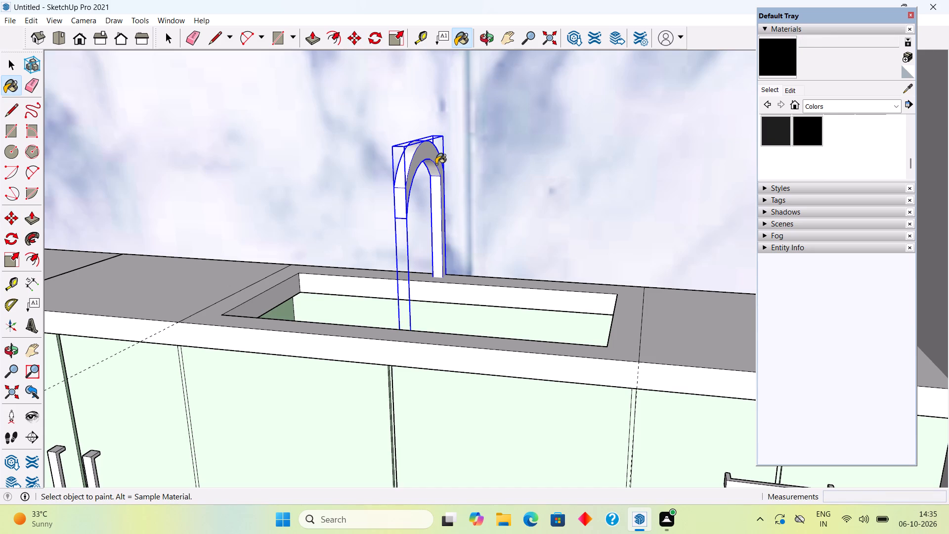
{"action": "key", "text": "space"}
{"action": "scroll", "coordinate": [436, 164], "scroll_direction": "down", "scroll_amount": 20}
{"action": "left_click", "coordinate": [685, 149]}
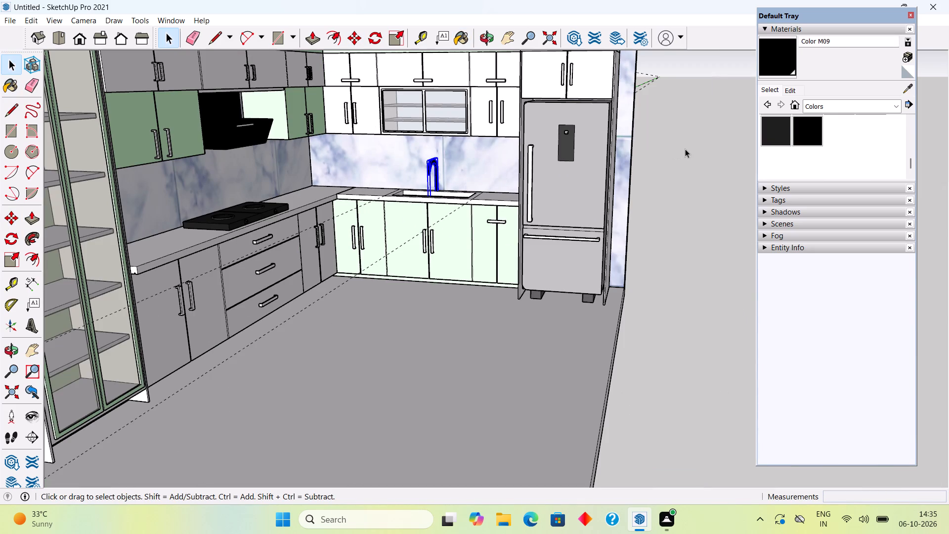
Delete all construction guides from the kitchen model.
{"action": "middle_click_drag", "start_coordinate": [493, 180], "coordinate": [293, 221]}
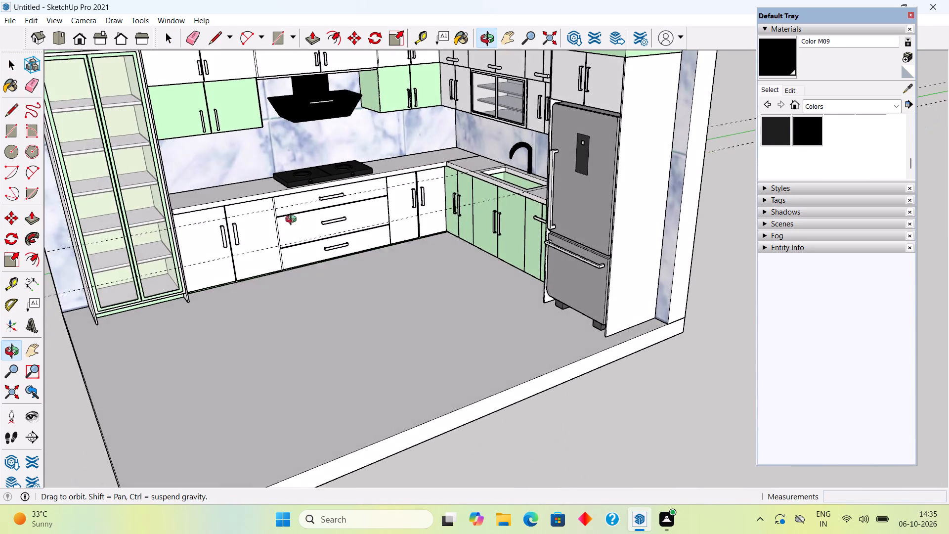
{"action": "middle_click_drag", "start_coordinate": [293, 221], "coordinate": [513, 215]}
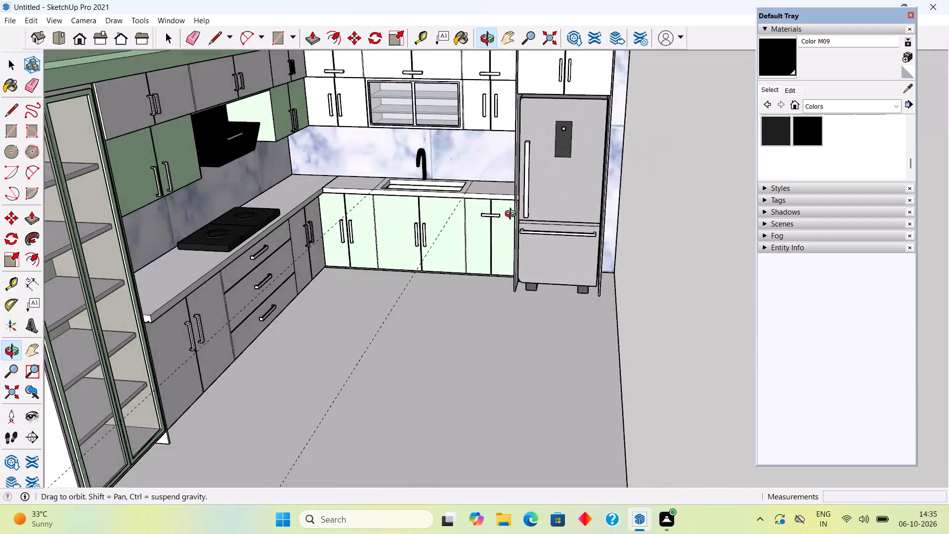
{"action": "middle_click_drag", "start_coordinate": [513, 215], "coordinate": [488, 199]}
{"action": "scroll", "coordinate": [488, 199], "scroll_direction": "down", "scroll_amount": 2}
{"action": "scroll", "coordinate": [260, 127], "scroll_direction": "down", "scroll_amount": 4}
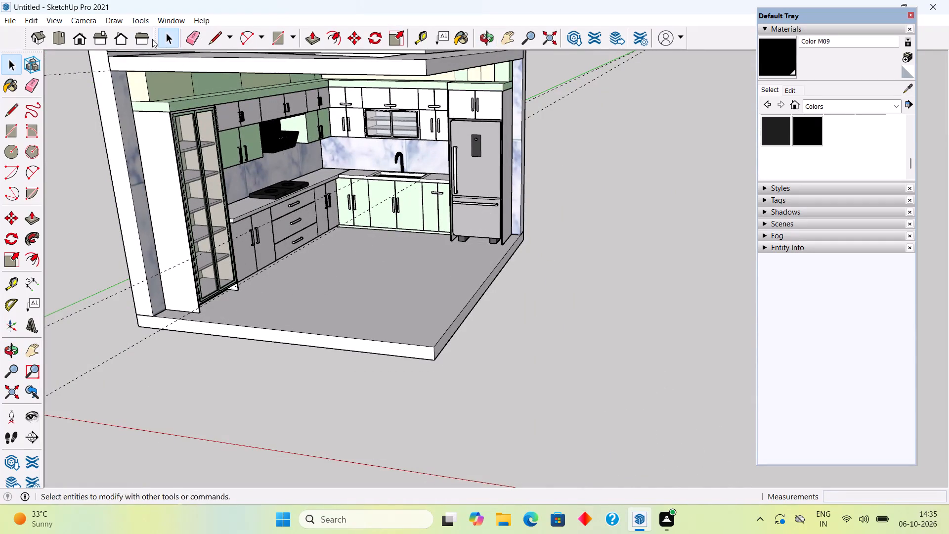
{"action": "left_click", "coordinate": [30, 23]}
{"action": "left_click", "coordinate": [84, 130]}
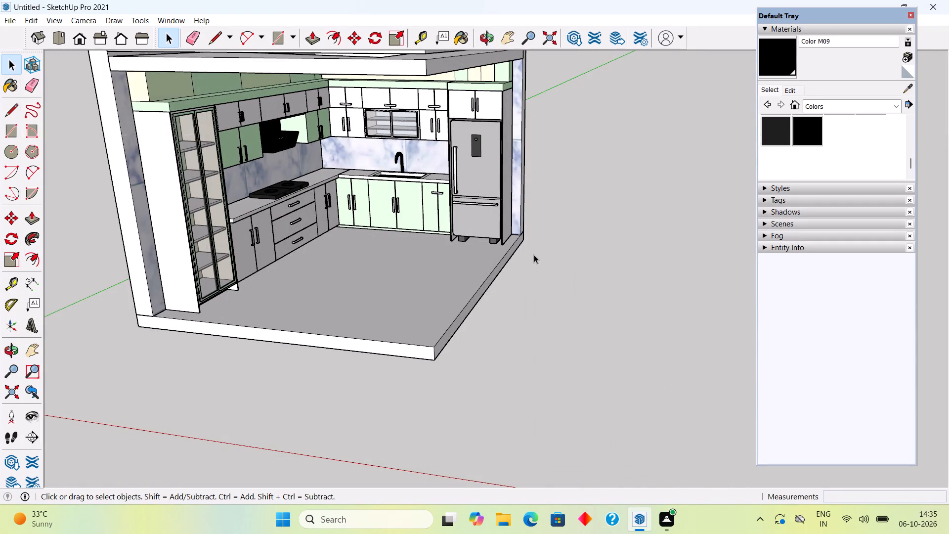
Paint the top face inside the floor group with White Subway Tile from the Tile collection, and leave the group.
{"action": "scroll", "coordinate": [537, 260], "scroll_direction": "up", "scroll_amount": 5}
{"action": "middle_click_drag", "start_coordinate": [479, 283], "coordinate": [268, 360]}
{"action": "scroll", "coordinate": [268, 360], "scroll_direction": "down", "scroll_amount": 3}
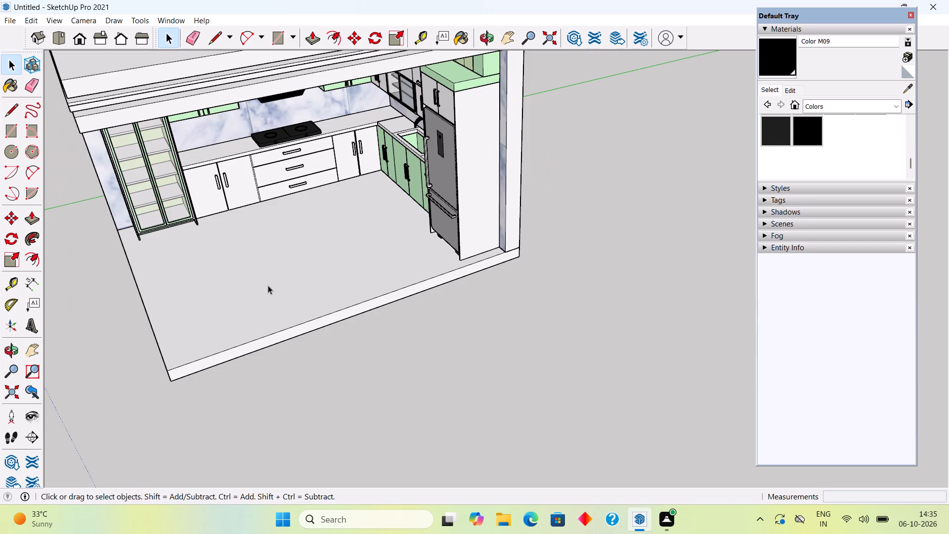
{"action": "left_click", "coordinate": [284, 275]}
{"action": "triple_click", "coordinate": [293, 271]}
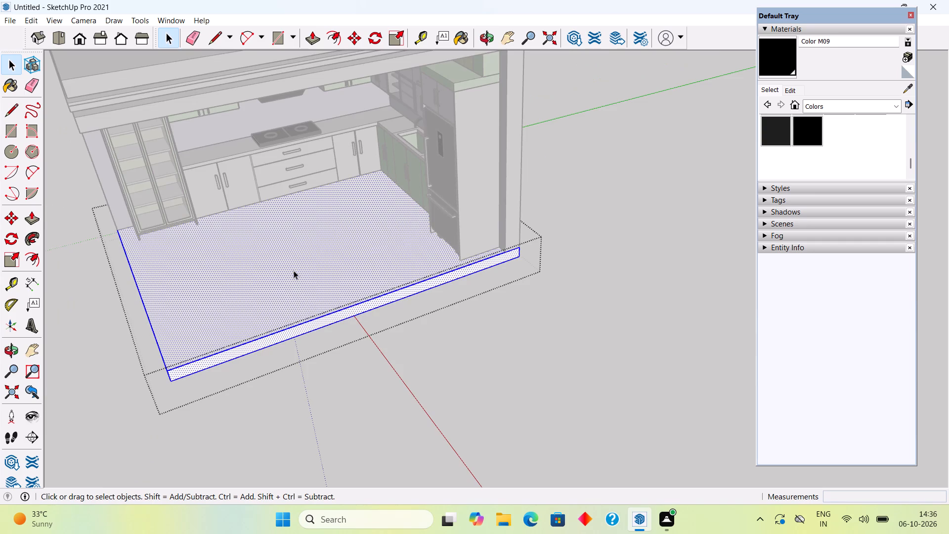
{"action": "left_click", "coordinate": [313, 237]}
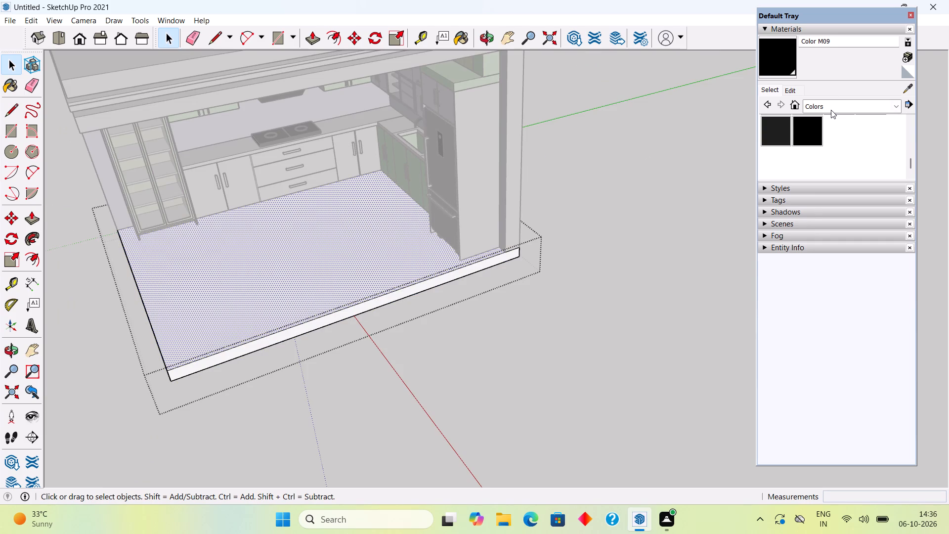
{"action": "left_click", "coordinate": [831, 110]}
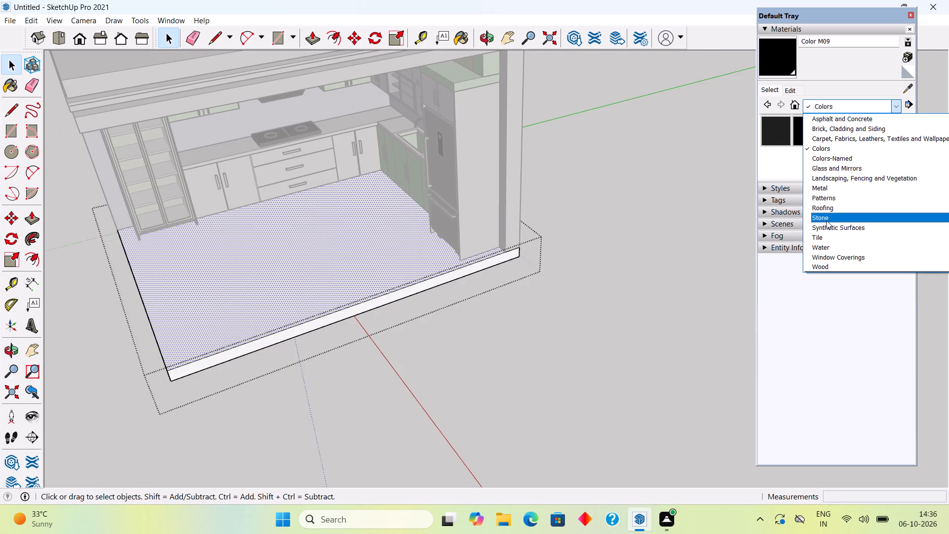
{"action": "left_click", "coordinate": [826, 235]}
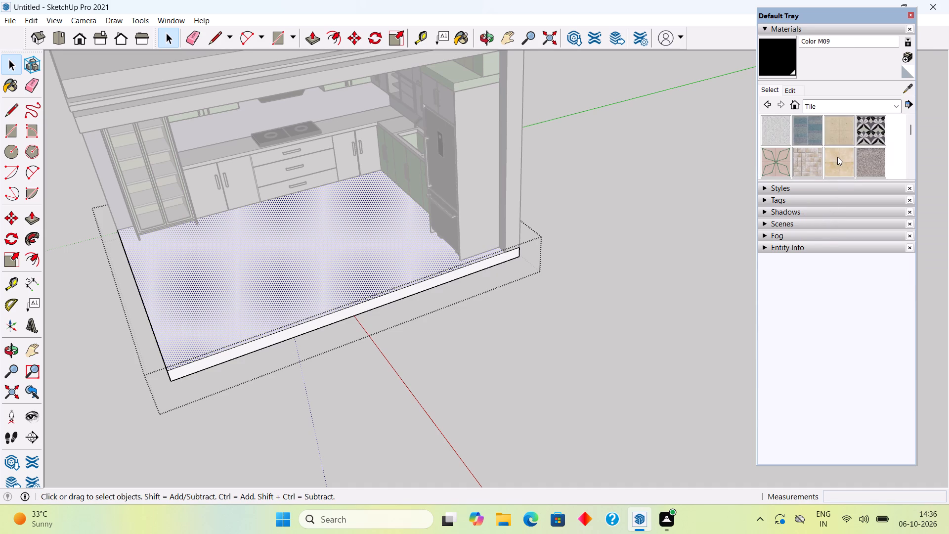
{"action": "scroll", "coordinate": [837, 157], "scroll_direction": "down", "scroll_amount": 5}
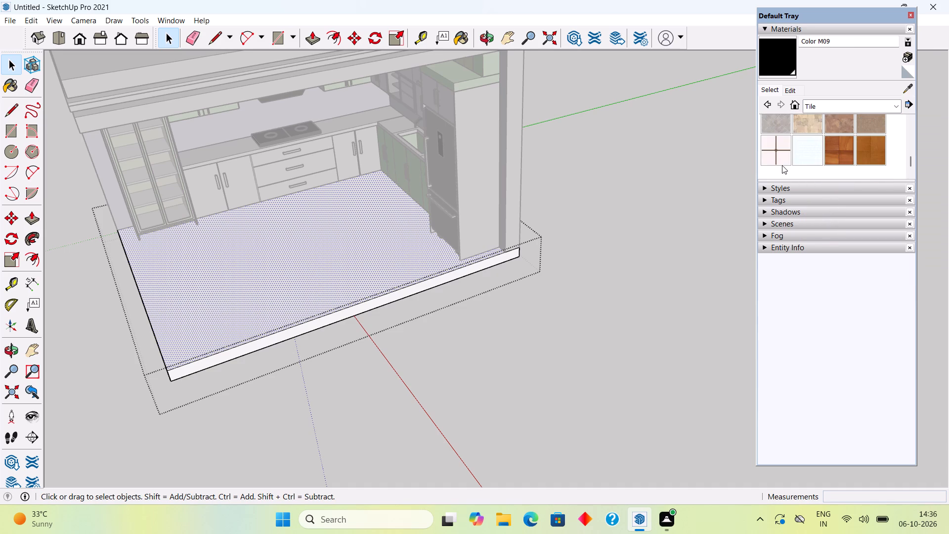
{"action": "left_click", "coordinate": [805, 154]}
{"action": "left_click", "coordinate": [357, 239]}
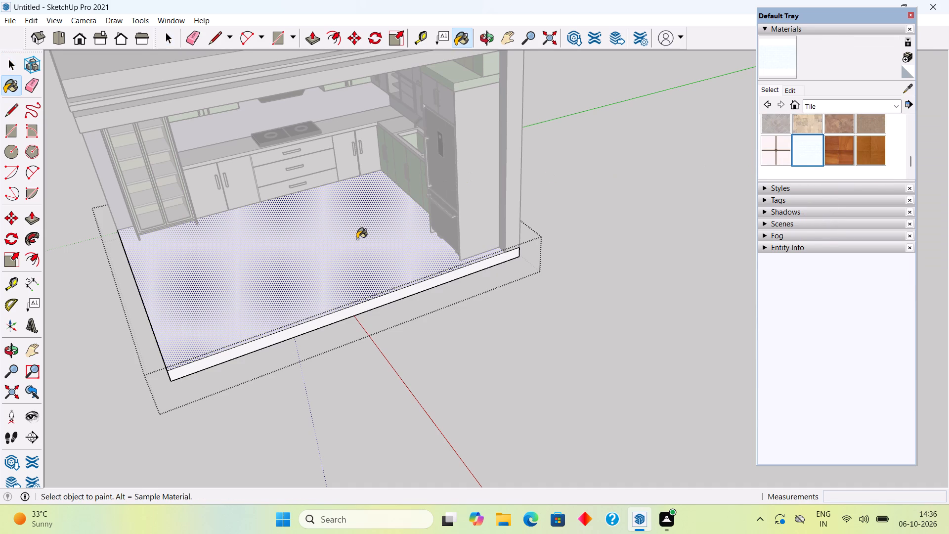
{"action": "scroll", "coordinate": [357, 240], "scroll_direction": "up", "scroll_amount": 7}
{"action": "scroll", "coordinate": [357, 240], "scroll_direction": "down", "scroll_amount": 4}
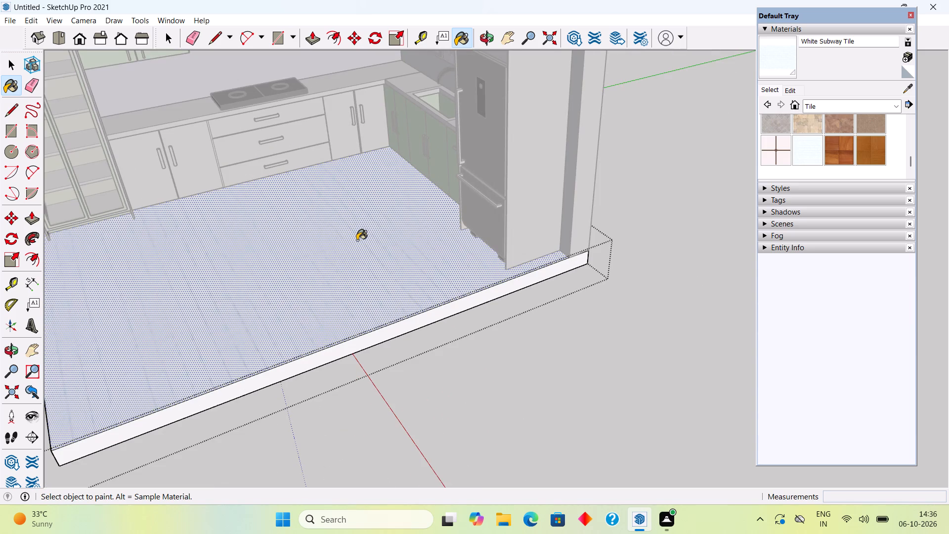
{"action": "key", "text": "space"}
{"action": "left_click", "coordinate": [556, 409]}
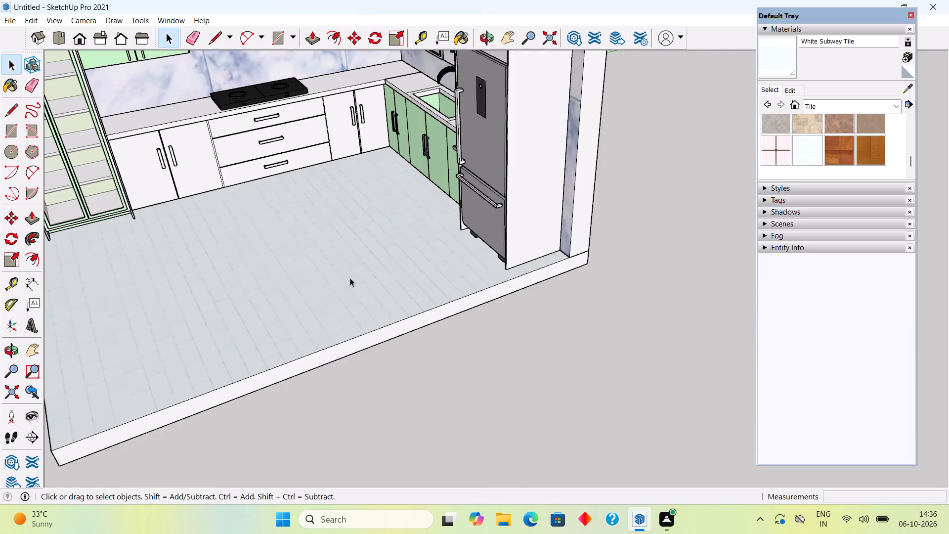
Draw an L-shaped floor strip before the base cabinets from rectangles about 7'6" by 1'9" and 4'4" by 1'6", and delete their shared edge.
{"action": "scroll", "coordinate": [350, 278], "scroll_direction": "up", "scroll_amount": 3}
{"action": "scroll", "coordinate": [350, 278], "scroll_direction": "down", "scroll_amount": 10}
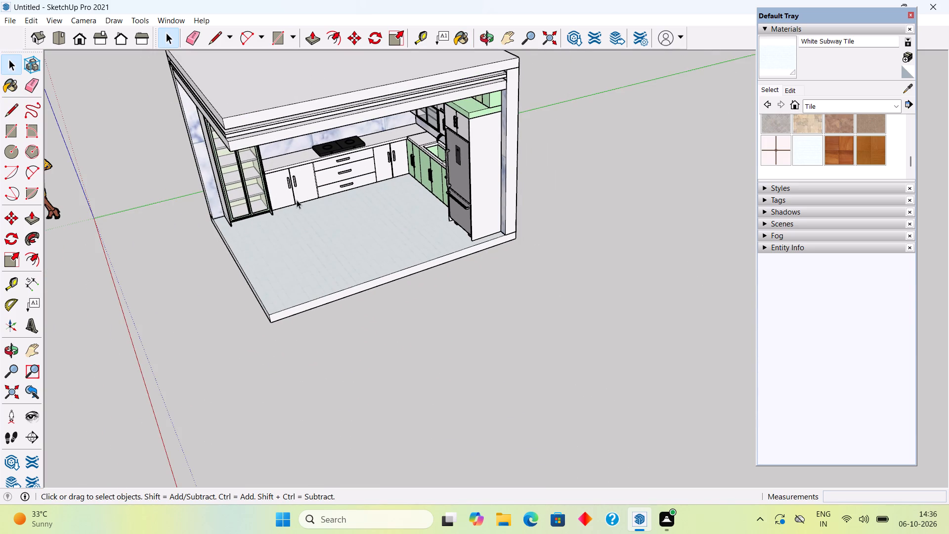
{"action": "middle_click_drag", "start_coordinate": [333, 252], "coordinate": [248, 277]}
{"action": "scroll", "coordinate": [357, 157], "scroll_direction": "up", "scroll_amount": 10}
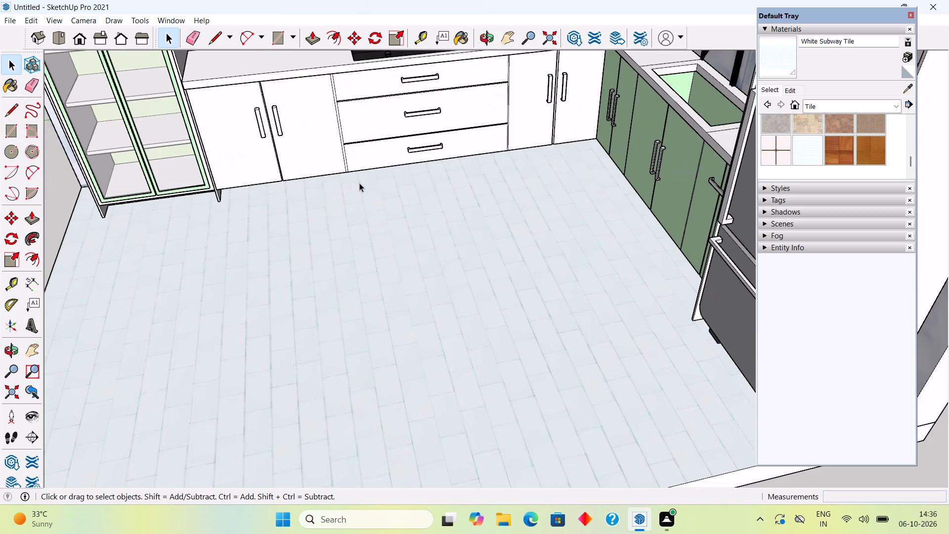
{"action": "key", "text": "r"}
{"action": "left_click", "coordinate": [235, 214]}
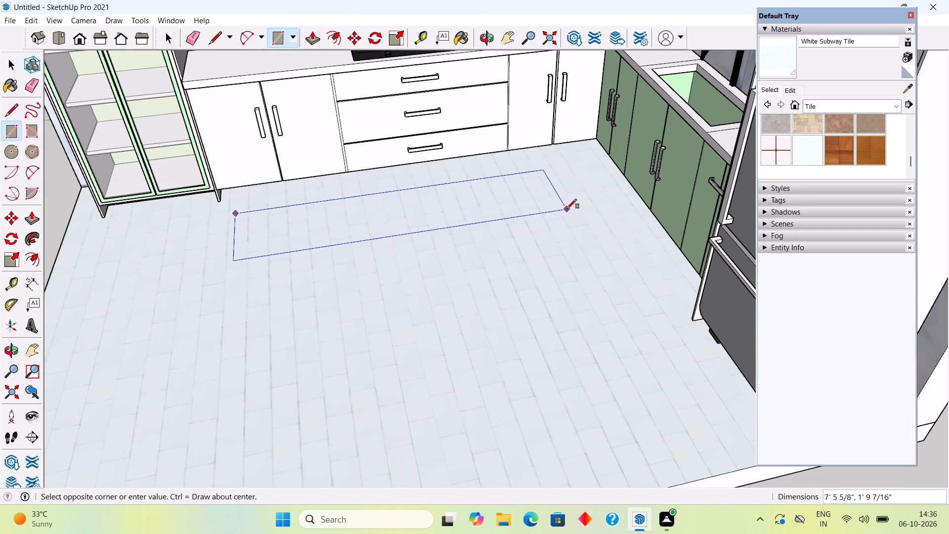
{"action": "left_click", "coordinate": [569, 208]}
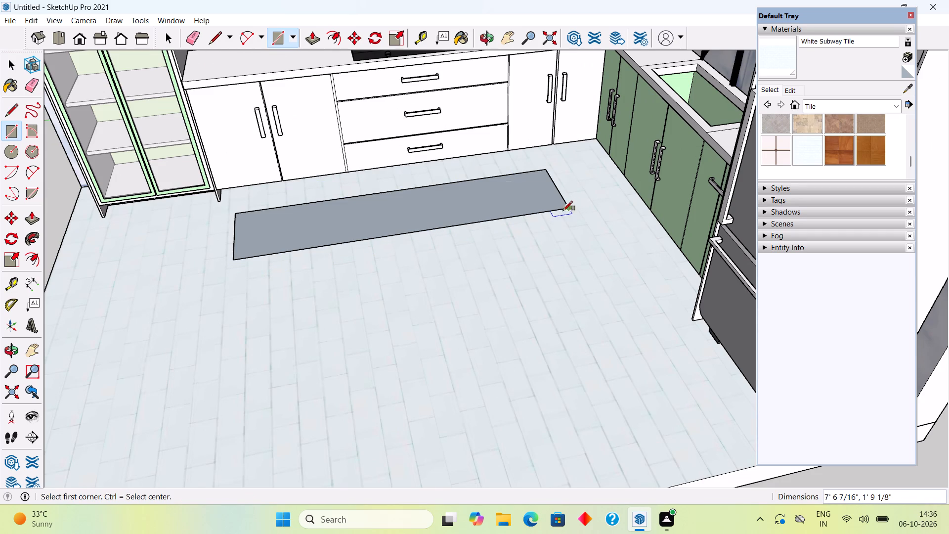
{"action": "left_click", "coordinate": [570, 210]}
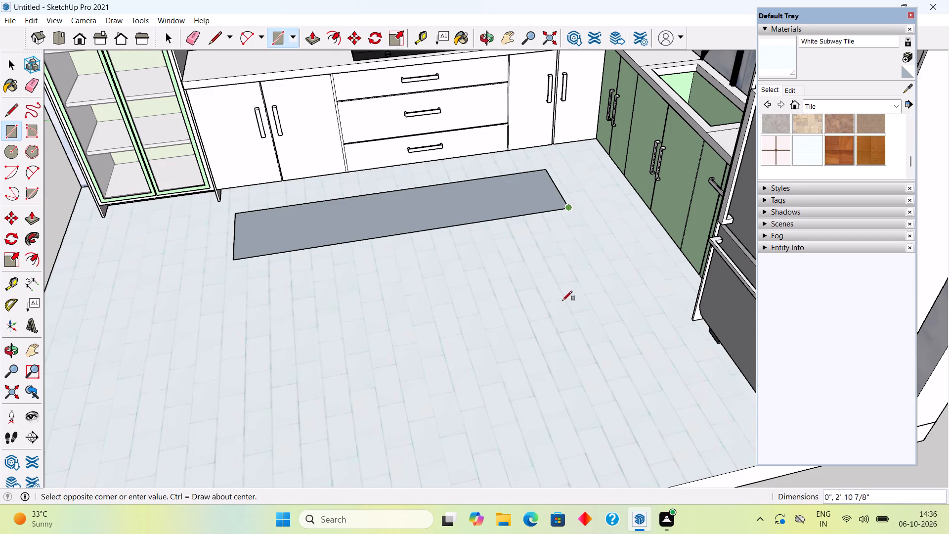
{"action": "left_click", "coordinate": [571, 350]}
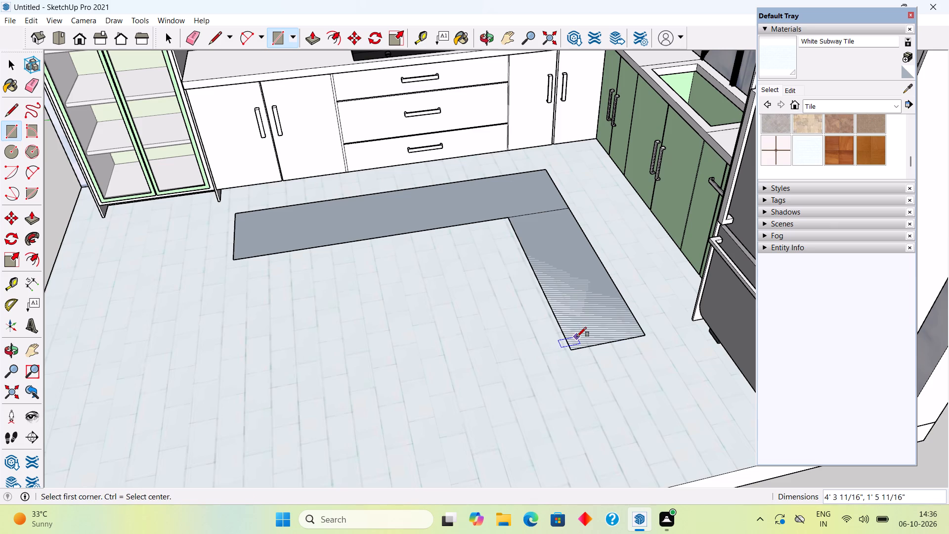
{"action": "key", "text": "space"}
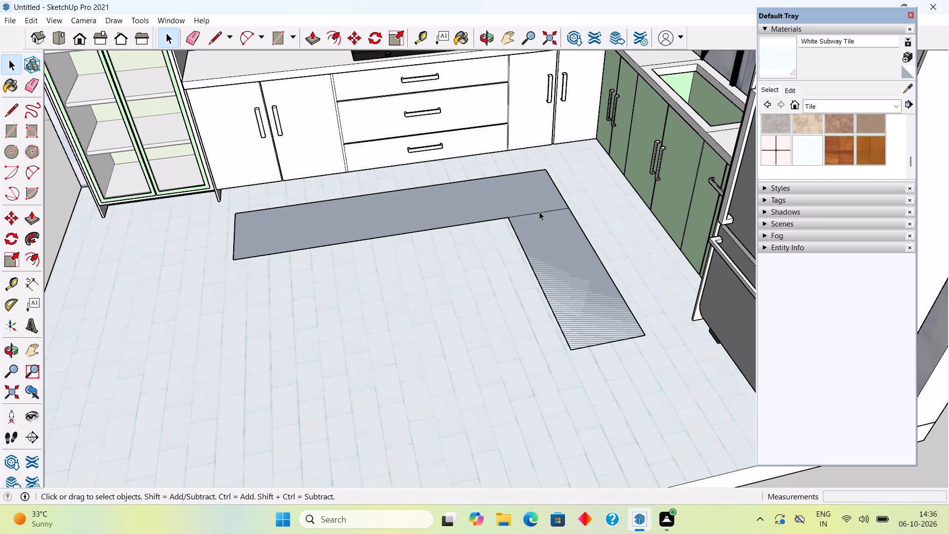
{"action": "left_click", "coordinate": [539, 212]}
{"action": "key", "text": "Delete"}
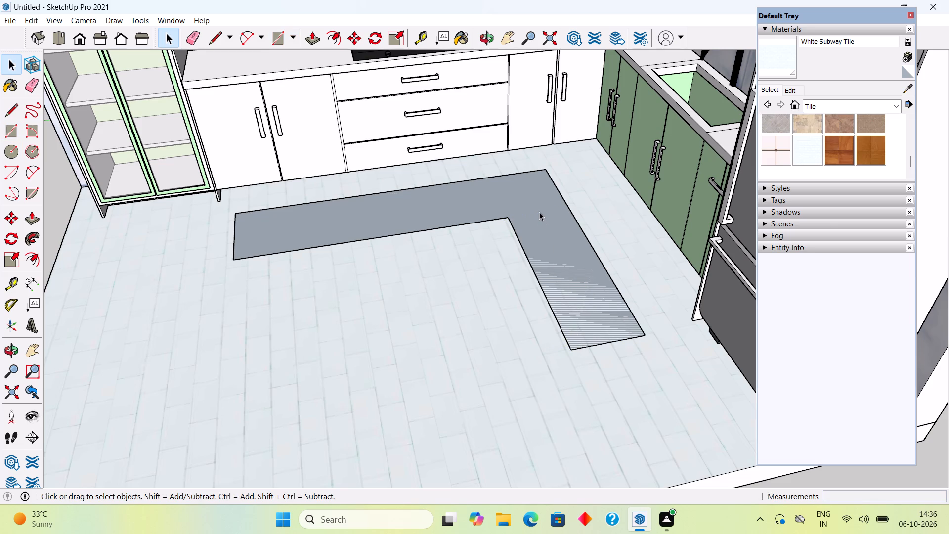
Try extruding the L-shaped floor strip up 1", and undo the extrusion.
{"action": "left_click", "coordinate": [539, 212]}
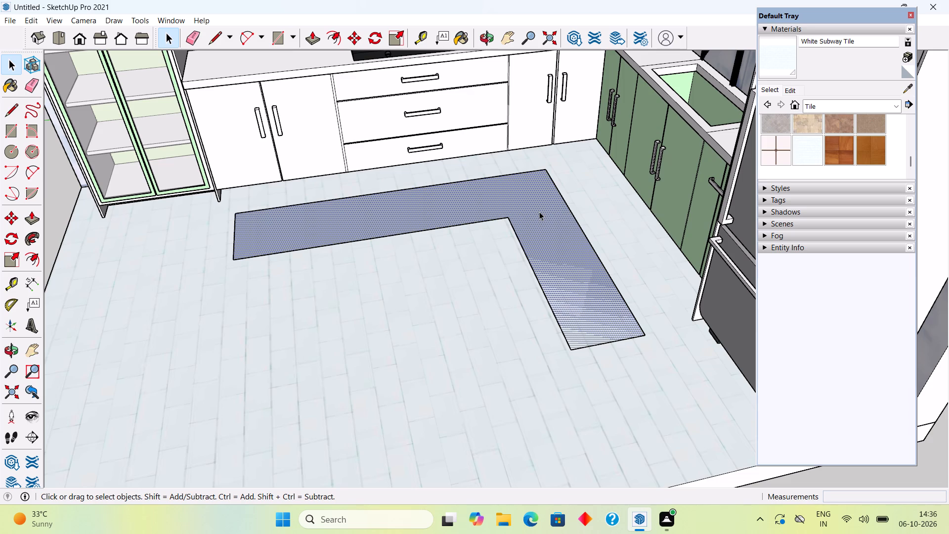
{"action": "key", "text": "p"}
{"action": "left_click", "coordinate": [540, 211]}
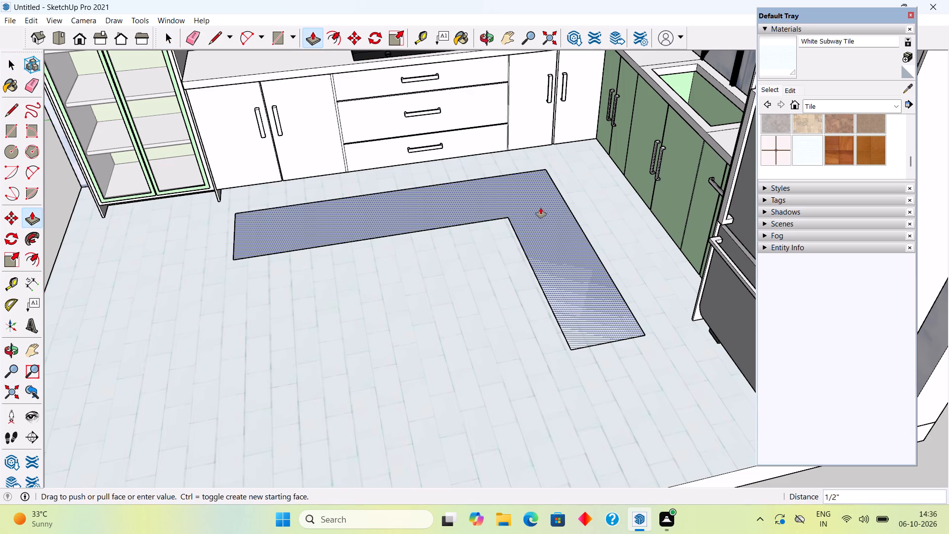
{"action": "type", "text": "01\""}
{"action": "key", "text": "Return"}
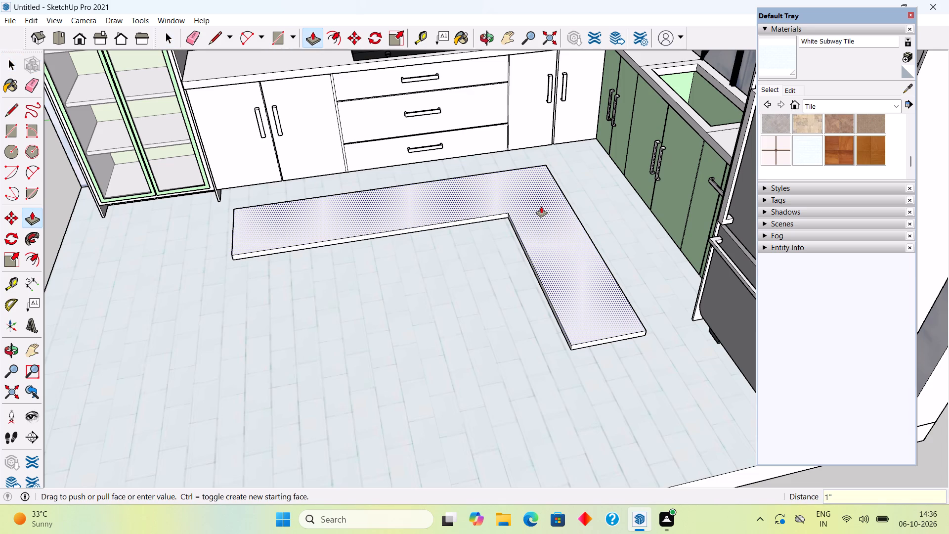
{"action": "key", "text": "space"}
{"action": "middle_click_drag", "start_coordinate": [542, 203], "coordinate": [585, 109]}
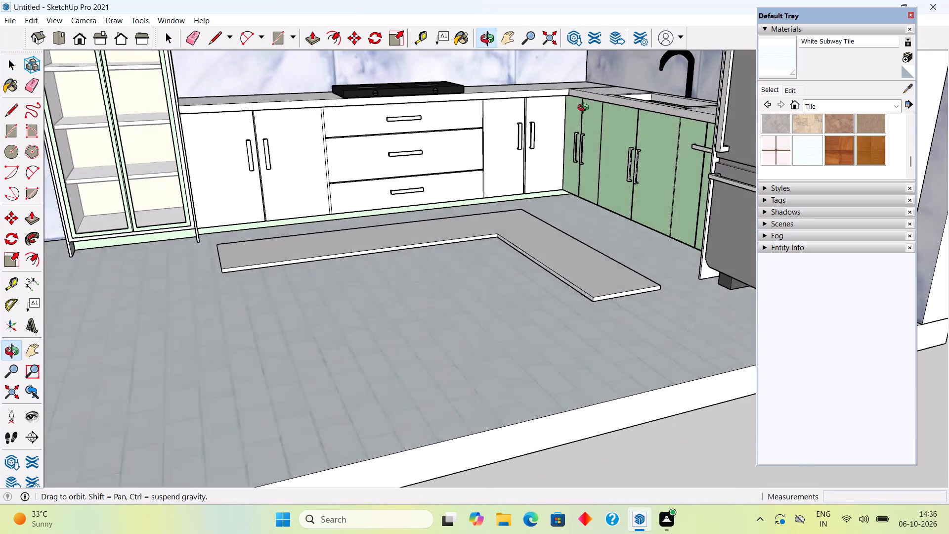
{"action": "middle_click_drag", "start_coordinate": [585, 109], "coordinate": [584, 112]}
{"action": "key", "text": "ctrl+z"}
Extrude the L-shaped floor strip before the base cabinets up by 0.01".
{"action": "left_click", "coordinate": [580, 269]}
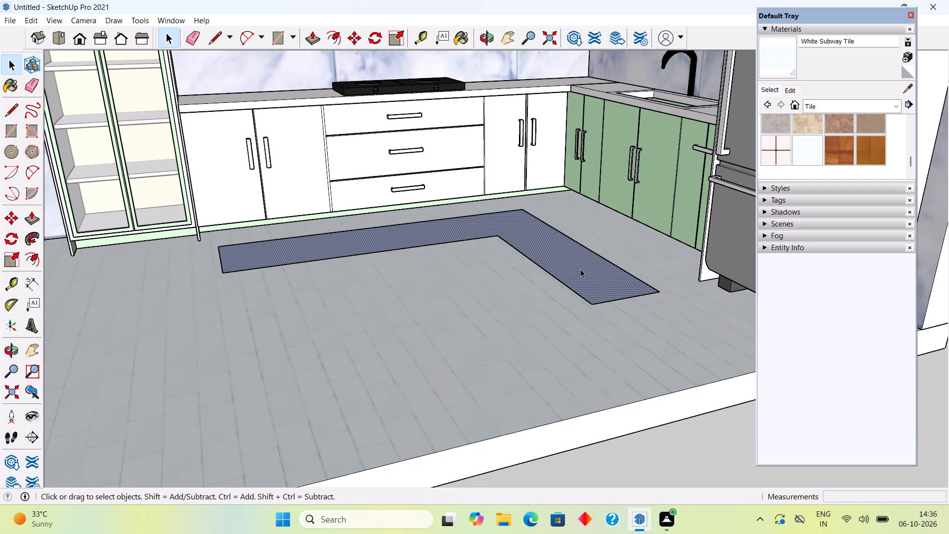
{"action": "key", "text": "0"}
{"action": "type", "text": ".01"}
{"action": "key", "text": "p"}
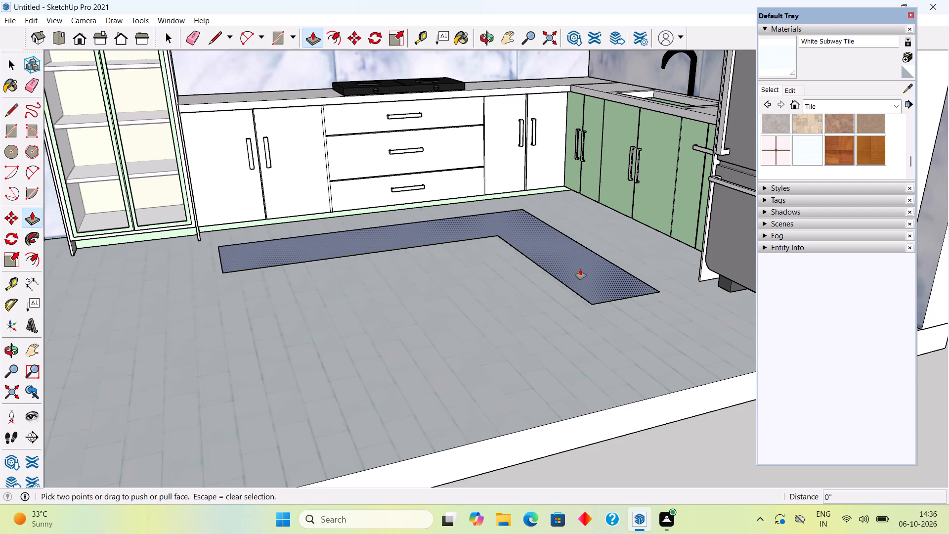
{"action": "left_click", "coordinate": [580, 269]}
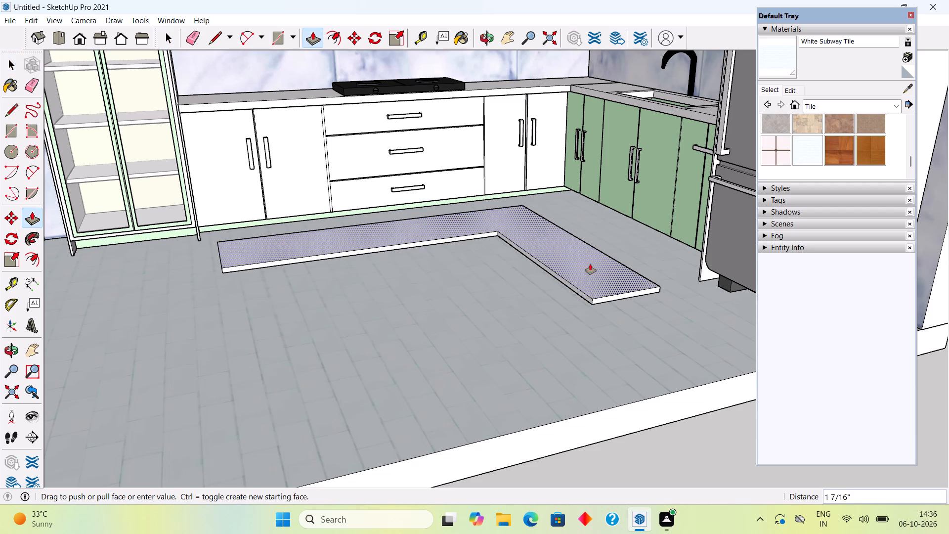
{"action": "type", "text": ".01\""}
{"action": "key", "text": "Return"}
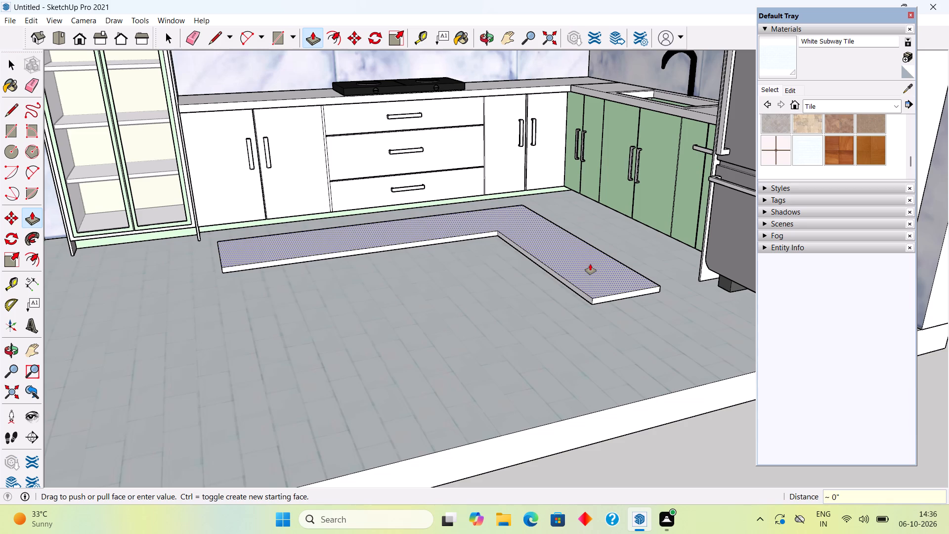
{"action": "key", "text": "space"}
Look through the Window Coverings and Landscaping, Fencing and Vegetation material collections for a finish for the floor strip.
{"action": "type", "text": "b"}
{"action": "key", "text": "space"}
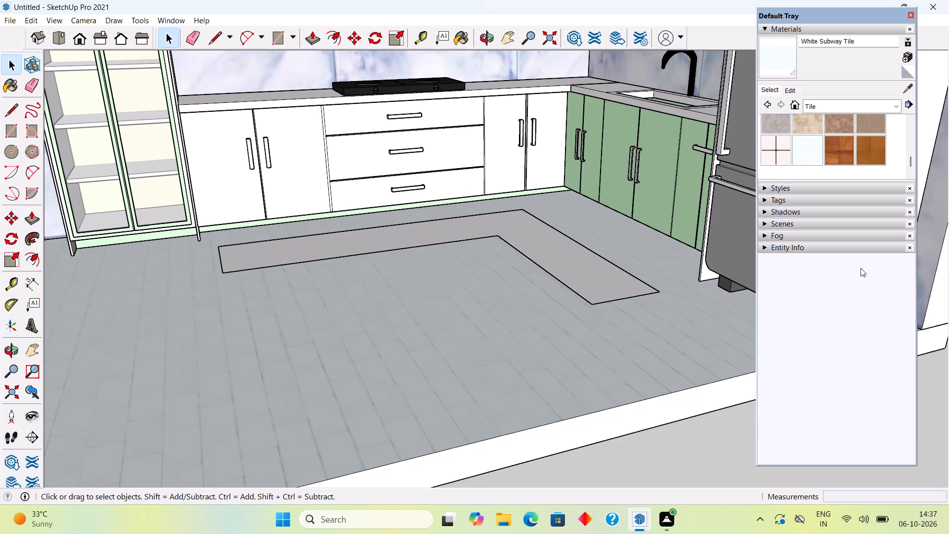
{"action": "left_click", "coordinate": [833, 104]}
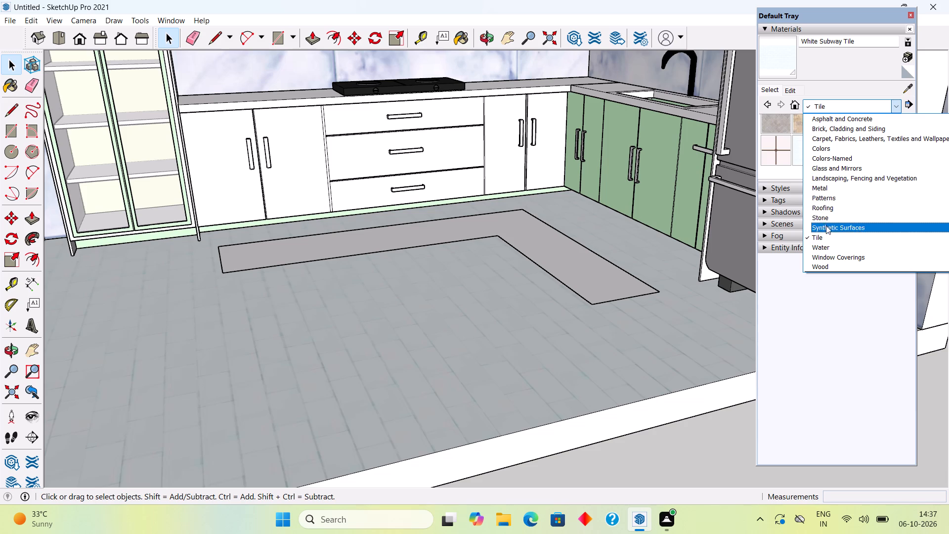
{"action": "left_click", "coordinate": [826, 254]}
{"action": "scroll", "coordinate": [834, 165], "scroll_direction": "down", "scroll_amount": 4}
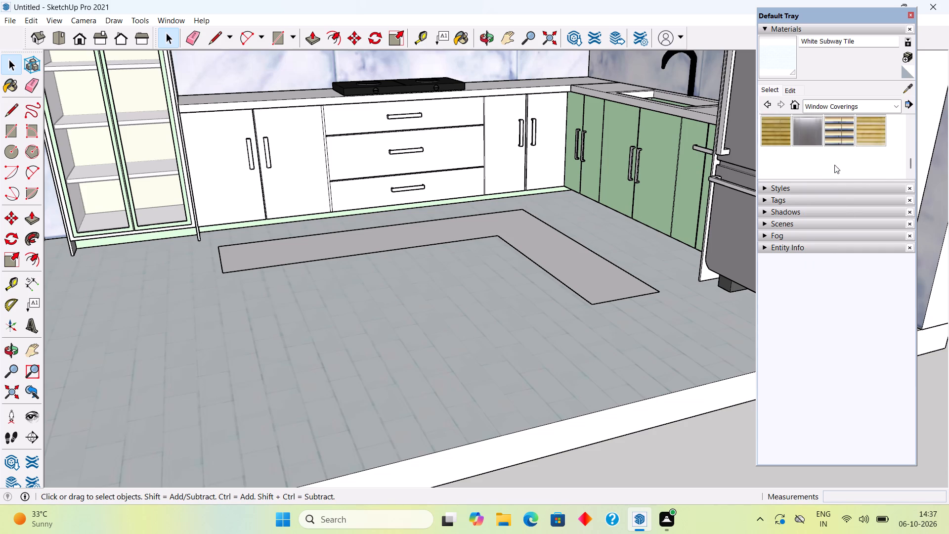
{"action": "scroll", "coordinate": [834, 165], "scroll_direction": "up", "scroll_amount": 3}
{"action": "left_click", "coordinate": [833, 104]}
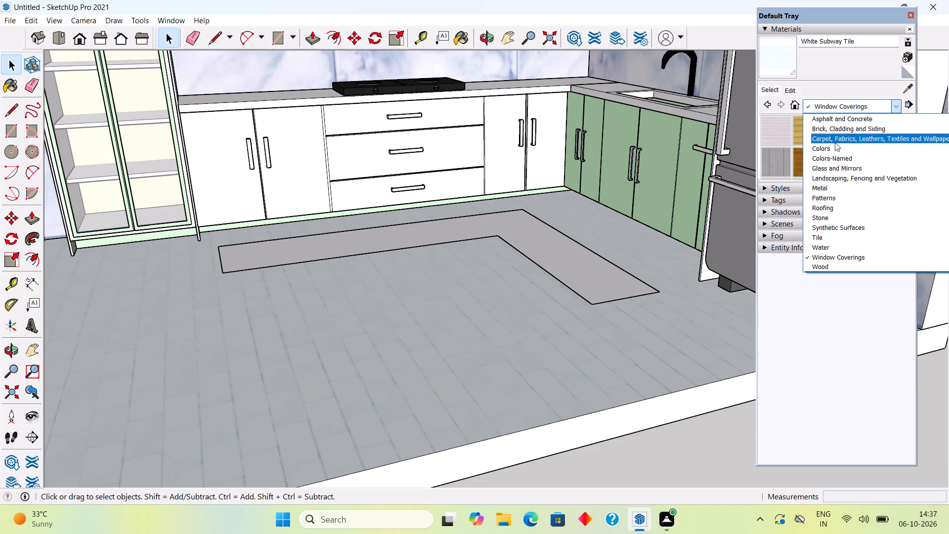
{"action": "left_click", "coordinate": [835, 175]}
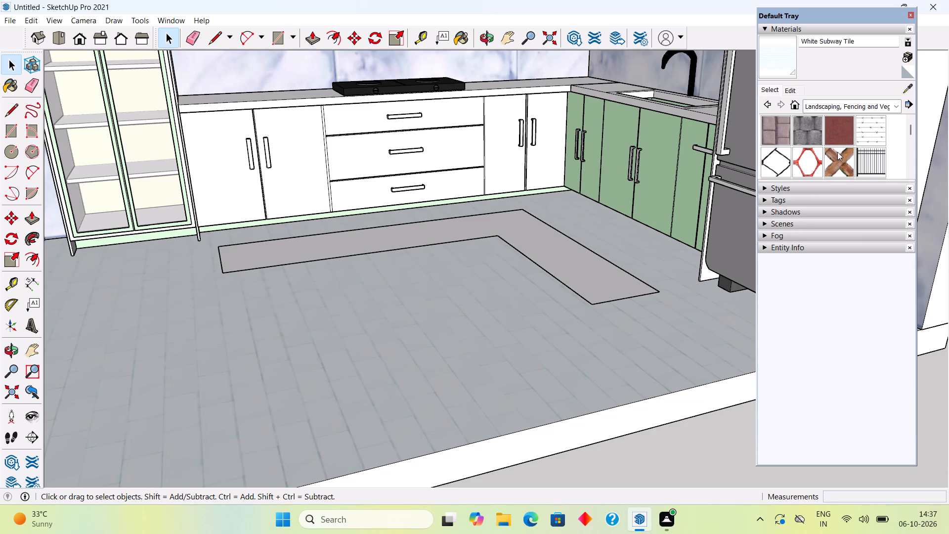
{"action": "scroll", "coordinate": [837, 152], "scroll_direction": "down", "scroll_amount": 7}
{"action": "scroll", "coordinate": [837, 152], "scroll_direction": "up", "scroll_amount": 1}
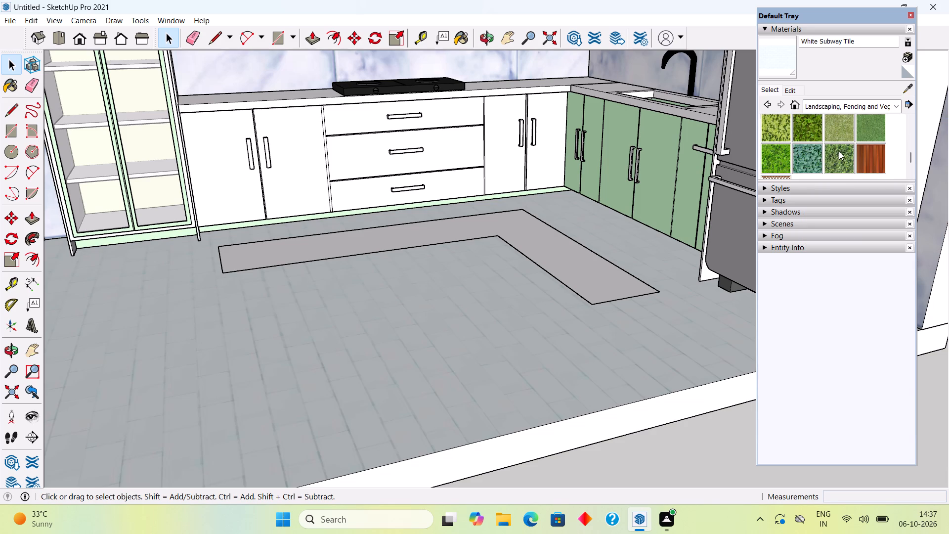
{"action": "scroll", "coordinate": [839, 151], "scroll_direction": "up", "scroll_amount": 4}
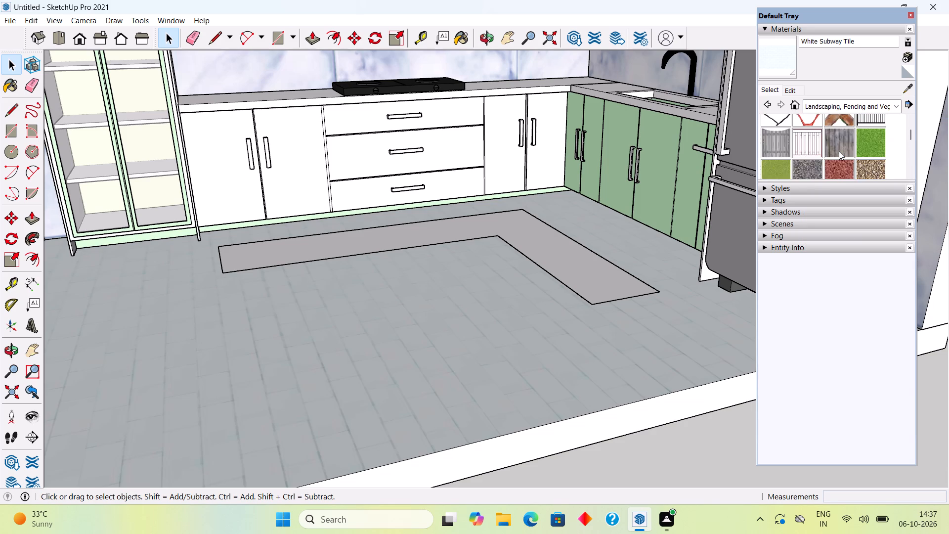
{"action": "scroll", "coordinate": [839, 151], "scroll_direction": "up", "scroll_amount": 6}
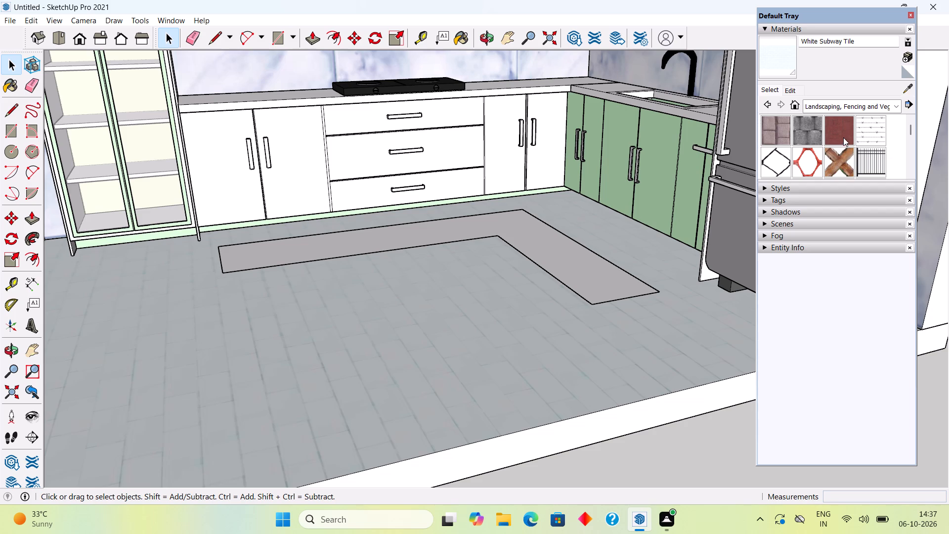
{"action": "scroll", "coordinate": [827, 134], "scroll_direction": "up", "scroll_amount": 4}
{"action": "scroll", "coordinate": [827, 134], "scroll_direction": "down", "scroll_amount": 6}
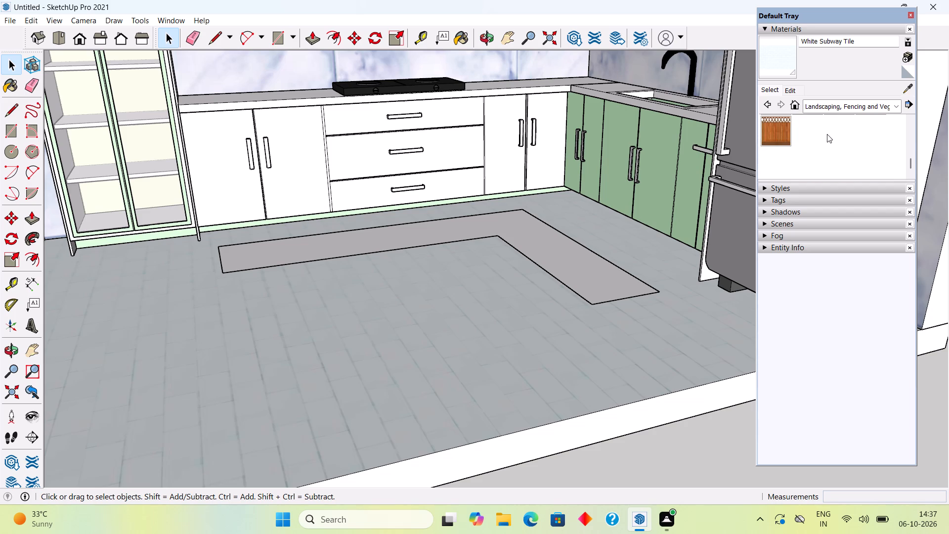
{"action": "scroll", "coordinate": [827, 134], "scroll_direction": "up", "scroll_amount": 9}
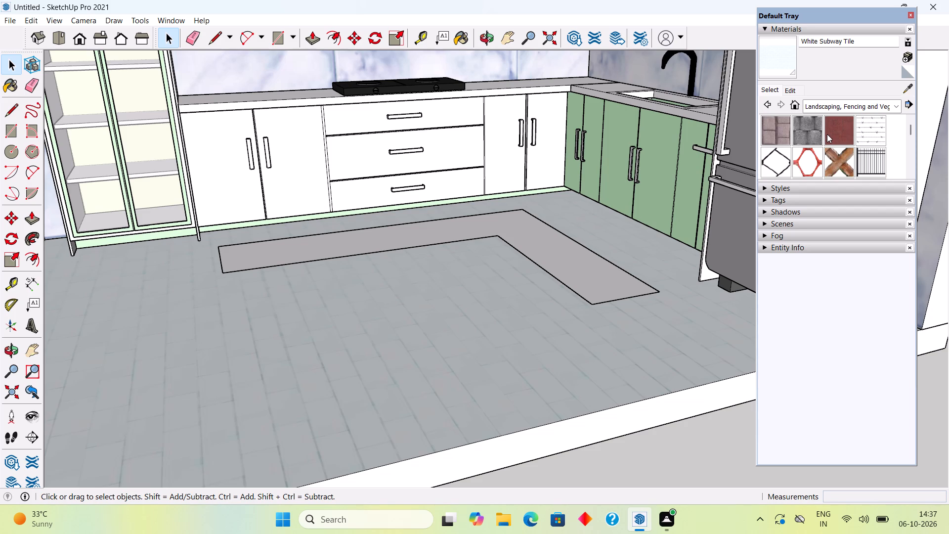
{"action": "scroll", "coordinate": [827, 134], "scroll_direction": "up", "scroll_amount": 5}
{"action": "scroll", "coordinate": [819, 180], "scroll_direction": "down", "scroll_amount": 11}
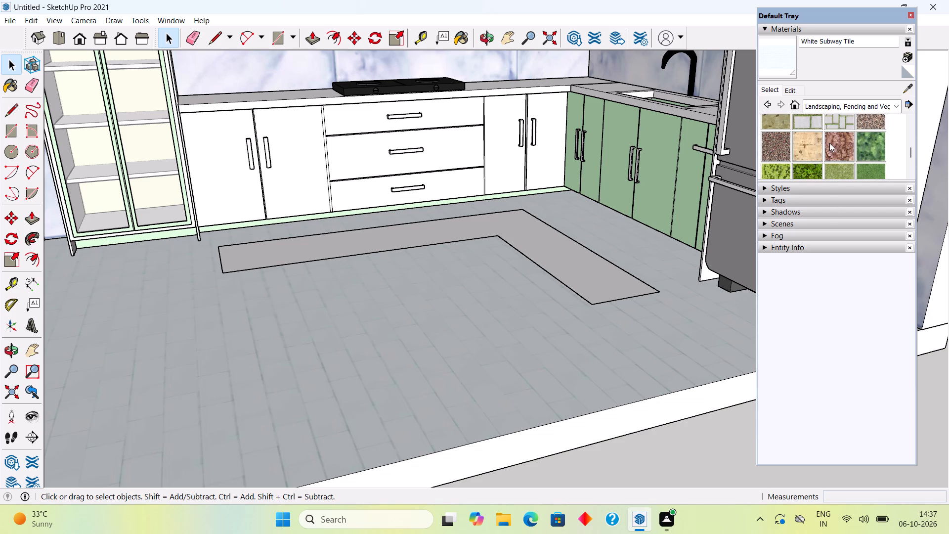
{"action": "scroll", "coordinate": [829, 143], "scroll_direction": "down", "scroll_amount": 9}
{"action": "scroll", "coordinate": [829, 142], "scroll_direction": "up", "scroll_amount": 14}
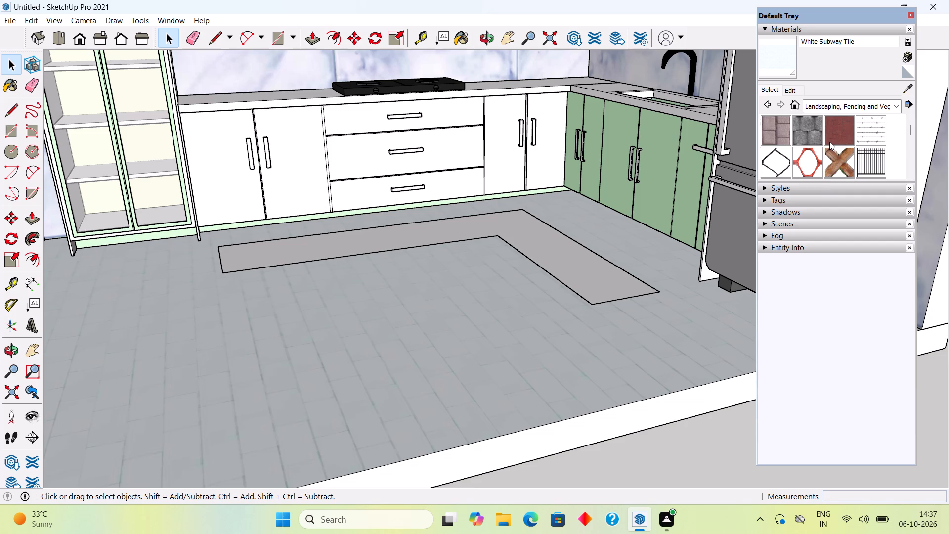
{"action": "left_click_drag", "start_coordinate": [911, 127], "coordinate": [914, 114]}
{"action": "scroll", "coordinate": [845, 153], "scroll_direction": "down", "scroll_amount": 2}
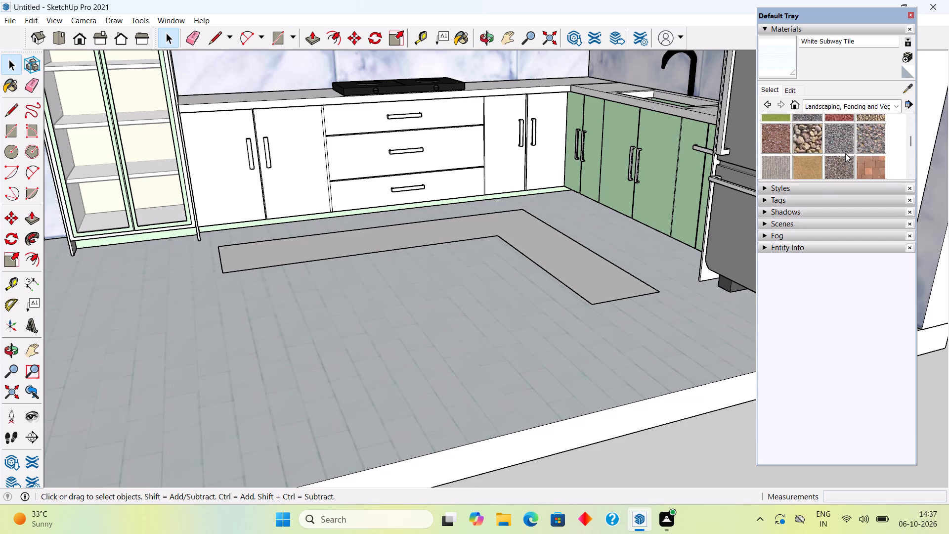
{"action": "scroll", "coordinate": [845, 153], "scroll_direction": "down", "scroll_amount": 3}
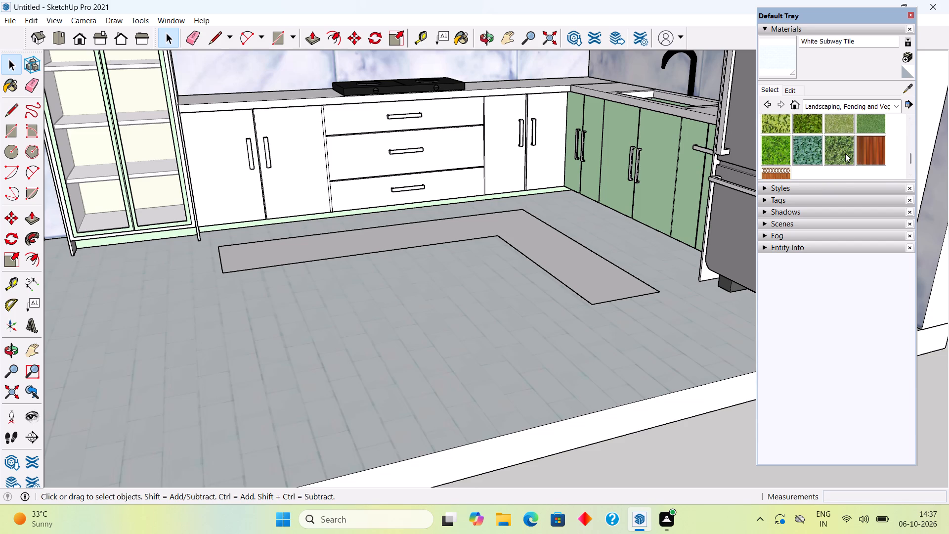
{"action": "scroll", "coordinate": [845, 153], "scroll_direction": "down", "scroll_amount": 1}
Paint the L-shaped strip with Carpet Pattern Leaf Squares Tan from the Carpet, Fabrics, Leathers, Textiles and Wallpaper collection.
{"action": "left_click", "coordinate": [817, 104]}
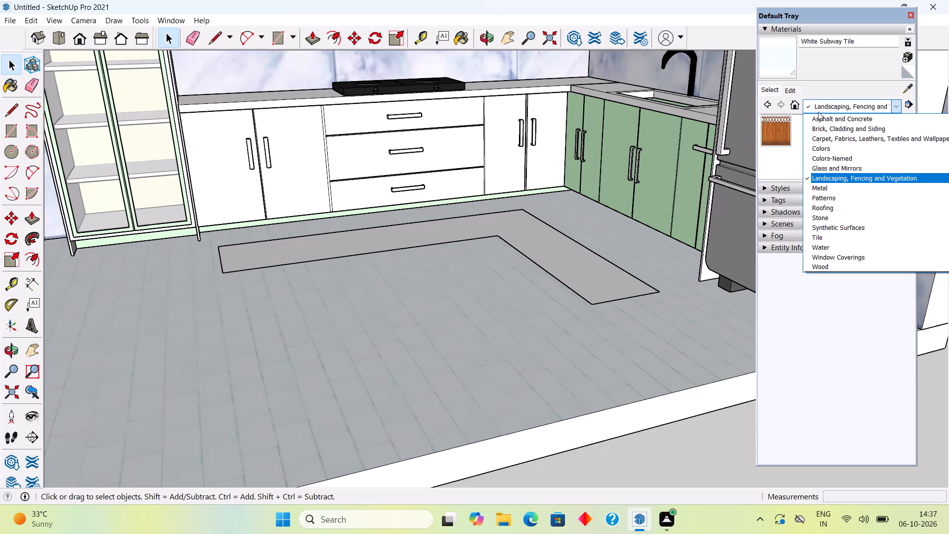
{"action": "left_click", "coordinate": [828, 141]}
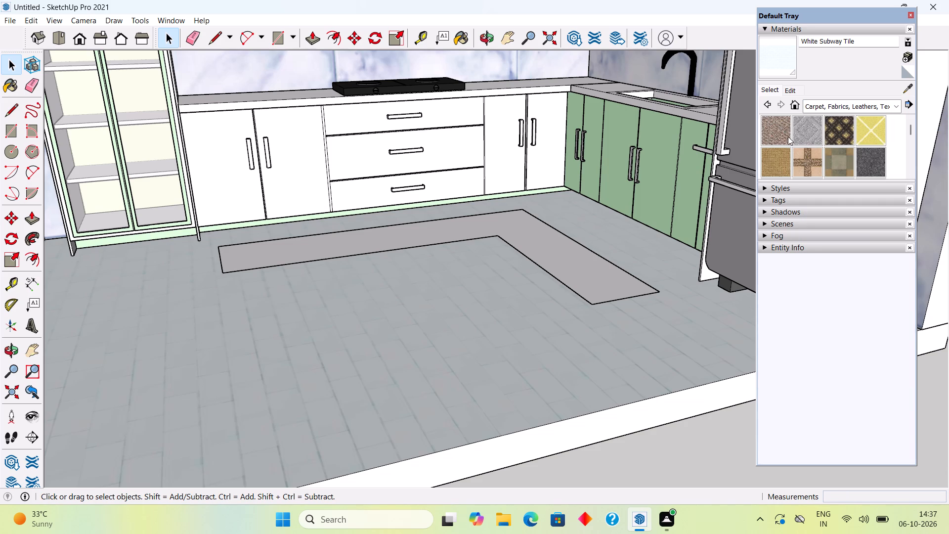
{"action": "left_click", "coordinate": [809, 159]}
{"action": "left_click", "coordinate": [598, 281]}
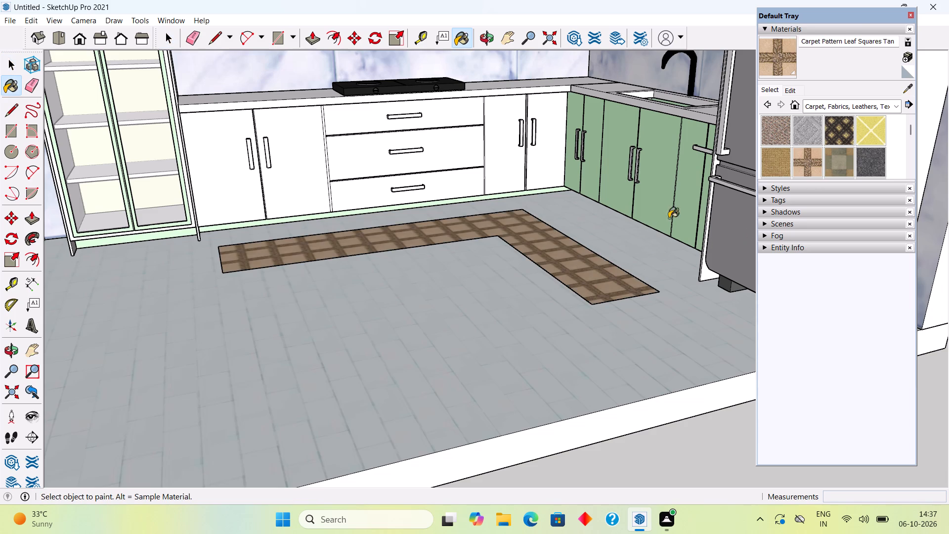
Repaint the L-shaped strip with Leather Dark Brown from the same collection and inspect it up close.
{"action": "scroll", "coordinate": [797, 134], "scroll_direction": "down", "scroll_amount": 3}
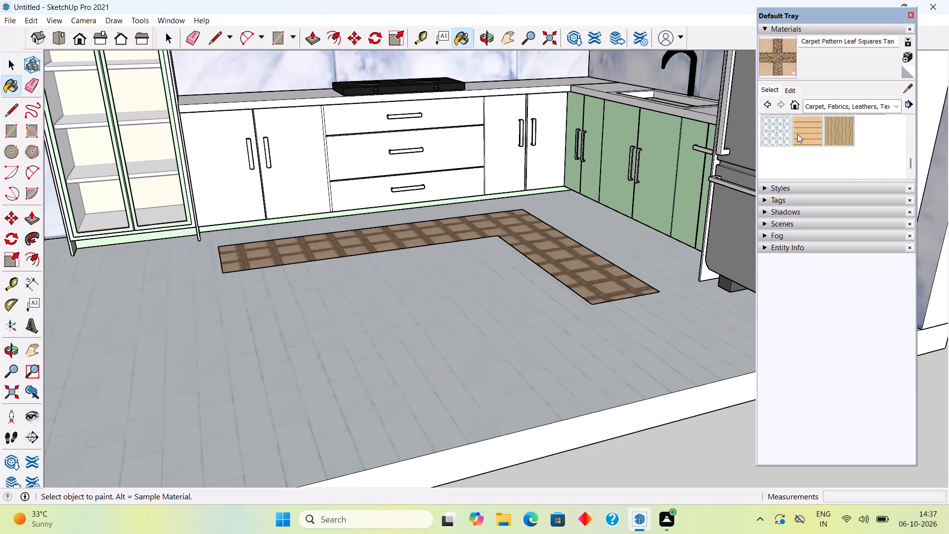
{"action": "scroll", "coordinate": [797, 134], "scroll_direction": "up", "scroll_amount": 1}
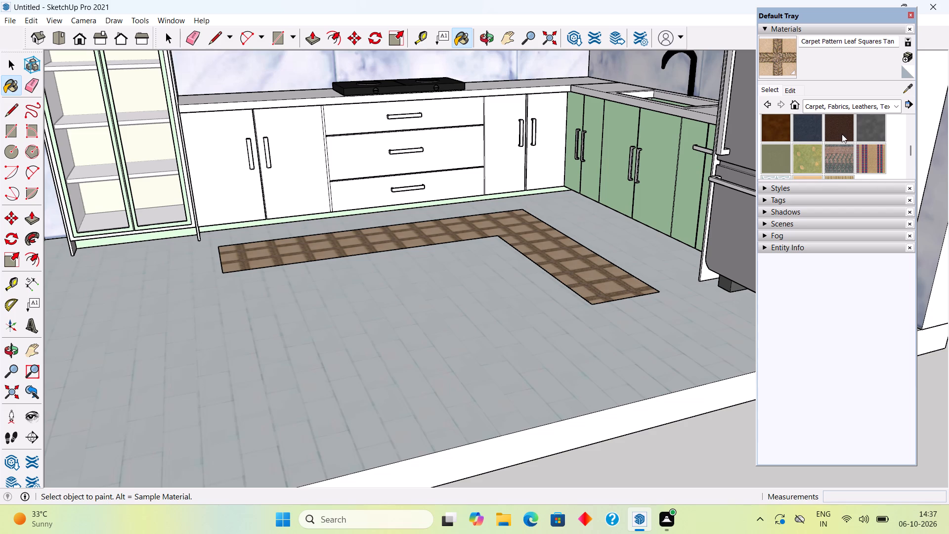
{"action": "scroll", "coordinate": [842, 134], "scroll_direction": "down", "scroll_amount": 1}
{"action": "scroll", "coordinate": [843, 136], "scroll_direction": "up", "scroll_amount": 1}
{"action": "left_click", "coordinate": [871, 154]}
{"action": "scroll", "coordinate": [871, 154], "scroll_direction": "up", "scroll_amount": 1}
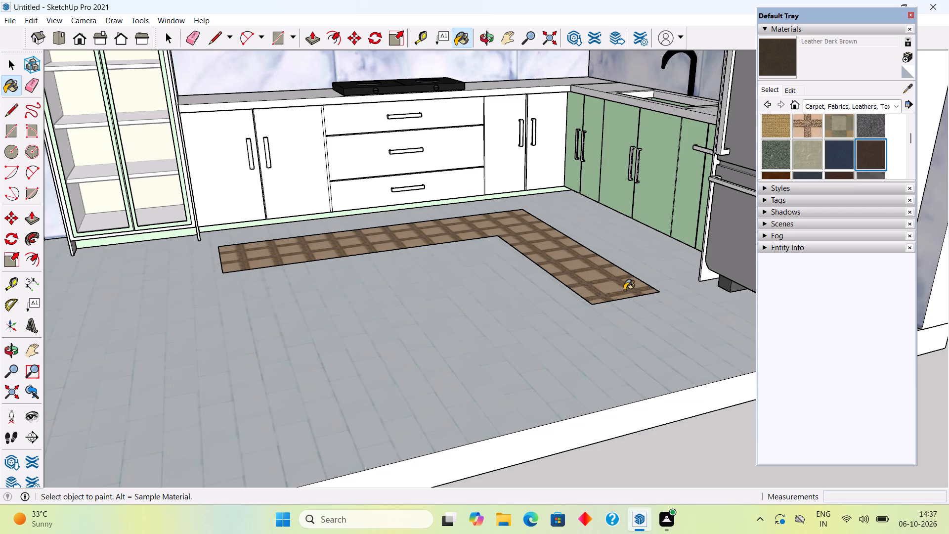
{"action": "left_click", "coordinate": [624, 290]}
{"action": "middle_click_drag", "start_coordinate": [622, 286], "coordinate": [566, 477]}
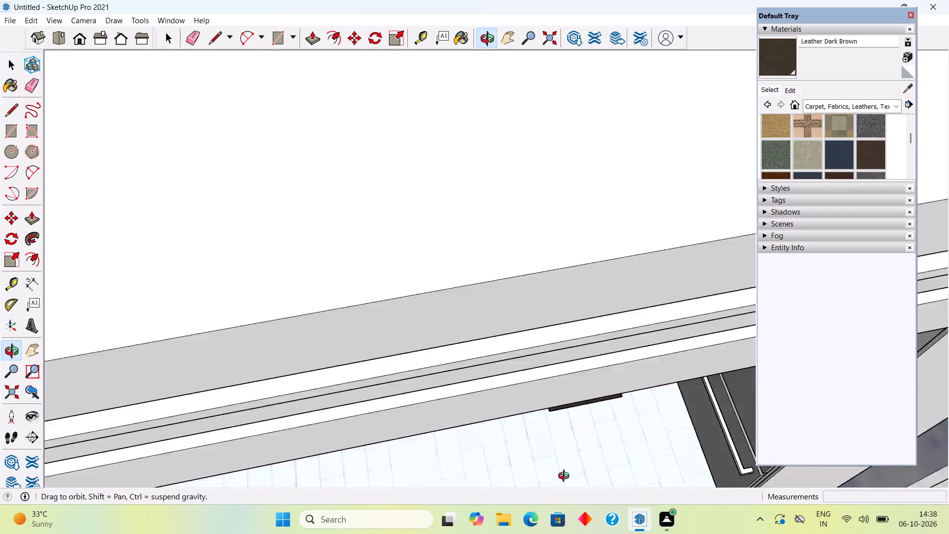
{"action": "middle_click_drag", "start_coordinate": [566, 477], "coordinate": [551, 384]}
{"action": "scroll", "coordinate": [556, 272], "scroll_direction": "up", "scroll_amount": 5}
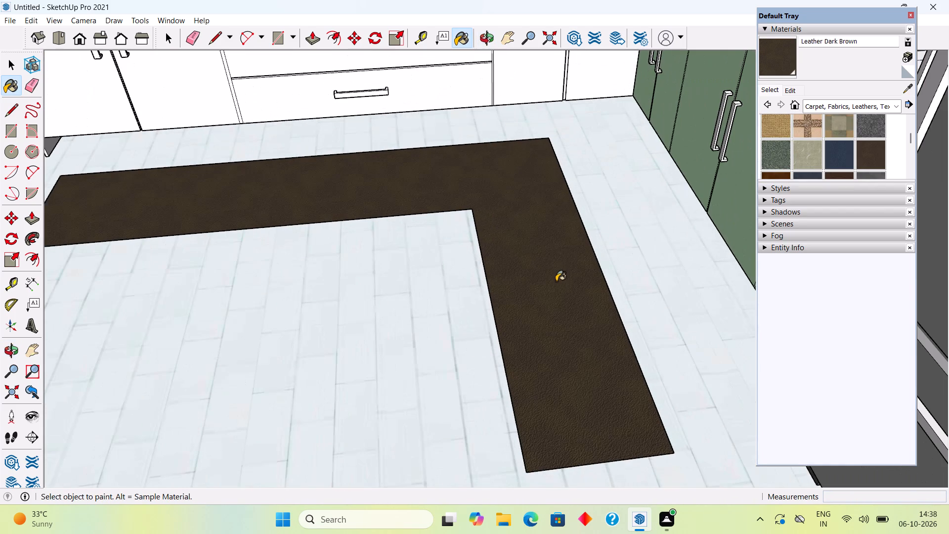
Repaint the L-shaped strip with Upholstery Striped Multi-Colored from the same collection.
{"action": "scroll", "coordinate": [800, 131], "scroll_direction": "down", "scroll_amount": 2}
{"action": "scroll", "coordinate": [800, 131], "scroll_direction": "up", "scroll_amount": 1}
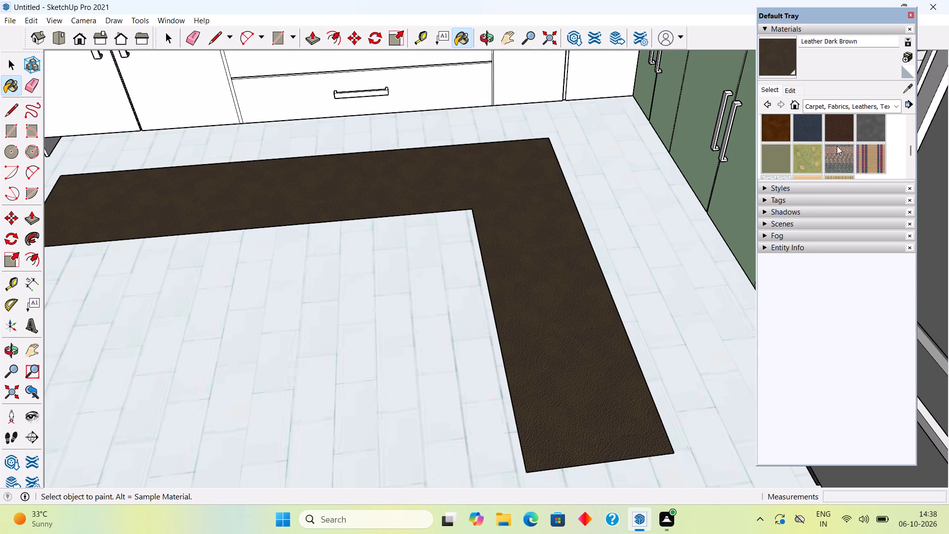
{"action": "left_click", "coordinate": [872, 151]}
{"action": "left_click", "coordinate": [573, 262]}
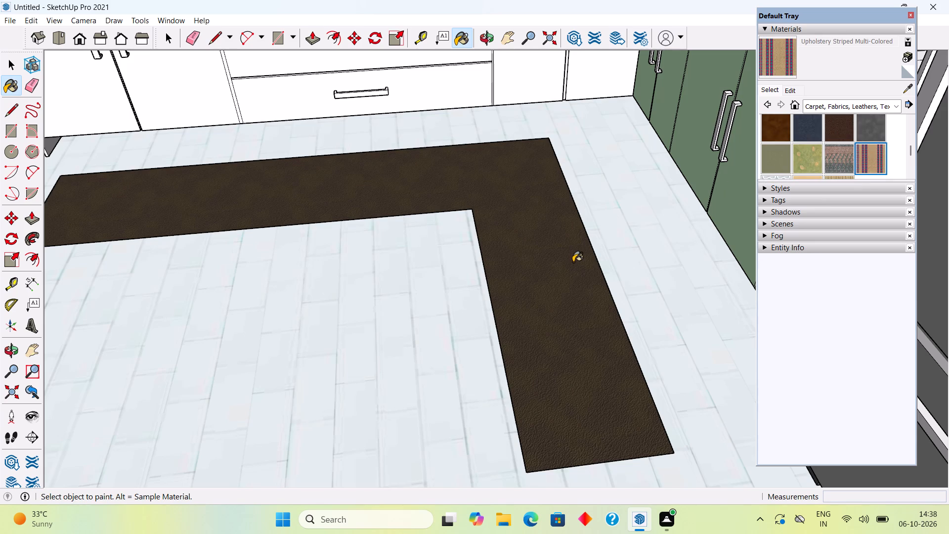
{"action": "key", "text": "space"}
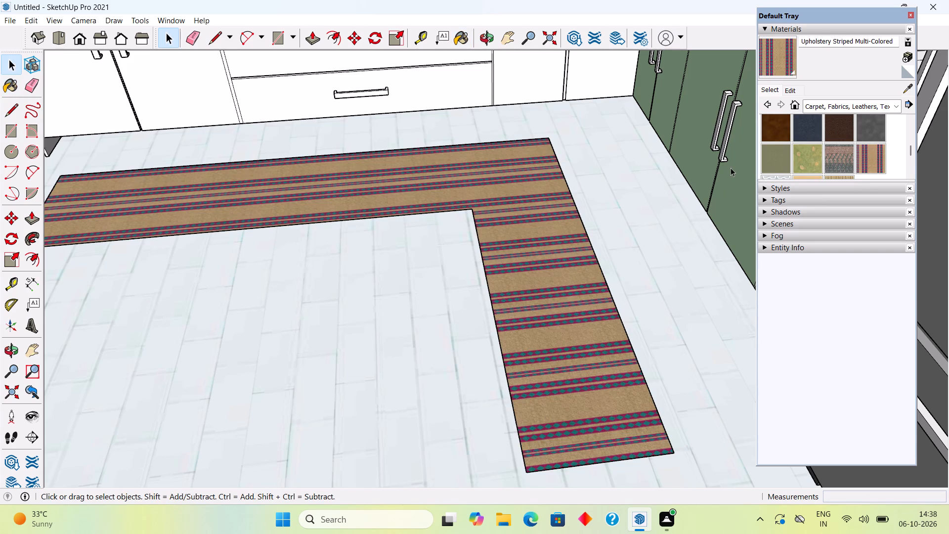
Lighten the color of the Upholstery Striped Multi-Colored material on the L-shaped runner slightly, using the color wheel brightness.
{"action": "scroll", "coordinate": [803, 142], "scroll_direction": "down", "scroll_amount": 2}
{"action": "scroll", "coordinate": [803, 142], "scroll_direction": "up", "scroll_amount": 5}
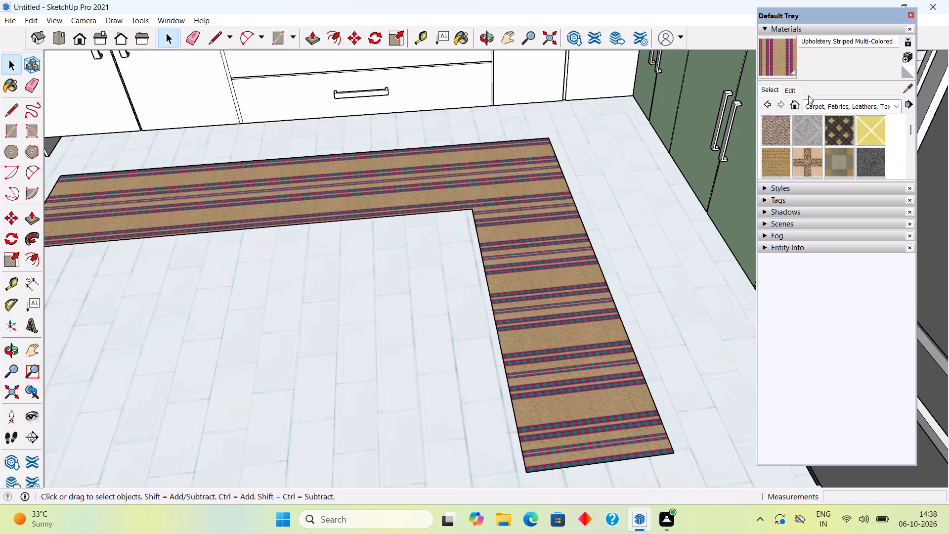
{"action": "left_click", "coordinate": [783, 89]}
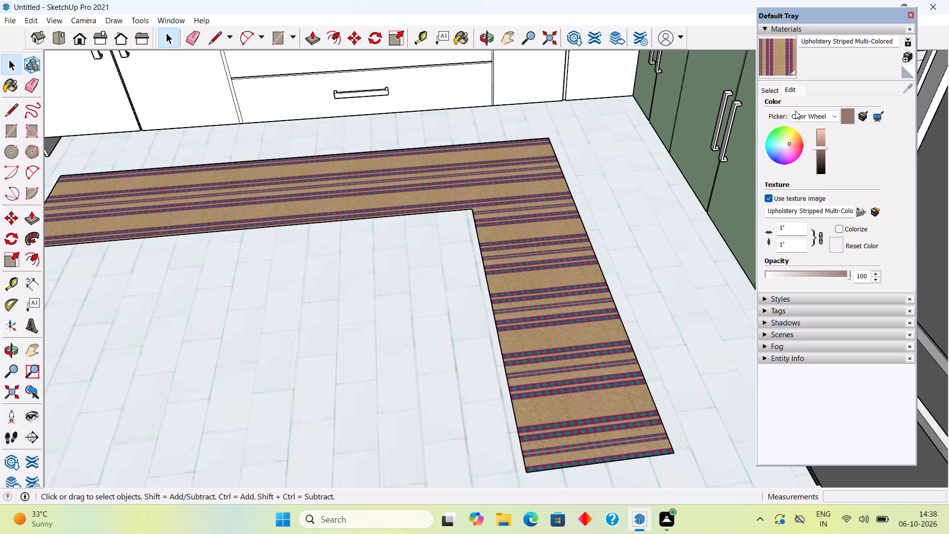
{"action": "left_click_drag", "start_coordinate": [817, 148], "coordinate": [817, 132]}
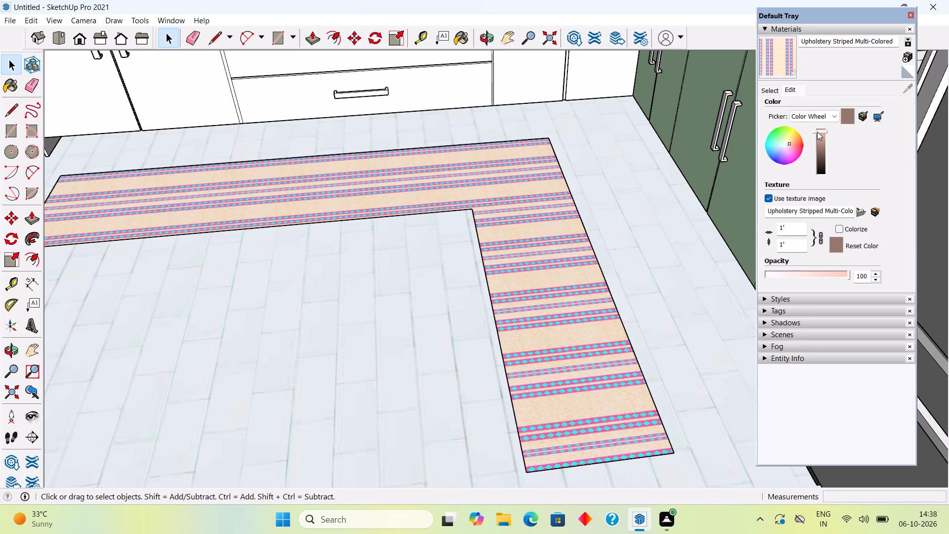
{"action": "left_click_drag", "start_coordinate": [817, 132], "coordinate": [817, 141]}
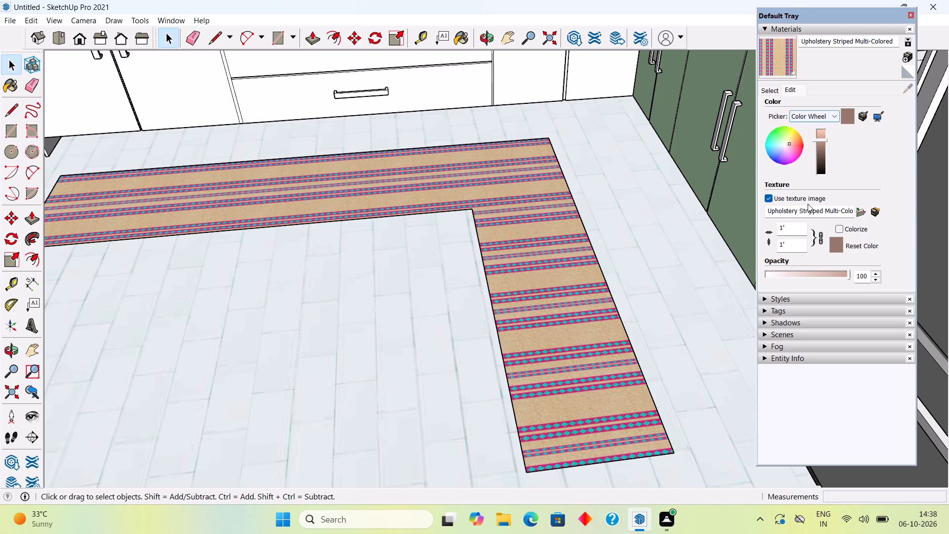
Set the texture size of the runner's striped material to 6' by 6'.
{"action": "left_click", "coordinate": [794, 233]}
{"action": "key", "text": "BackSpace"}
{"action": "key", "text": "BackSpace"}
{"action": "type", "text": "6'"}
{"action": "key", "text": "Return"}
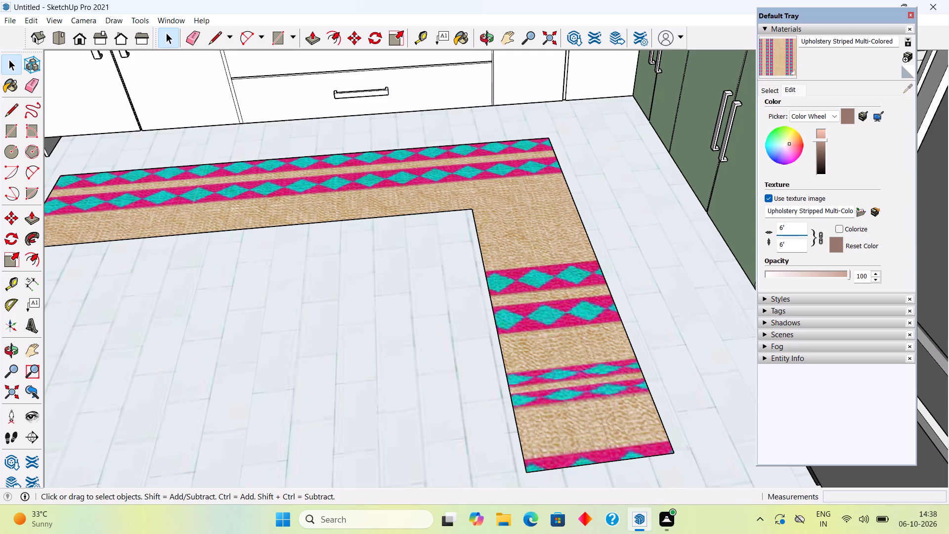
Examine the scale of the runner's stripe pattern from above and from the room's open corner.
{"action": "scroll", "coordinate": [768, 252], "scroll_direction": "down", "scroll_amount": 5}
{"action": "scroll", "coordinate": [598, 278], "scroll_direction": "down", "scroll_amount": 9}
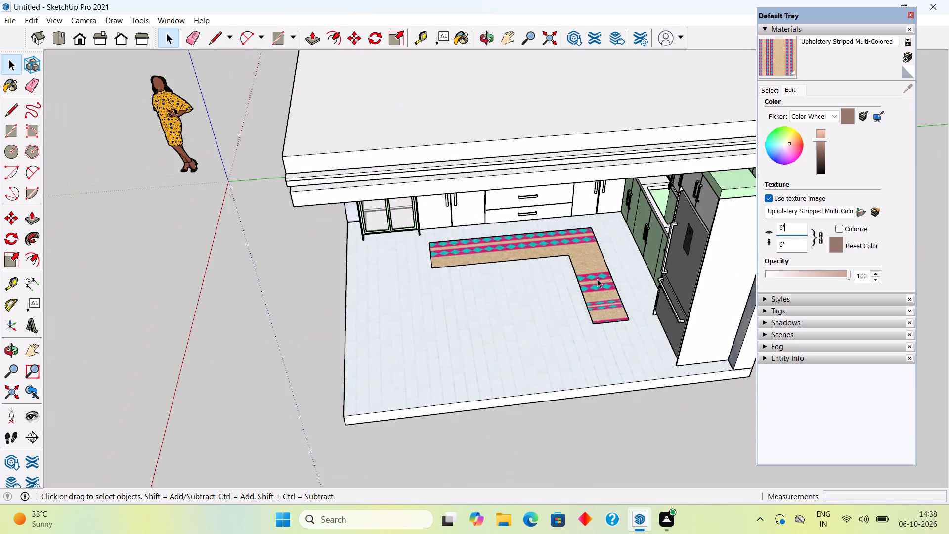
{"action": "middle_click_drag", "start_coordinate": [574, 195], "coordinate": [595, 232]}
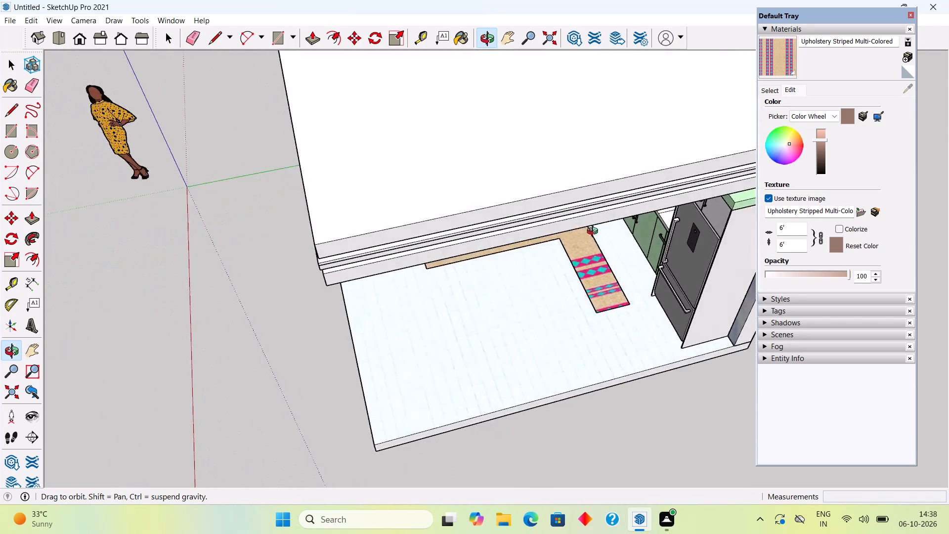
{"action": "middle_click_drag", "start_coordinate": [595, 232], "coordinate": [568, 201]}
{"action": "scroll", "coordinate": [585, 262], "scroll_direction": "up", "scroll_amount": 2}
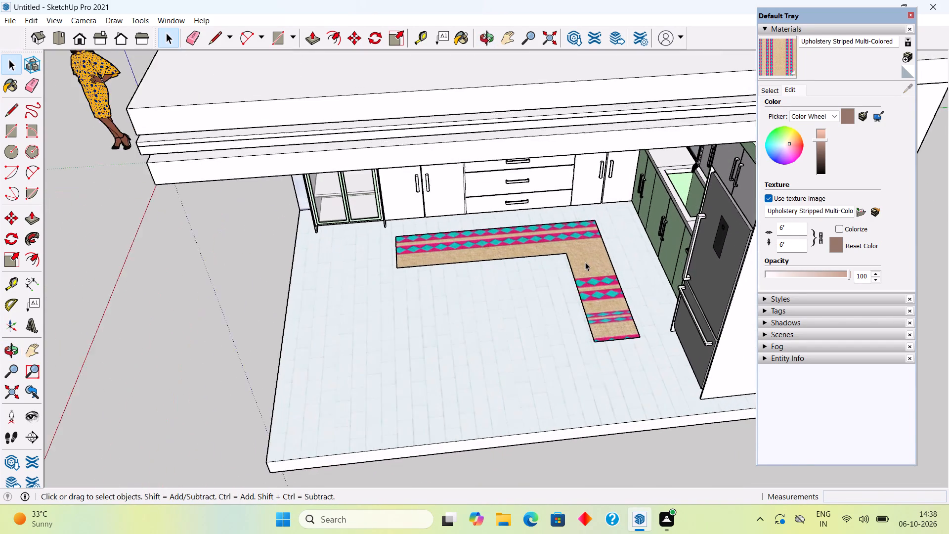
{"action": "scroll", "coordinate": [585, 262], "scroll_direction": "up", "scroll_amount": 4}
{"action": "middle_click_drag", "start_coordinate": [565, 259], "coordinate": [567, 228]}
{"action": "scroll", "coordinate": [567, 228], "scroll_direction": "down", "scroll_amount": 7}
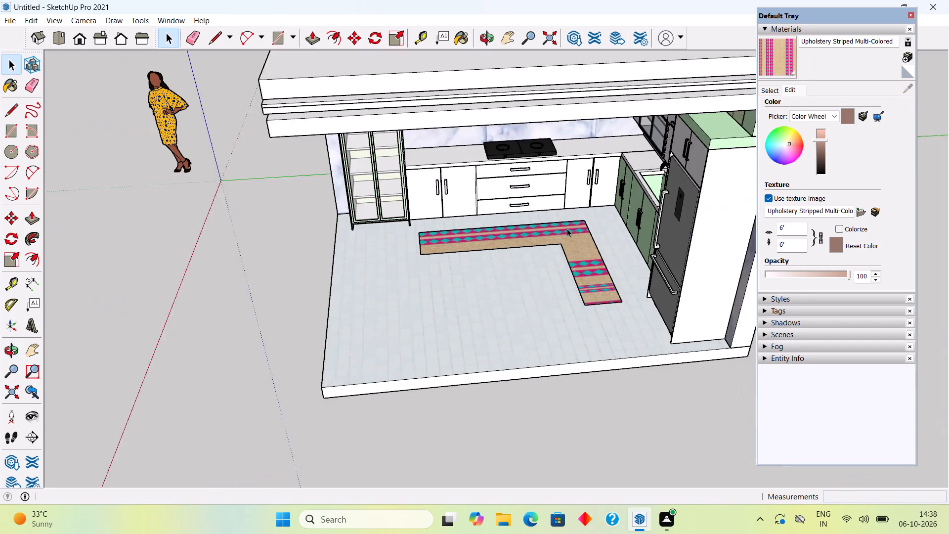
{"action": "left_click", "coordinate": [156, 328]}
{"action": "middle_click_drag", "start_coordinate": [456, 122], "coordinate": [676, 86]}
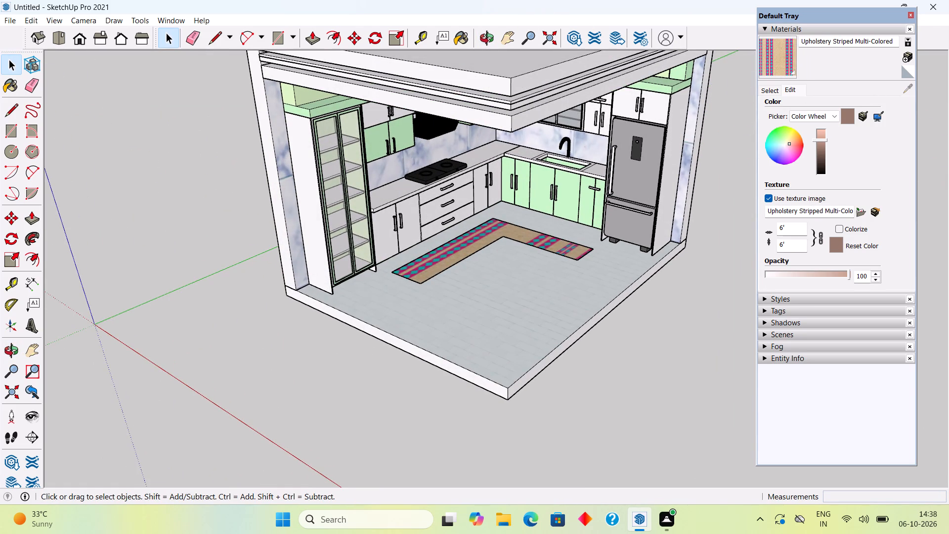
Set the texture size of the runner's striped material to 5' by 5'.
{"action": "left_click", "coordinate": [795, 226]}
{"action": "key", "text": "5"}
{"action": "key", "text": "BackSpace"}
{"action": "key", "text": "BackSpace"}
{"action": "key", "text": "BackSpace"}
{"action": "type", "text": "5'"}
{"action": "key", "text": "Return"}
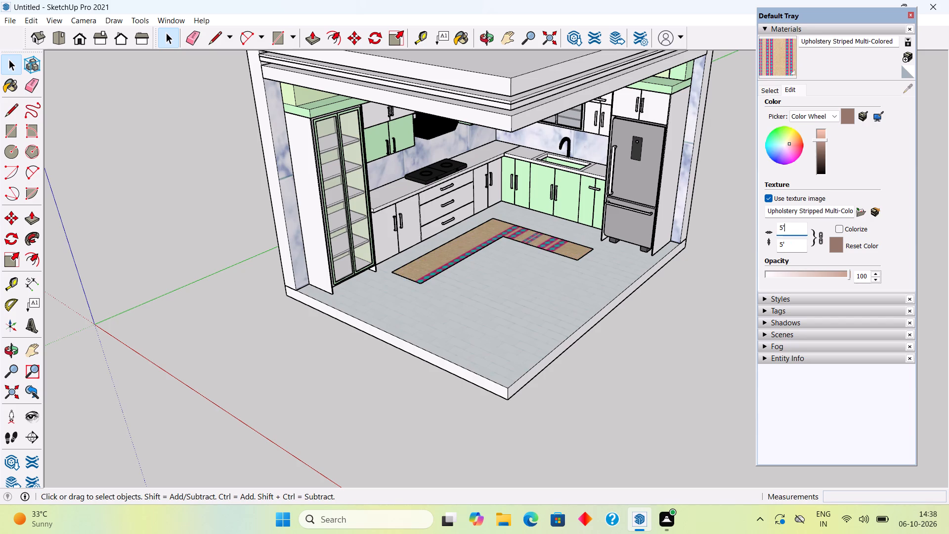
Set the texture size of the runner's striped material to 4' by 4'.
{"action": "key", "text": "BackSpace"}
{"action": "key", "text": "BackSpace"}
{"action": "type", "text": "4'"}
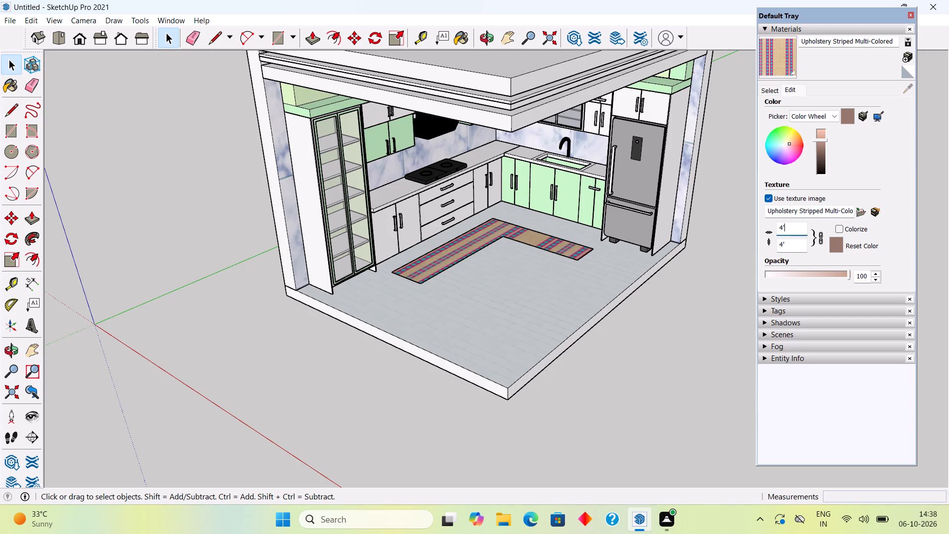
{"action": "key", "text": "Return"}
Examine the rescaled runner together with the cabinets and floor from eye level and from above.
{"action": "scroll", "coordinate": [733, 222], "scroll_direction": "down", "scroll_amount": 6}
{"action": "middle_click_drag", "start_coordinate": [546, 259], "coordinate": [400, 161]}
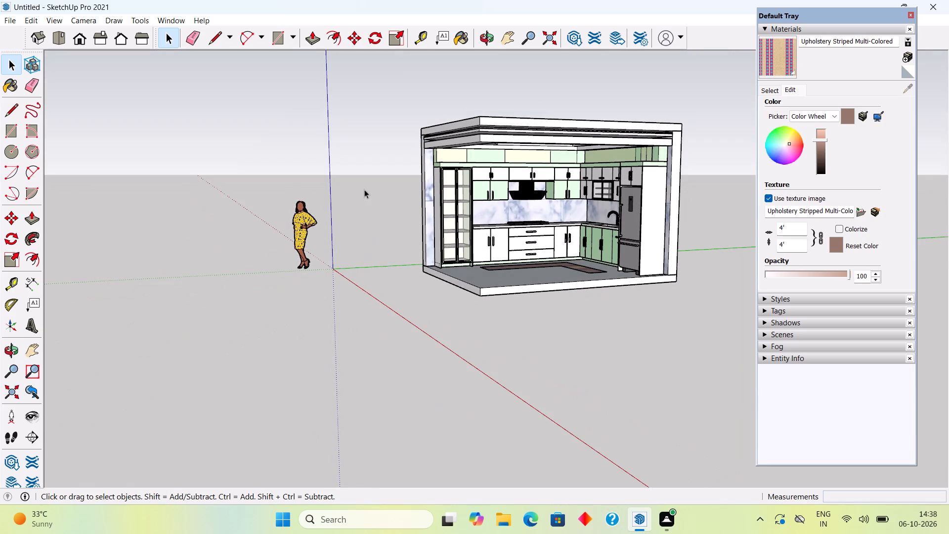
{"action": "scroll", "coordinate": [809, 163], "scroll_direction": "up", "scroll_amount": 5}
{"action": "scroll", "coordinate": [565, 213], "scroll_direction": "up", "scroll_amount": 9}
{"action": "scroll", "coordinate": [611, 145], "scroll_direction": "down", "scroll_amount": 5}
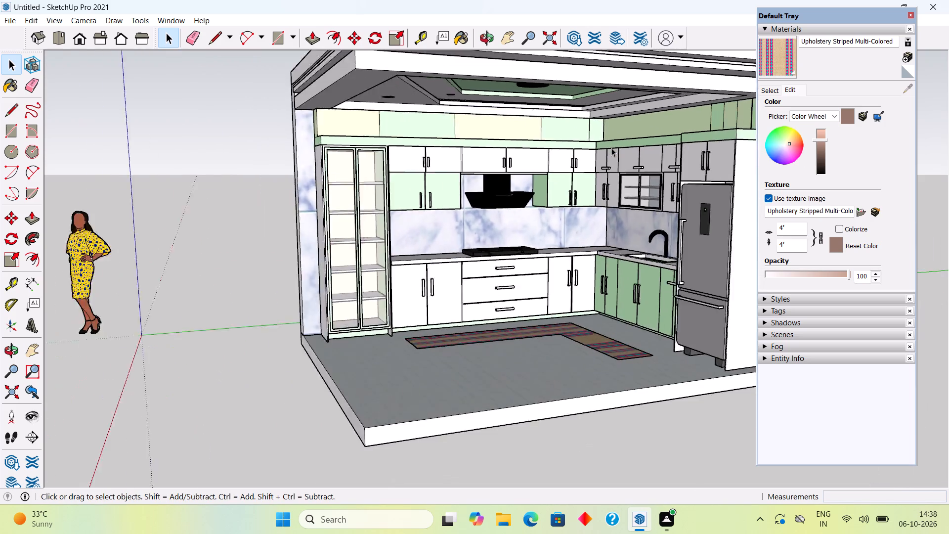
{"action": "scroll", "coordinate": [611, 148], "scroll_direction": "down", "scroll_amount": 2}
{"action": "middle_click_drag", "start_coordinate": [598, 198], "coordinate": [720, 193]}
{"action": "scroll", "coordinate": [710, 141], "scroll_direction": "up", "scroll_amount": 7}
{"action": "scroll", "coordinate": [650, 212], "scroll_direction": "down", "scroll_amount": 2}
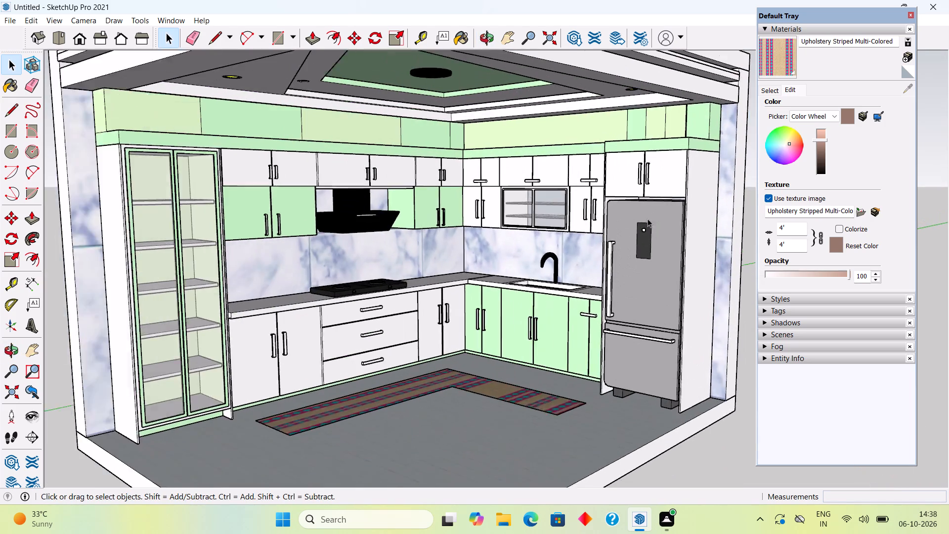
{"action": "scroll", "coordinate": [647, 219], "scroll_direction": "down", "scroll_amount": 2}
{"action": "middle_click_drag", "start_coordinate": [638, 219], "coordinate": [516, 323]}
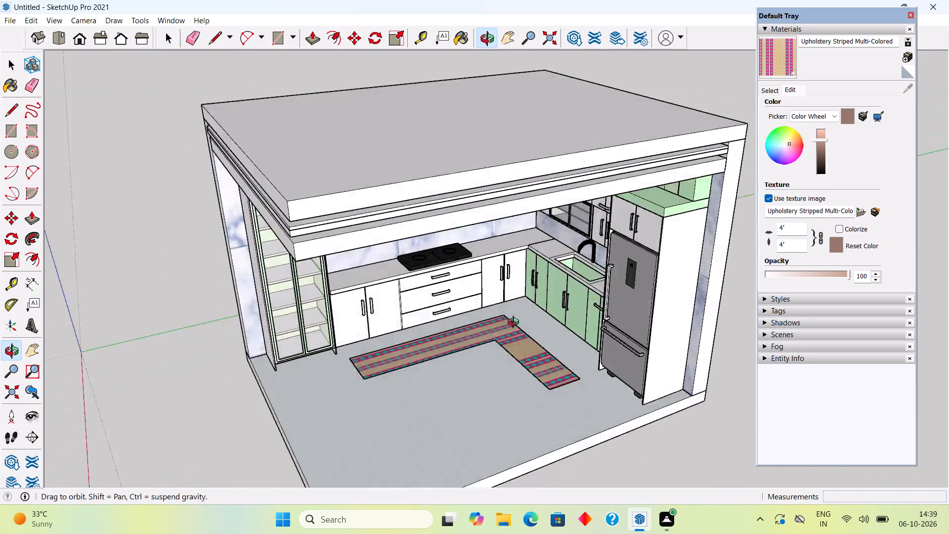
{"action": "middle_click_drag", "start_coordinate": [516, 323], "coordinate": [429, 311]}
{"action": "middle_click_drag", "start_coordinate": [375, 223], "coordinate": [571, 121]}
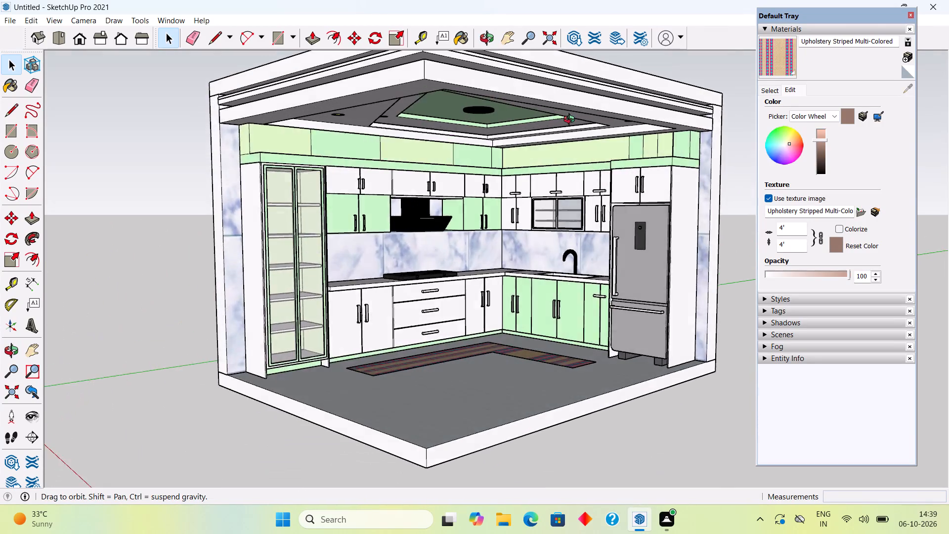
{"action": "middle_click_drag", "start_coordinate": [571, 121], "coordinate": [618, 136]}
Examine the whole kitchen and its recessed false ceiling from low and raised viewpoints.
{"action": "scroll", "coordinate": [618, 136], "scroll_direction": "down", "scroll_amount": 3}
{"action": "middle_click_drag", "start_coordinate": [429, 220], "coordinate": [459, 166]}
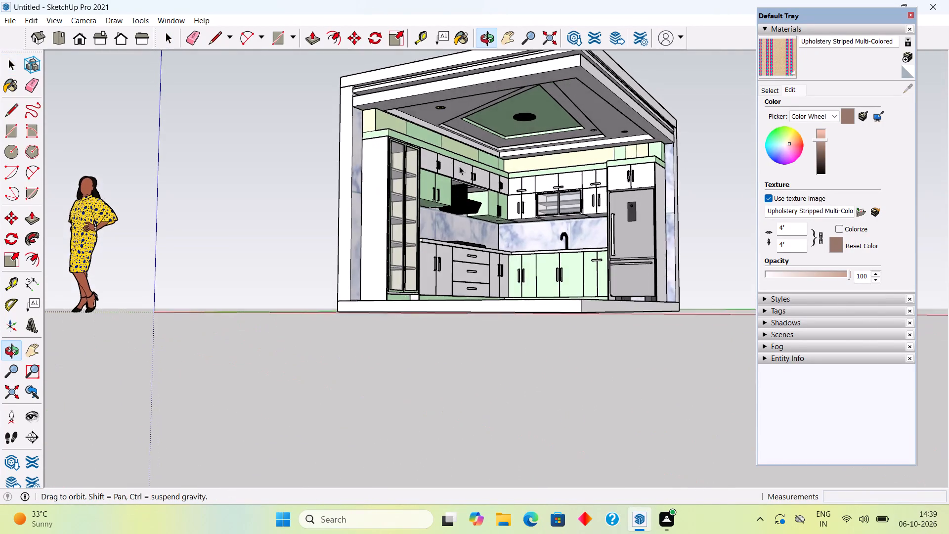
{"action": "scroll", "coordinate": [470, 173], "scroll_direction": "down", "scroll_amount": 4}
{"action": "scroll", "coordinate": [566, 79], "scroll_direction": "up", "scroll_amount": 9}
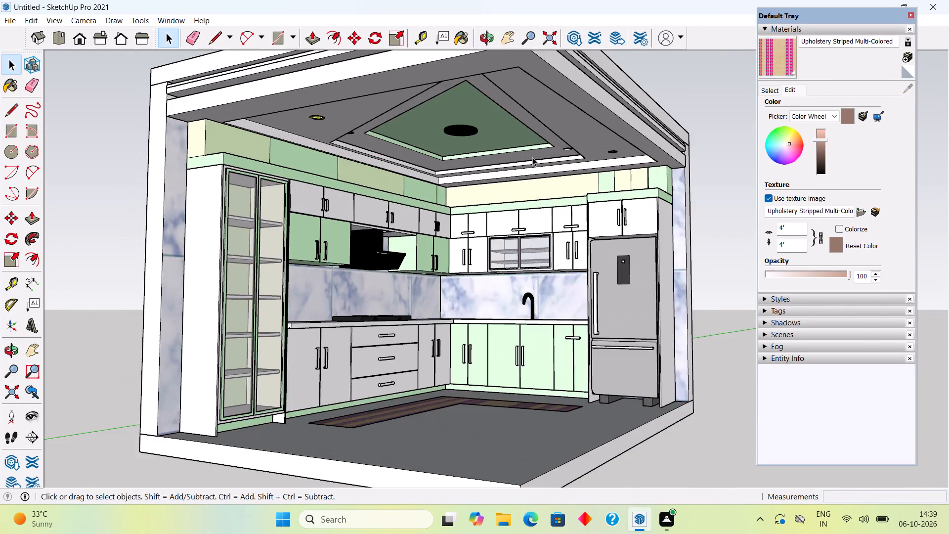
{"action": "scroll", "coordinate": [532, 157], "scroll_direction": "up", "scroll_amount": 1}
{"action": "scroll", "coordinate": [532, 157], "scroll_direction": "down", "scroll_amount": 7}
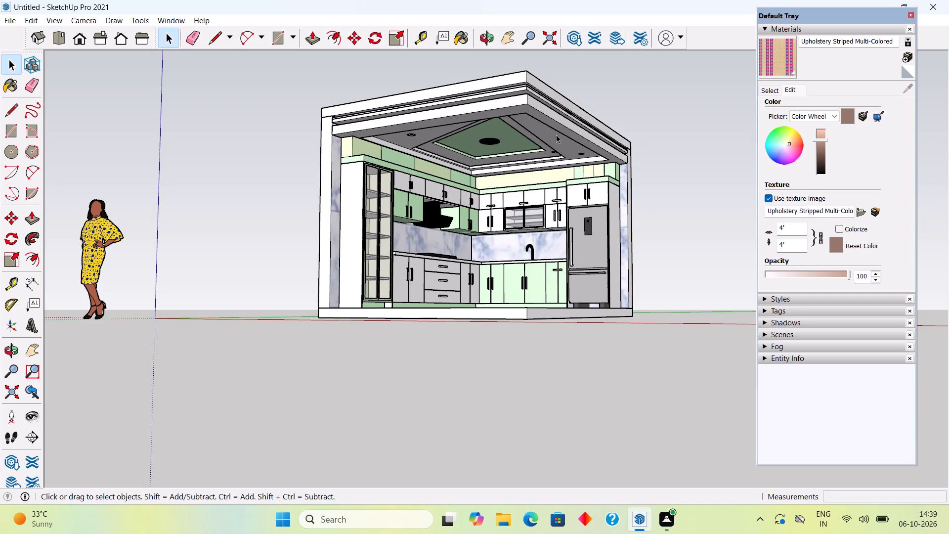
{"action": "scroll", "coordinate": [556, 134], "scroll_direction": "down", "scroll_amount": 2}
{"action": "scroll", "coordinate": [581, 119], "scroll_direction": "up", "scroll_amount": 1}
{"action": "middle_click_drag", "start_coordinate": [579, 124], "coordinate": [559, 86]}
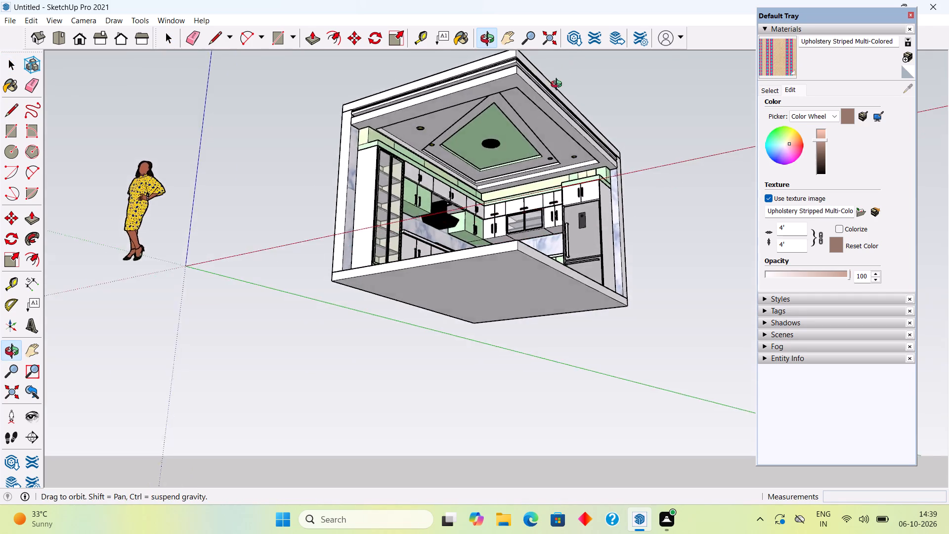
{"action": "scroll", "coordinate": [557, 88], "scroll_direction": "down", "scroll_amount": 2}
{"action": "middle_click_drag", "start_coordinate": [559, 86], "coordinate": [547, 102]}
{"action": "scroll", "coordinate": [515, 187], "scroll_direction": "down", "scroll_amount": 5}
{"action": "middle_click_drag", "start_coordinate": [515, 187], "coordinate": [478, 319]}
{"action": "scroll", "coordinate": [476, 176], "scroll_direction": "up", "scroll_amount": 5}
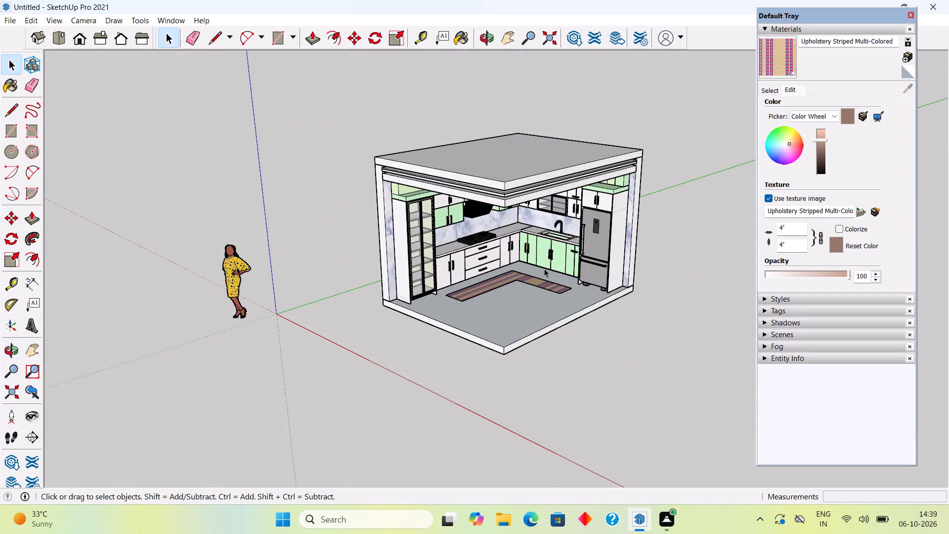
{"action": "scroll", "coordinate": [544, 268], "scroll_direction": "up", "scroll_amount": 1}
{"action": "middle_click_drag", "start_coordinate": [544, 246], "coordinate": [533, 158]}
{"action": "scroll", "coordinate": [531, 156], "scroll_direction": "up", "scroll_amount": 1}
{"action": "scroll", "coordinate": [498, 132], "scroll_direction": "up", "scroll_amount": 5}
{"action": "middle_click_drag", "start_coordinate": [500, 124], "coordinate": [509, 95]}
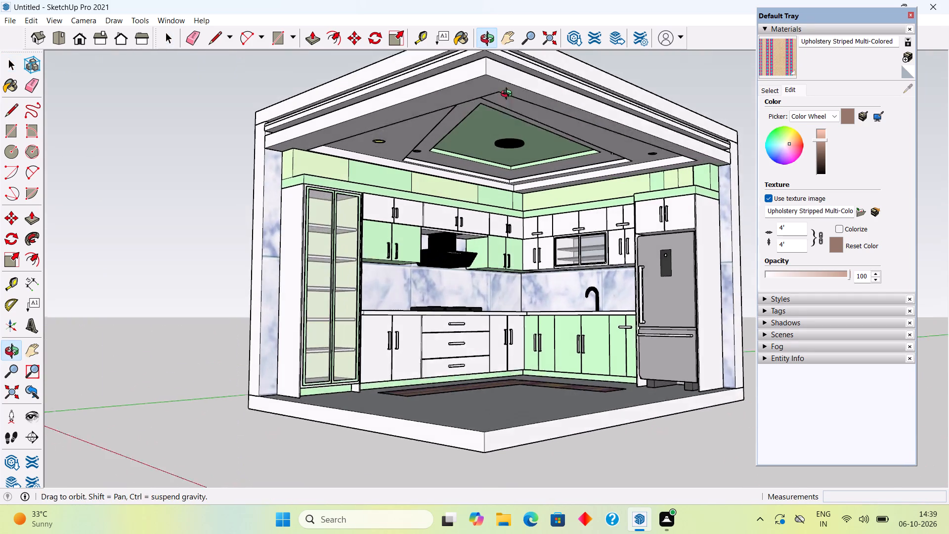
{"action": "middle_click_drag", "start_coordinate": [509, 95], "coordinate": [514, 79]}
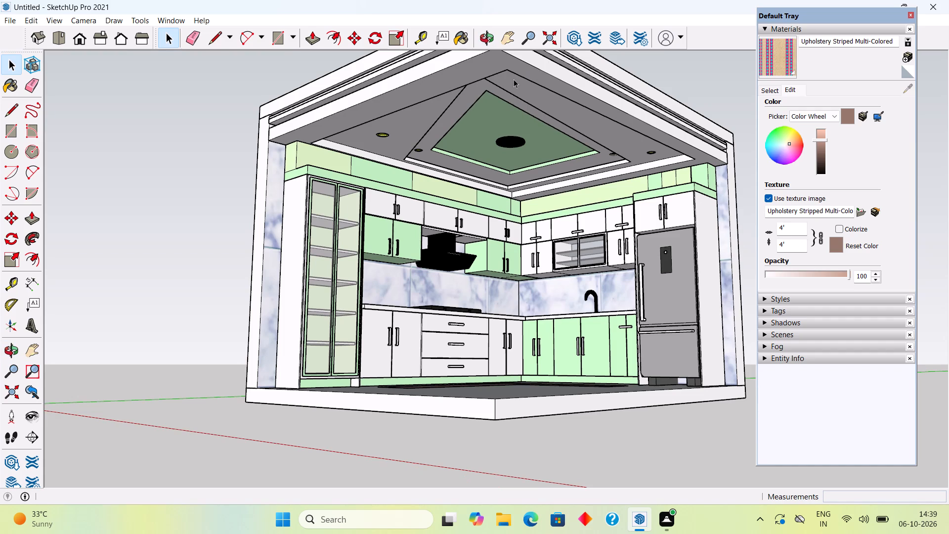
{"action": "scroll", "coordinate": [500, 122], "scroll_direction": "down", "scroll_amount": 7}
{"action": "scroll", "coordinate": [493, 177], "scroll_direction": "down", "scroll_amount": 7}
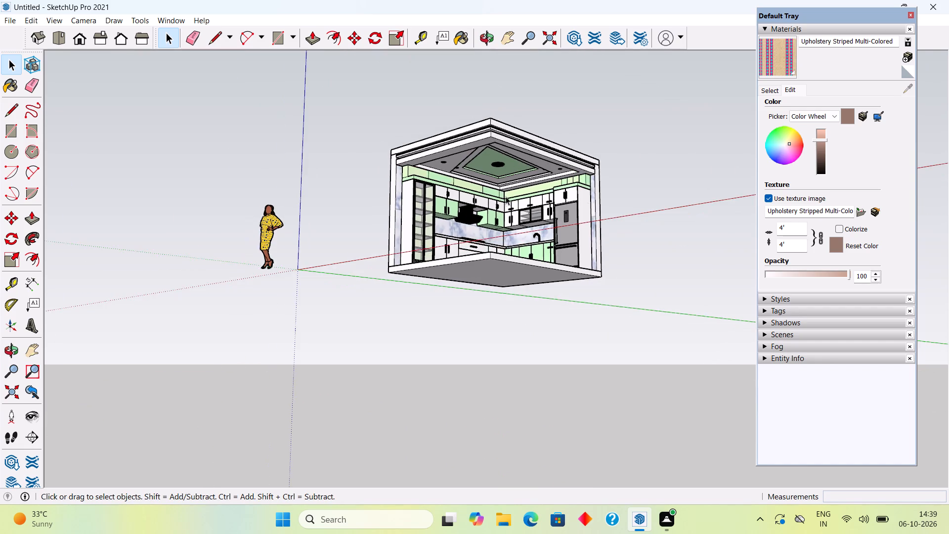
Inspect the sink corner, base cabinets, marble backsplash and runner up close, ending with the whole kitchen in view.
{"action": "middle_click_drag", "start_coordinate": [506, 200], "coordinate": [639, 326]}
{"action": "scroll", "coordinate": [506, 200], "scroll_direction": "up", "scroll_amount": 7}
{"action": "scroll", "coordinate": [553, 262], "scroll_direction": "up", "scroll_amount": 6}
{"action": "middle_click_drag", "start_coordinate": [500, 189], "coordinate": [397, 148]}
{"action": "scroll", "coordinate": [518, 285], "scroll_direction": "up", "scroll_amount": 5}
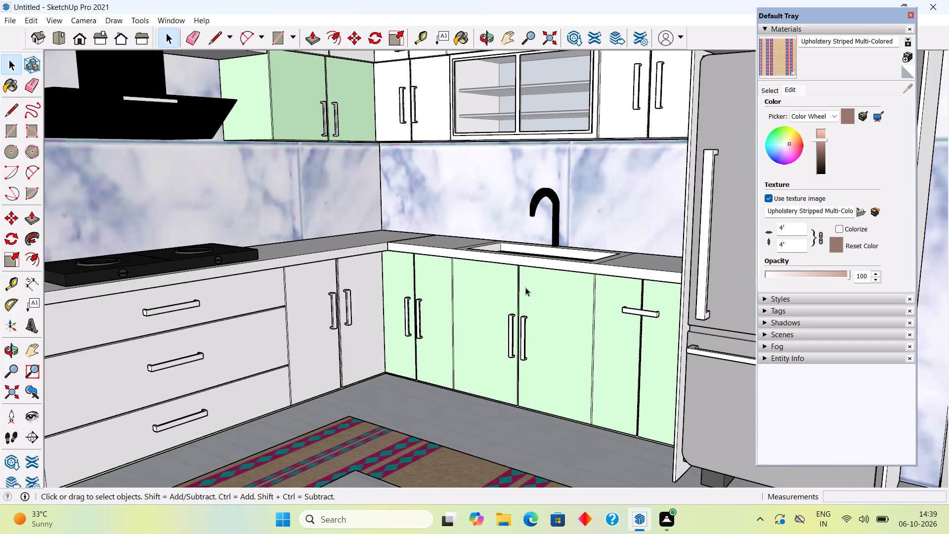
{"action": "scroll", "coordinate": [452, 246], "scroll_direction": "up", "scroll_amount": 1}
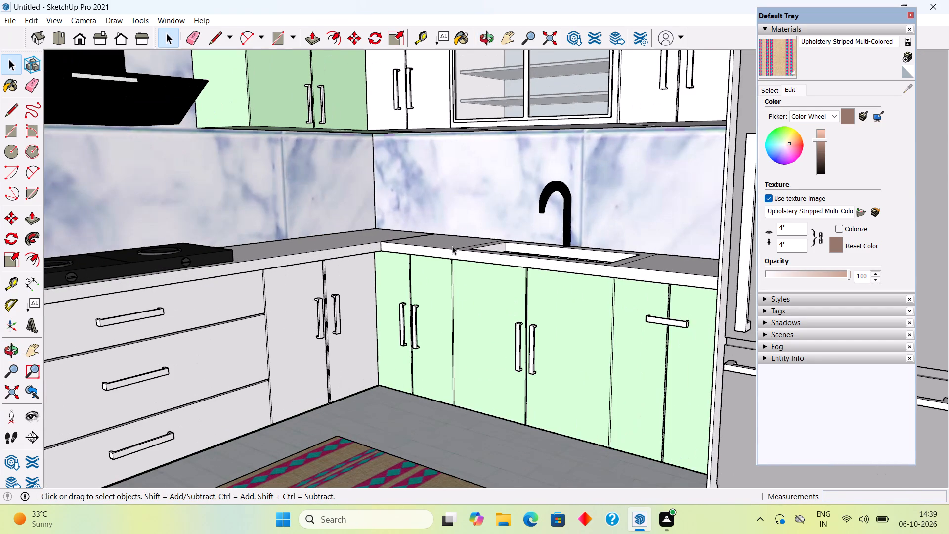
{"action": "scroll", "coordinate": [452, 246], "scroll_direction": "down", "scroll_amount": 5}
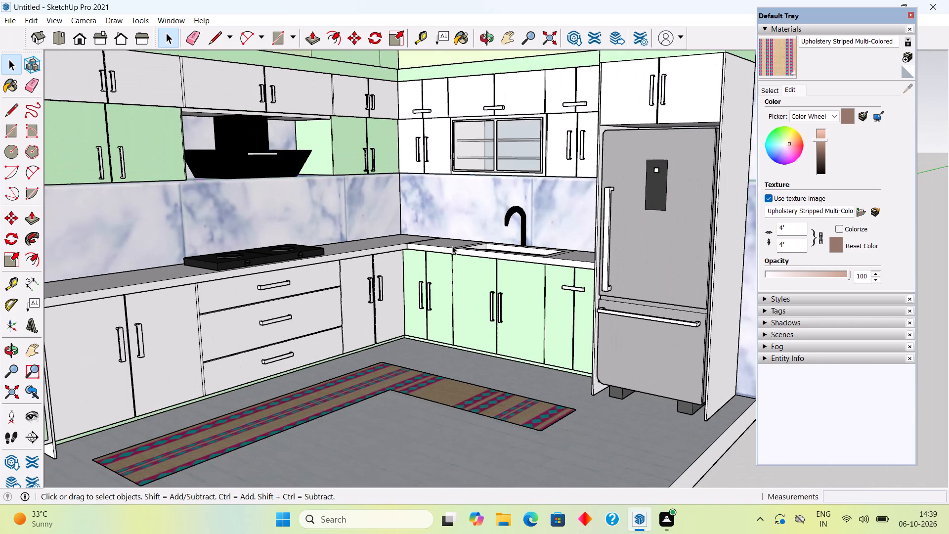
{"action": "scroll", "coordinate": [452, 246], "scroll_direction": "down", "scroll_amount": 11}
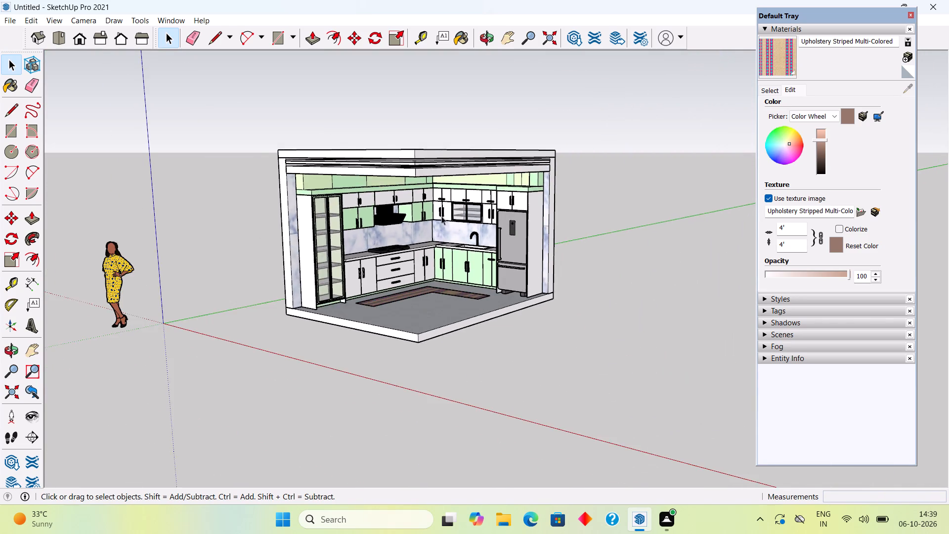
Inspect the false ceiling and upper cabinets from a low viewpoint.
{"action": "middle_click_drag", "start_coordinate": [441, 211], "coordinate": [449, 154]}
{"action": "scroll", "coordinate": [437, 163], "scroll_direction": "up", "scroll_amount": 5}
{"action": "scroll", "coordinate": [429, 220], "scroll_direction": "up", "scroll_amount": 2}
{"action": "middle_click_drag", "start_coordinate": [429, 202], "coordinate": [429, 193]}
{"action": "scroll", "coordinate": [429, 193], "scroll_direction": "up", "scroll_amount": 1}
{"action": "middle_click_drag", "start_coordinate": [383, 199], "coordinate": [386, 187]}
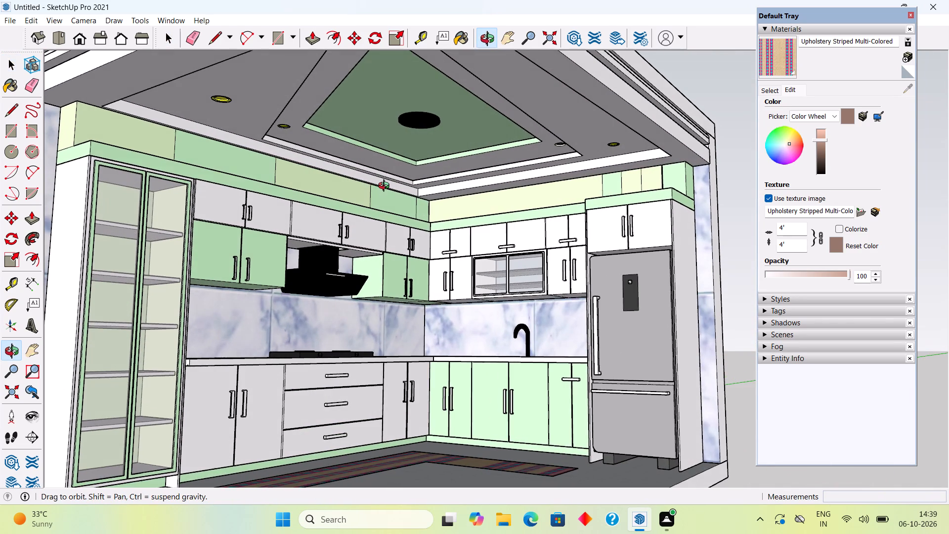
Draw a small circle of about 9/16" radius on the underside of the black ceiling disc, near its glass-cabinet side.
{"action": "middle_click_drag", "start_coordinate": [386, 187], "coordinate": [374, 189]}
{"action": "scroll", "coordinate": [374, 189], "scroll_direction": "down", "scroll_amount": 2}
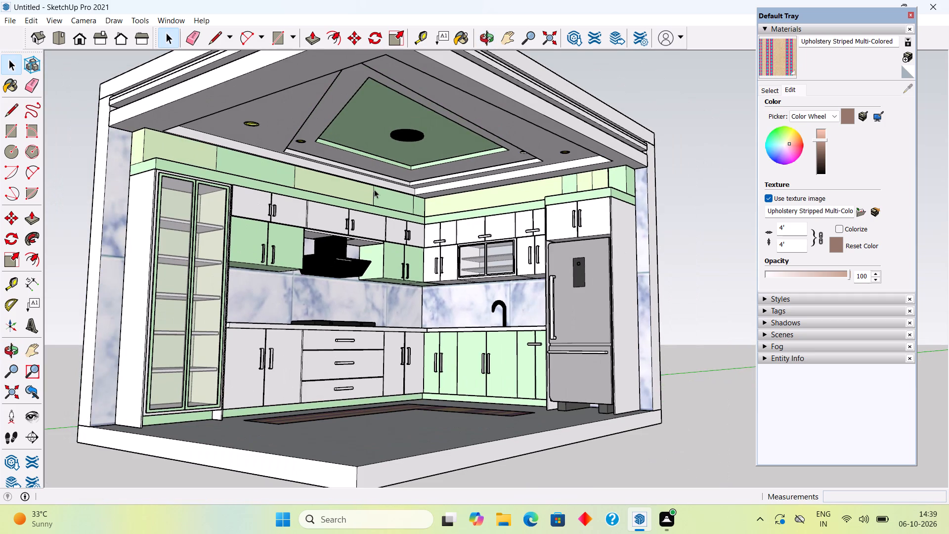
{"action": "middle_click_drag", "start_coordinate": [386, 164], "coordinate": [375, 160]}
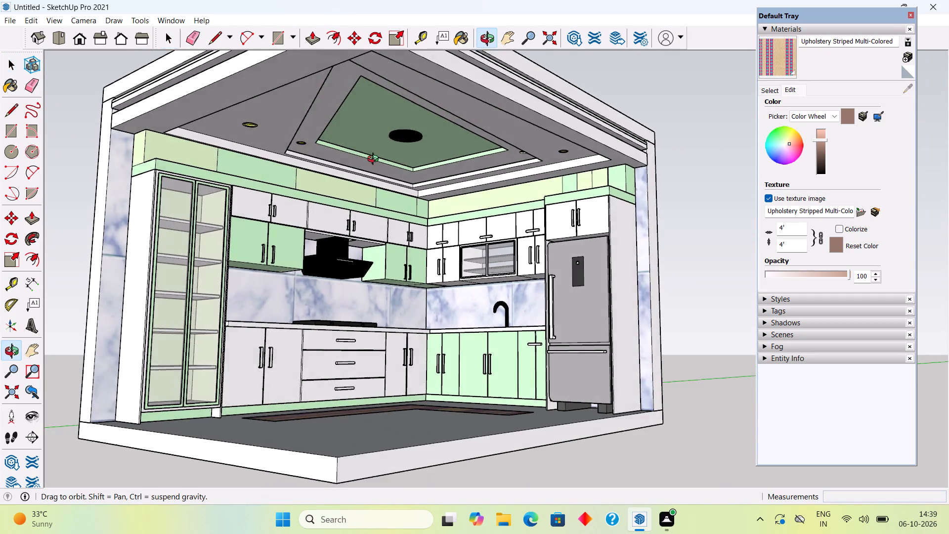
{"action": "middle_click_drag", "start_coordinate": [375, 160], "coordinate": [445, 143]}
{"action": "scroll", "coordinate": [448, 141], "scroll_direction": "up", "scroll_amount": 3}
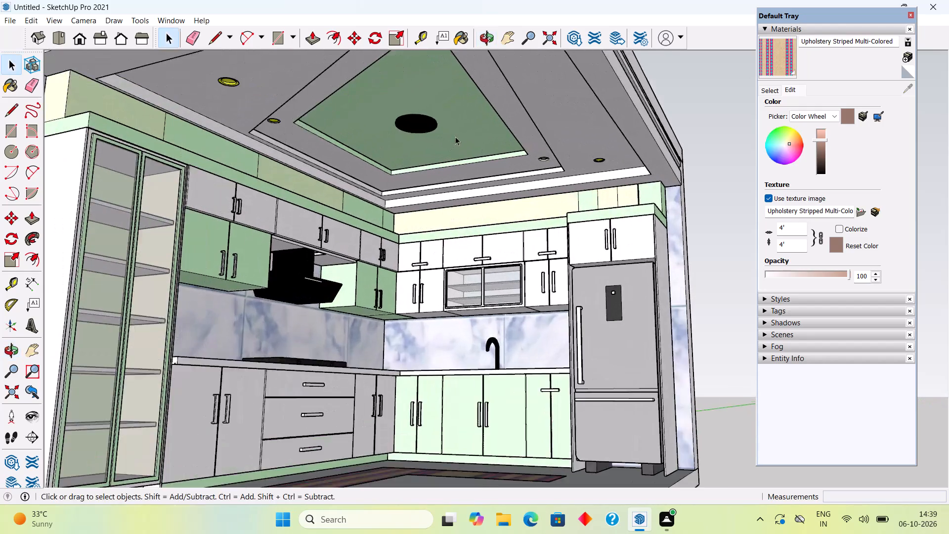
{"action": "scroll", "coordinate": [373, 126], "scroll_direction": "up", "scroll_amount": 12}
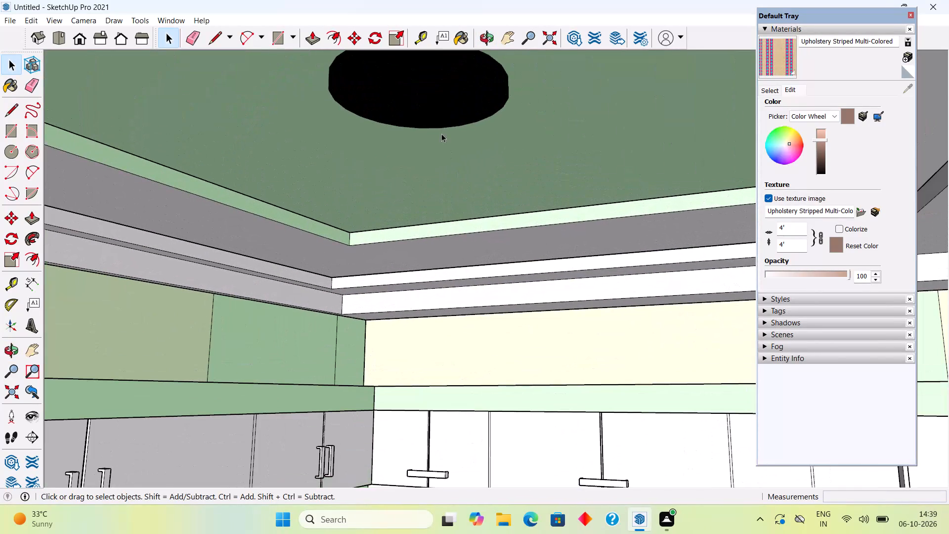
{"action": "key", "text": "c"}
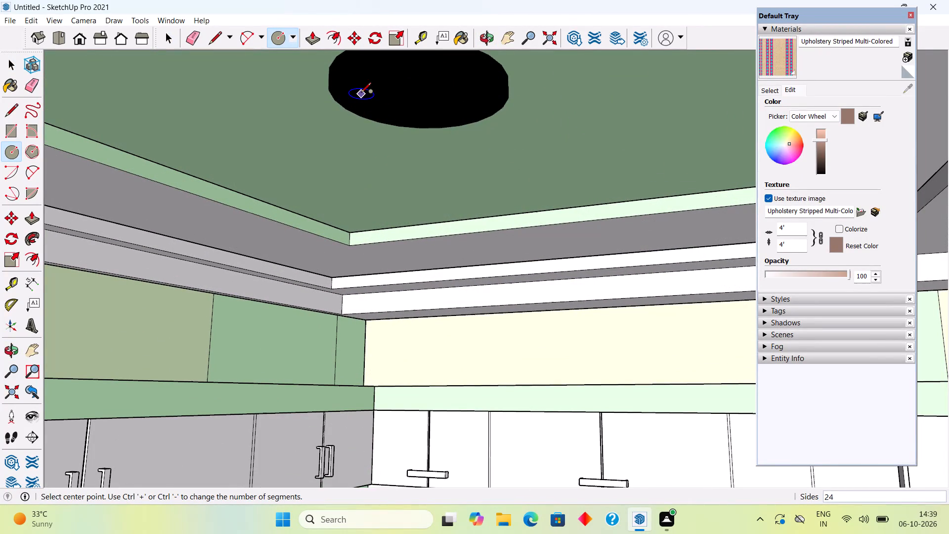
{"action": "left_click", "coordinate": [369, 93]}
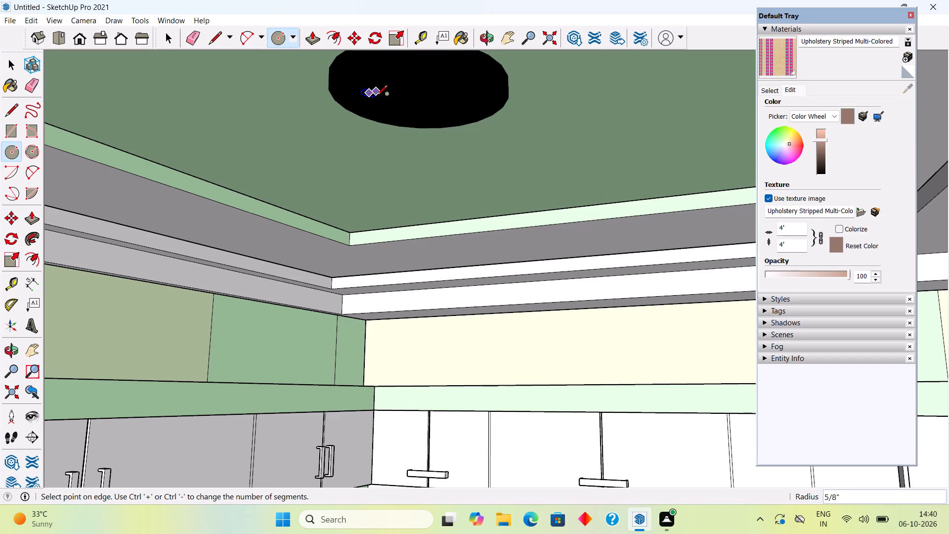
{"action": "left_click", "coordinate": [376, 94]}
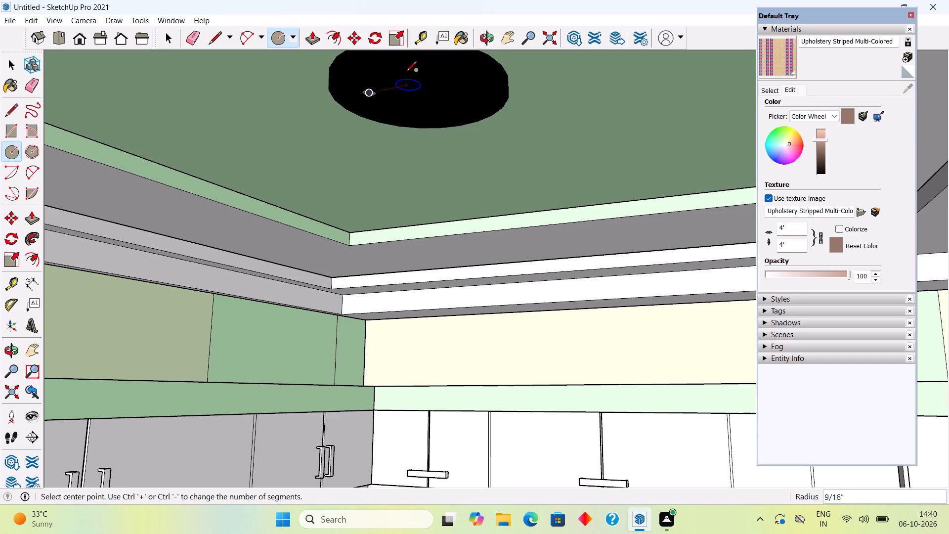
Draw two more small circles on the black ceiling disc, one about 3/8" radius mid-disc and one toward the refrigerator side.
{"action": "left_click_drag", "start_coordinate": [412, 73], "coordinate": [414, 79]}
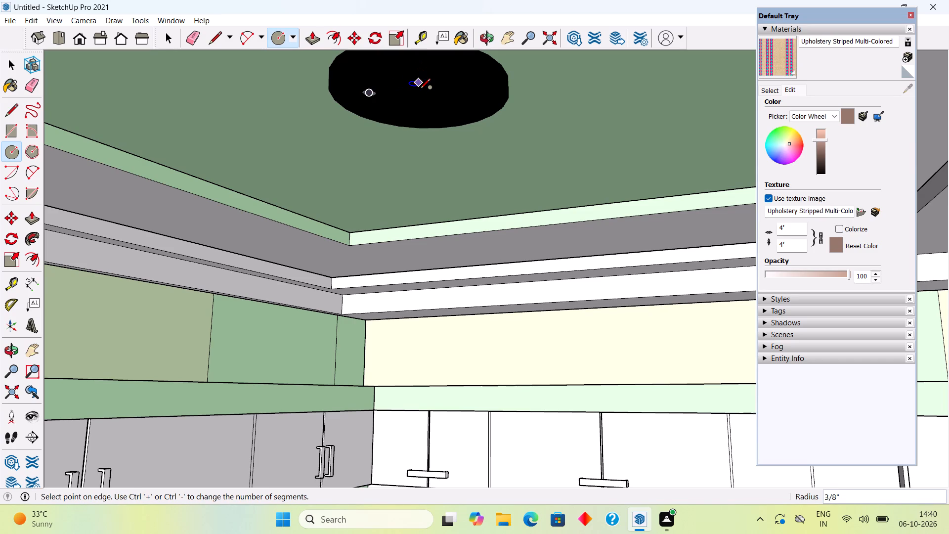
{"action": "left_click", "coordinate": [420, 89]}
{"action": "left_click", "coordinate": [462, 91]}
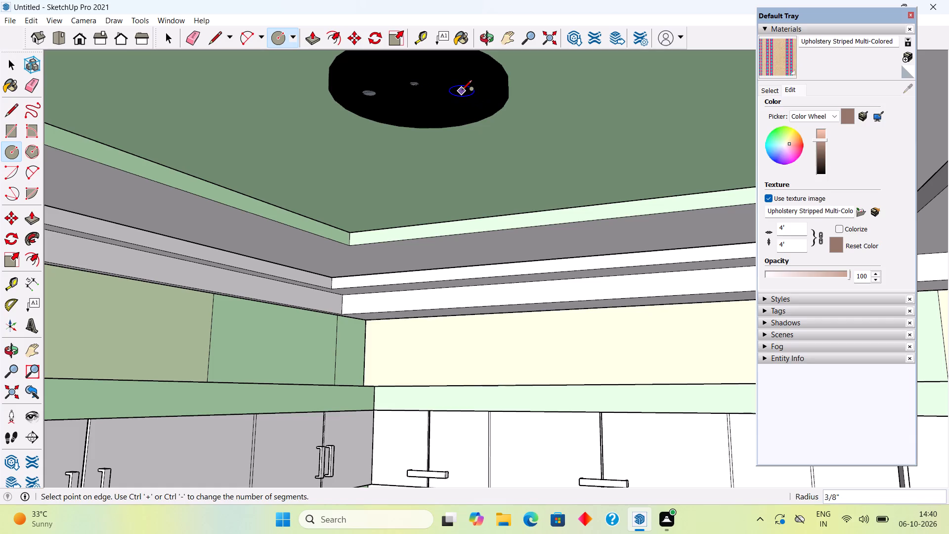
{"action": "scroll", "coordinate": [466, 98], "scroll_direction": "up", "scroll_amount": 8}
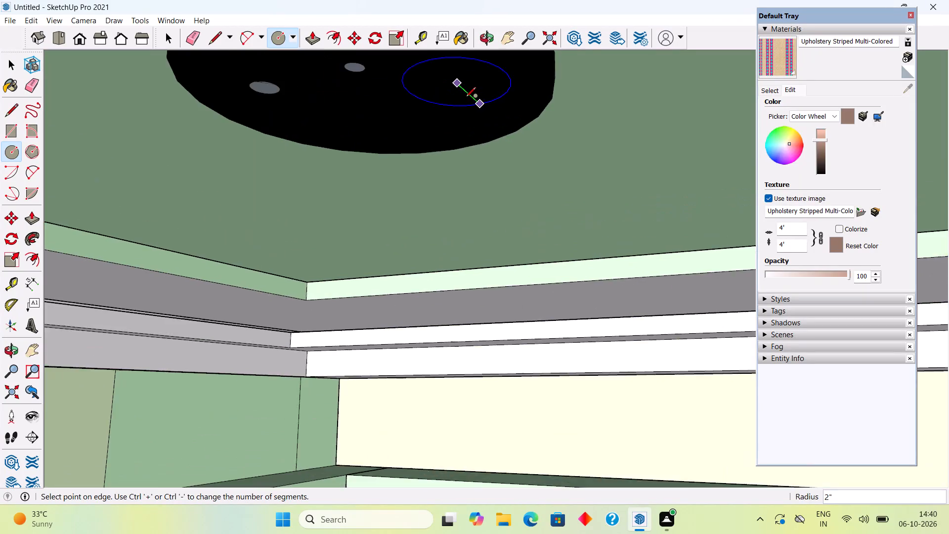
{"action": "scroll", "coordinate": [466, 98], "scroll_direction": "up", "scroll_amount": 4}
{"action": "left_click", "coordinate": [447, 85]}
{"action": "scroll", "coordinate": [454, 94], "scroll_direction": "down", "scroll_amount": 10}
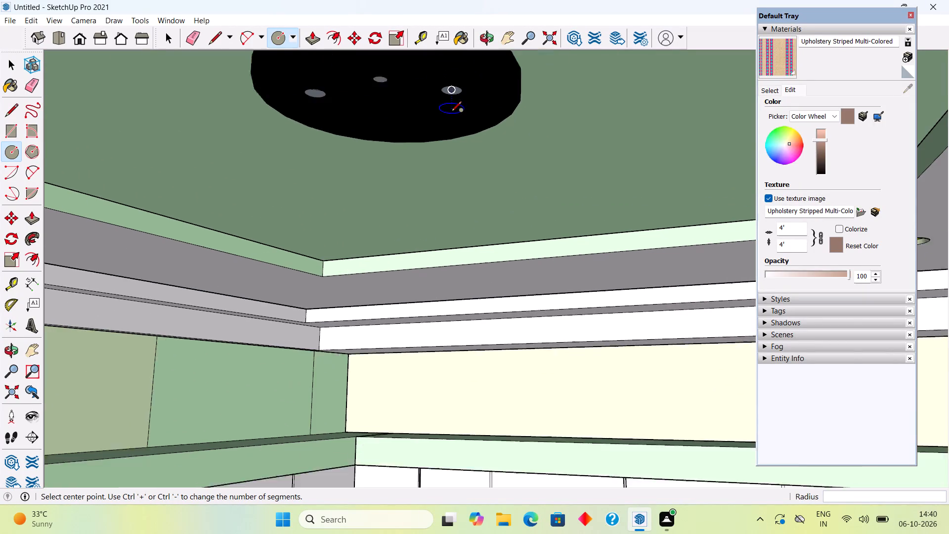
Push/Pull the small circle nearest the refrigerator side down about 2' 1 7/16" into a hanging rod.
{"action": "key", "text": "p"}
{"action": "left_click", "coordinate": [456, 90]}
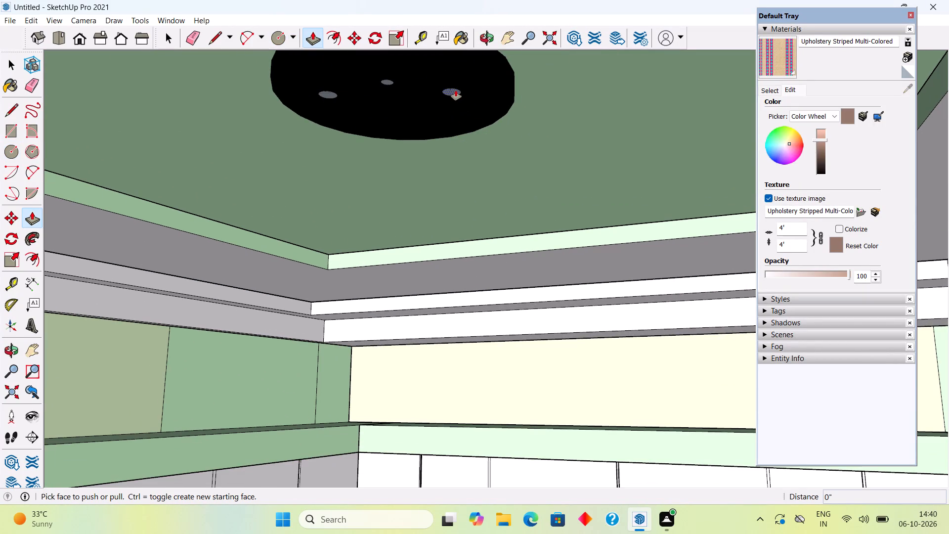
{"action": "scroll", "coordinate": [469, 229], "scroll_direction": "down", "scroll_amount": 2}
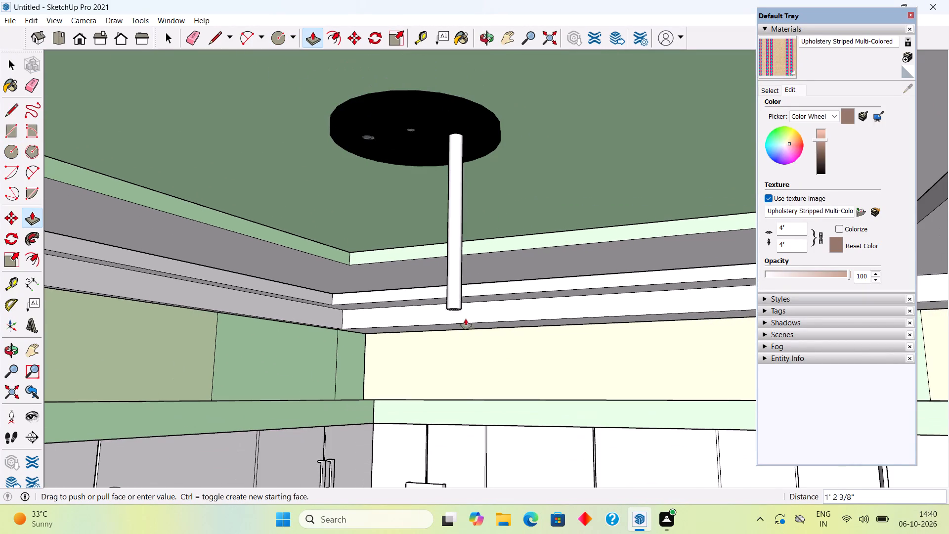
{"action": "scroll", "coordinate": [467, 321], "scroll_direction": "down", "scroll_amount": 2}
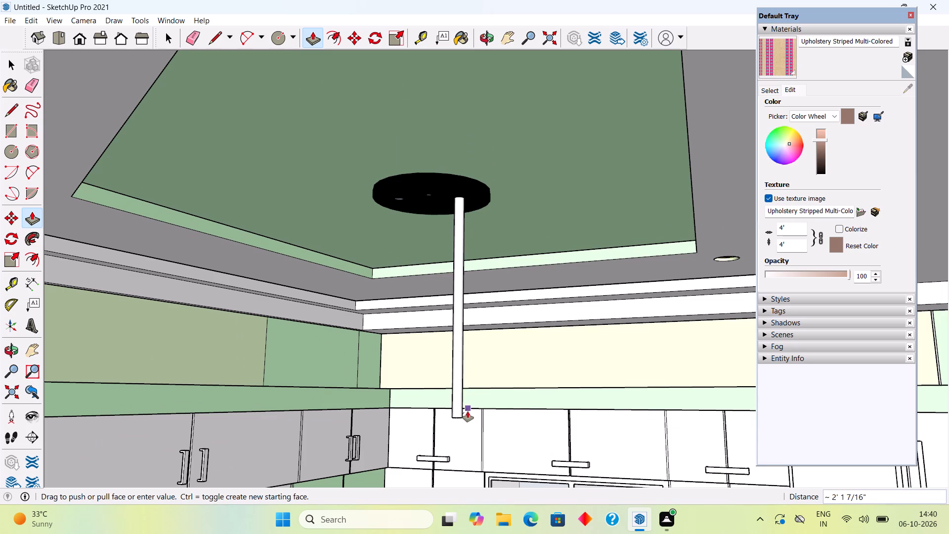
{"action": "left_click", "coordinate": [471, 410]}
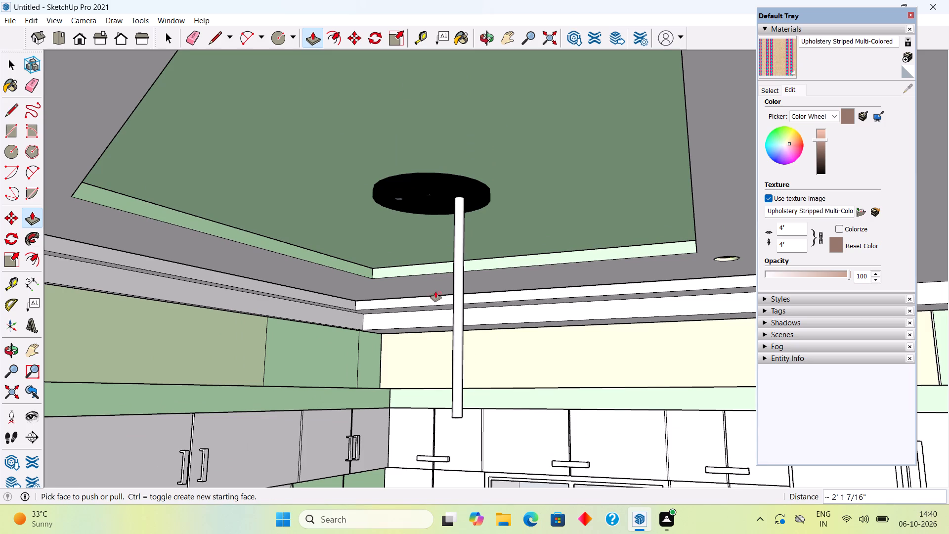
Push/Pull the middle small circle down about 2' 1 7/16", level with the end of the first rod.
{"action": "left_click", "coordinate": [429, 192]}
{"action": "scroll", "coordinate": [424, 201], "scroll_direction": "up", "scroll_amount": 13}
{"action": "left_click", "coordinate": [441, 178]}
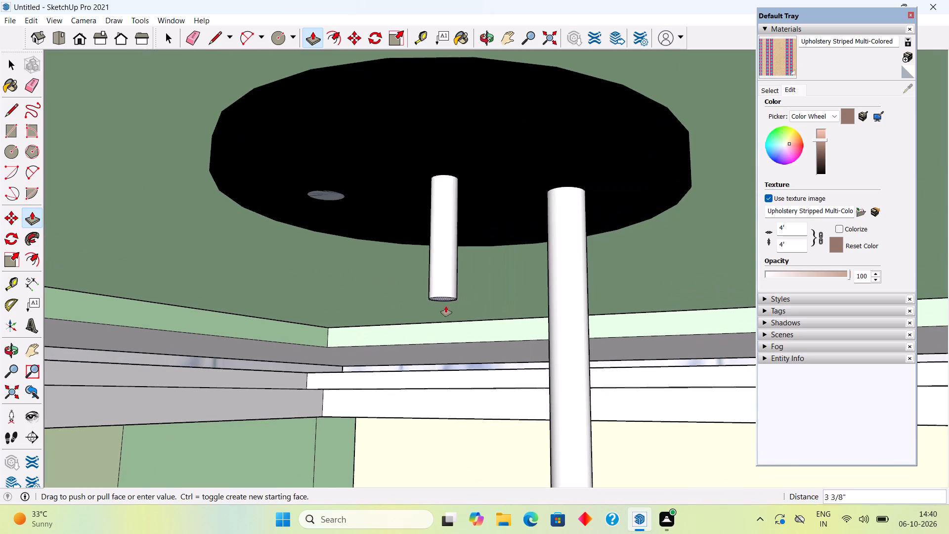
{"action": "scroll", "coordinate": [448, 303], "scroll_direction": "down", "scroll_amount": 11}
{"action": "scroll", "coordinate": [480, 409], "scroll_direction": "down", "scroll_amount": 6}
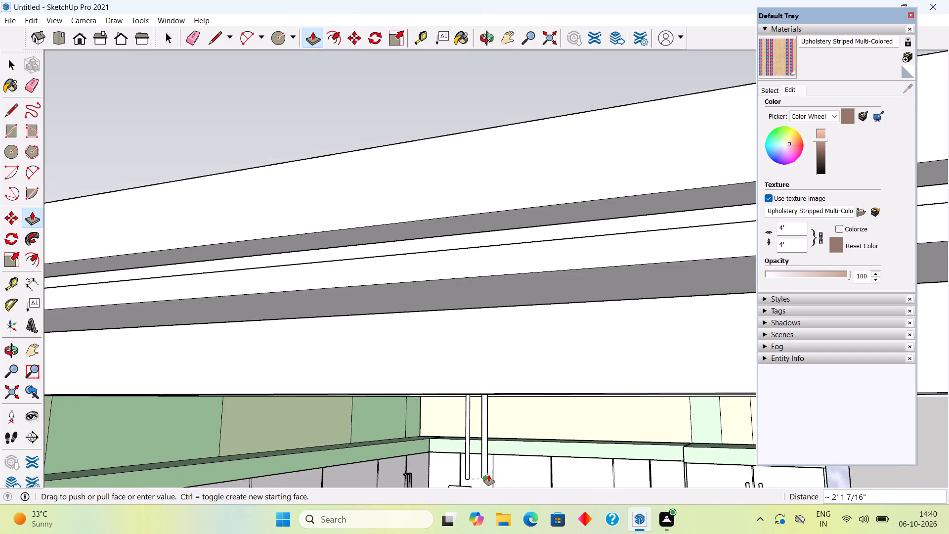
{"action": "left_click", "coordinate": [489, 475]}
Push/Pull the remaining small circle, on the glass-cabinet side, down to the level of the other two rod ends.
{"action": "left_click_drag", "start_coordinate": [445, 374], "coordinate": [447, 294]}
{"action": "middle_click_drag", "start_coordinate": [445, 367], "coordinate": [447, 294]}
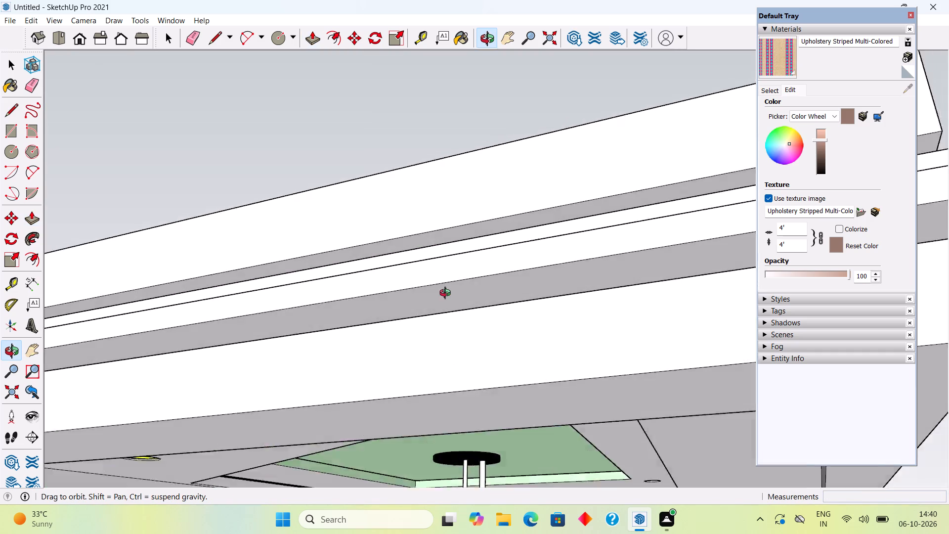
{"action": "left_click_drag", "start_coordinate": [447, 294], "coordinate": [422, 389]}
{"action": "middle_click_drag", "start_coordinate": [447, 294], "coordinate": [422, 389]}
{"action": "scroll", "coordinate": [439, 356], "scroll_direction": "down", "scroll_amount": 5}
{"action": "middle_click_drag", "start_coordinate": [446, 420], "coordinate": [474, 284]}
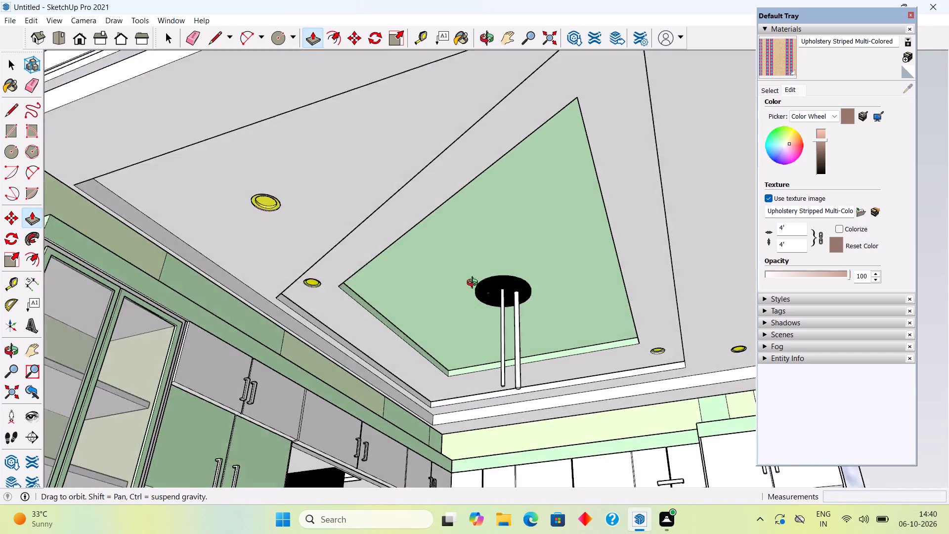
{"action": "middle_click_drag", "start_coordinate": [474, 284], "coordinate": [479, 273]}
{"action": "scroll", "coordinate": [499, 300], "scroll_direction": "up", "scroll_amount": 12}
{"action": "left_click", "coordinate": [473, 263]}
{"action": "scroll", "coordinate": [471, 305], "scroll_direction": "down", "scroll_amount": 1}
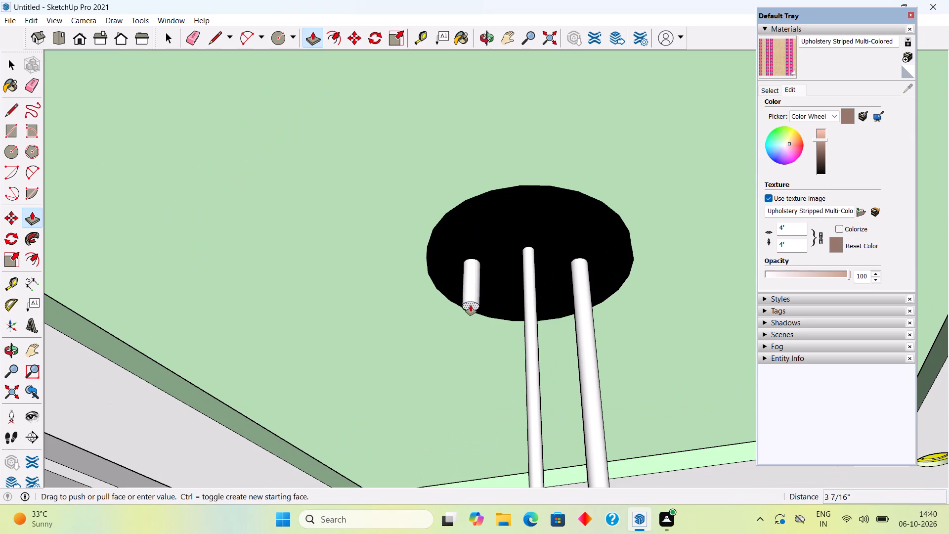
{"action": "scroll", "coordinate": [471, 305], "scroll_direction": "down", "scroll_amount": 12}
{"action": "left_click", "coordinate": [517, 374]}
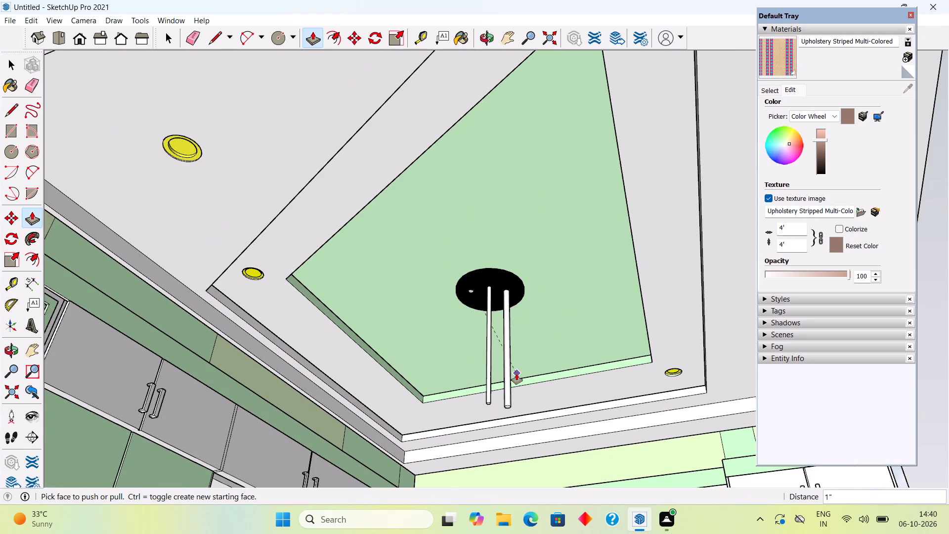
{"action": "scroll", "coordinate": [471, 294], "scroll_direction": "up", "scroll_amount": 10}
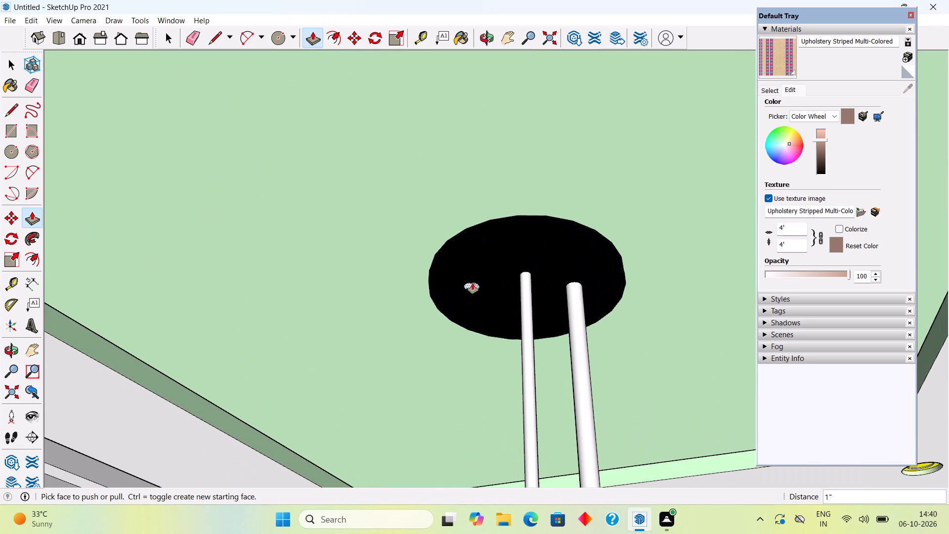
{"action": "left_click", "coordinate": [472, 285]}
{"action": "scroll", "coordinate": [459, 336], "scroll_direction": "down", "scroll_amount": 15}
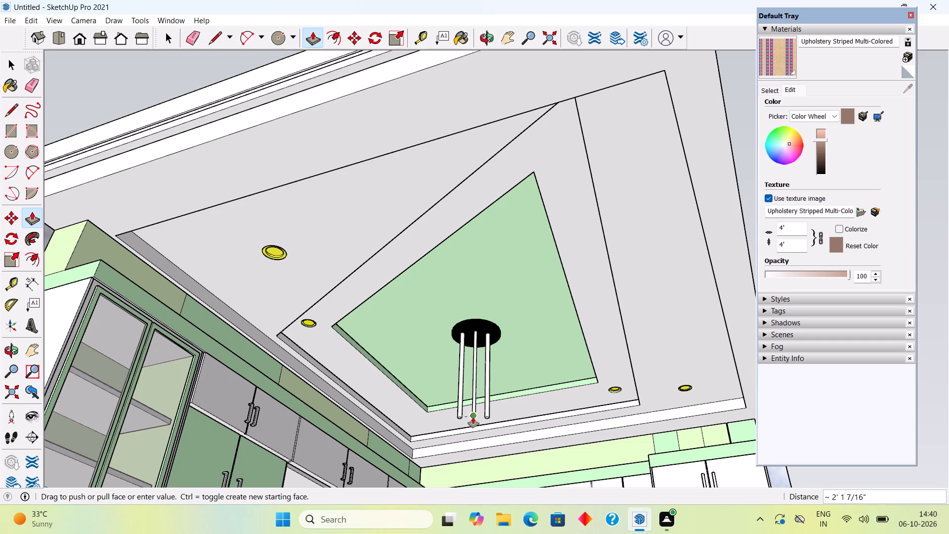
{"action": "left_click", "coordinate": [473, 417]}
Select all three hanging rods beneath the black ceiling disc and make them a single group.
{"action": "scroll", "coordinate": [473, 417], "scroll_direction": "down", "scroll_amount": 10}
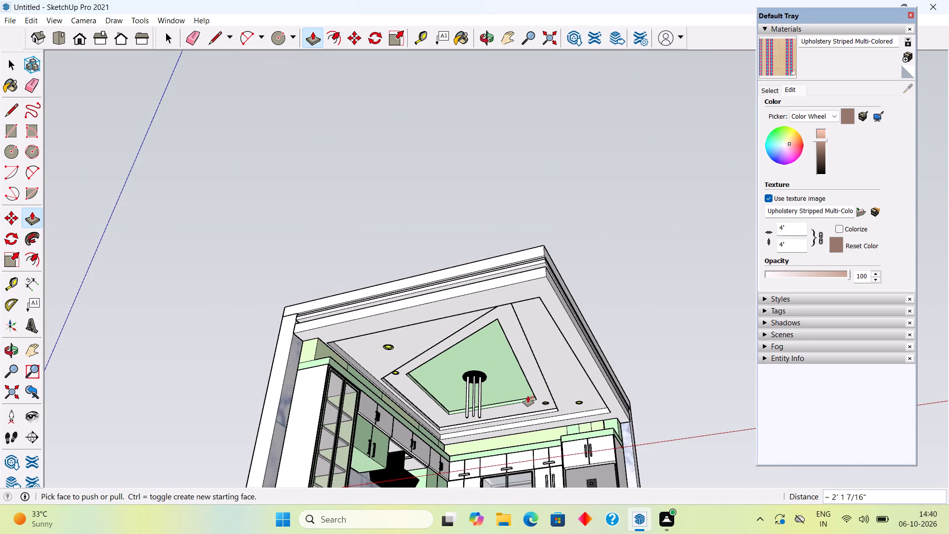
{"action": "key", "text": "space"}
{"action": "middle_click_drag", "start_coordinate": [496, 409], "coordinate": [481, 335]}
{"action": "scroll", "coordinate": [456, 451], "scroll_direction": "up", "scroll_amount": 4}
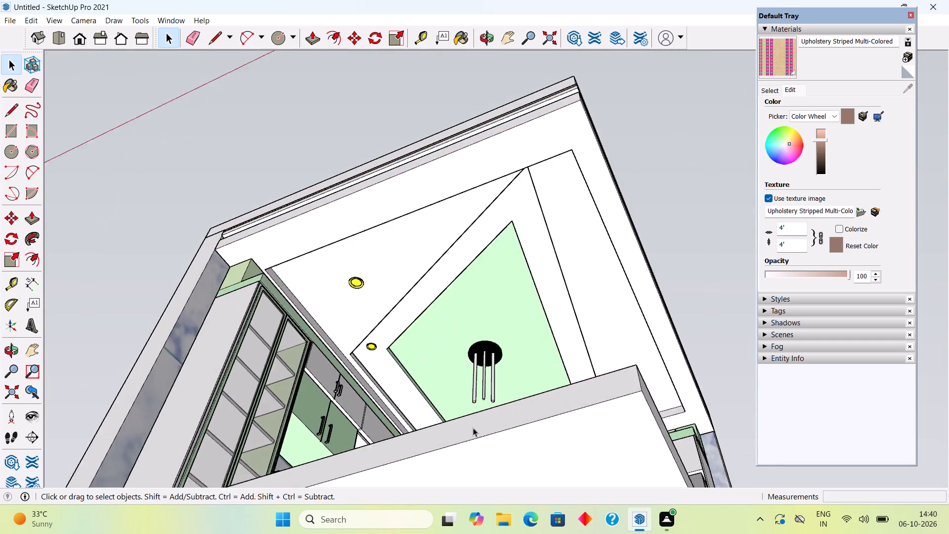
{"action": "scroll", "coordinate": [473, 428], "scroll_direction": "up", "scroll_amount": 20}
{"action": "middle_click_drag", "start_coordinate": [607, 358], "coordinate": [608, 281]}
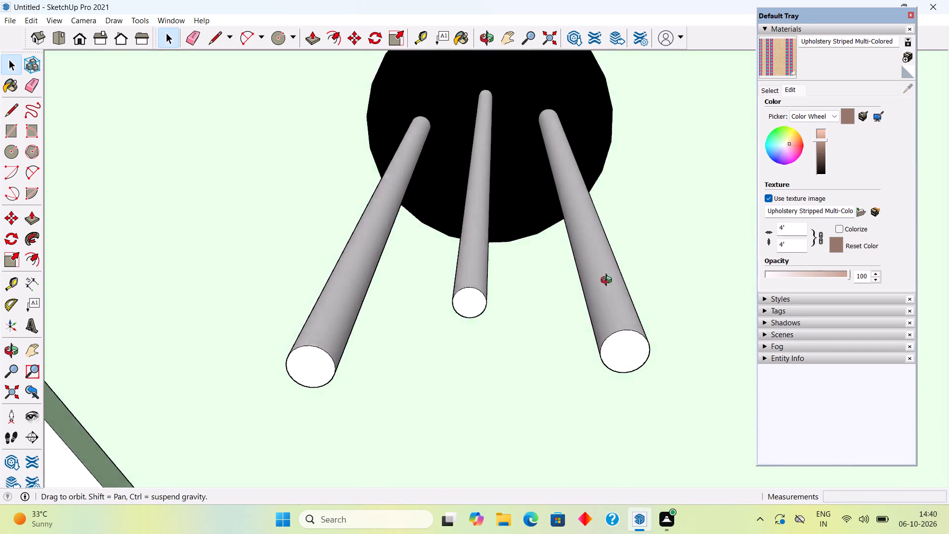
{"action": "middle_click_drag", "start_coordinate": [608, 281], "coordinate": [611, 275]}
{"action": "scroll", "coordinate": [618, 341], "scroll_direction": "up", "scroll_amount": 5}
{"action": "left_click", "coordinate": [622, 358]}
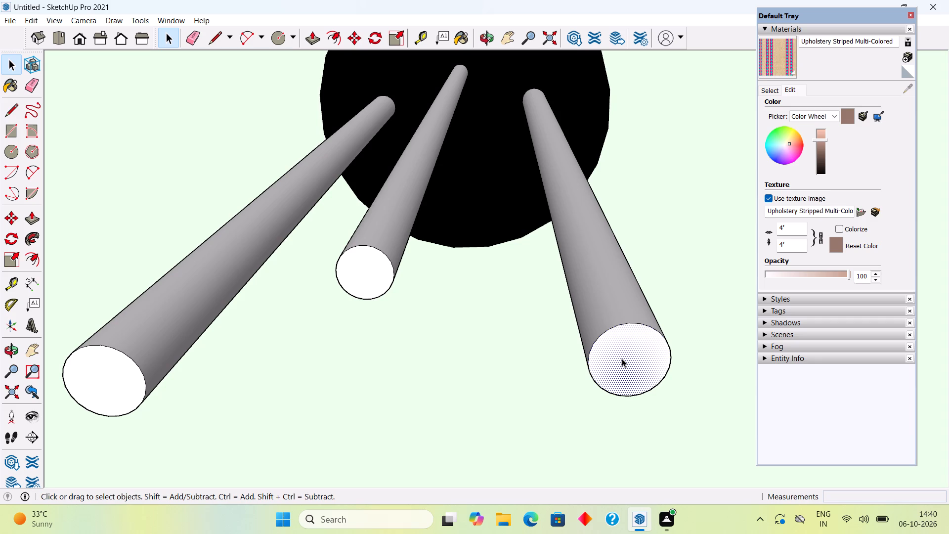
{"action": "key", "text": "c"}
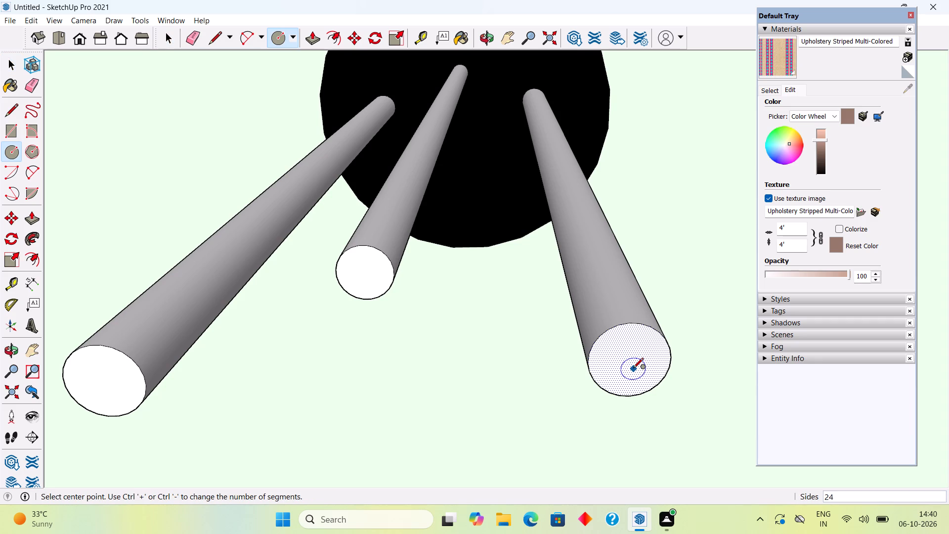
{"action": "key", "text": "space"}
{"action": "triple_click", "coordinate": [634, 360]}
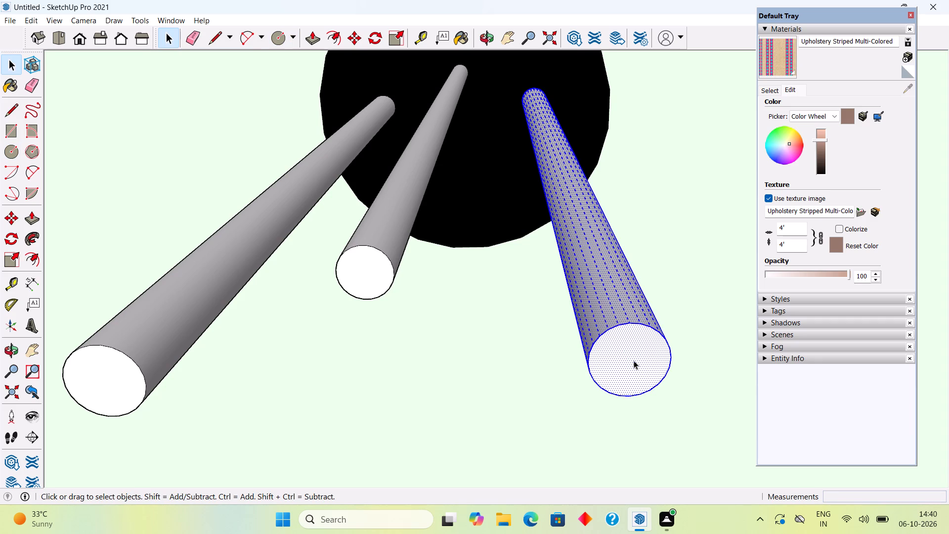
{"action": "triple_click", "coordinate": [380, 267], "text": "shift"}
{"action": "key", "text": "space"}
{"action": "key", "text": "space"}
{"action": "key", "text": "space"}
{"action": "key", "text": "space"}
{"action": "key", "text": "space"}
{"action": "key", "text": "space"}
{"action": "key", "text": "space"}
{"action": "key", "text": "space"}
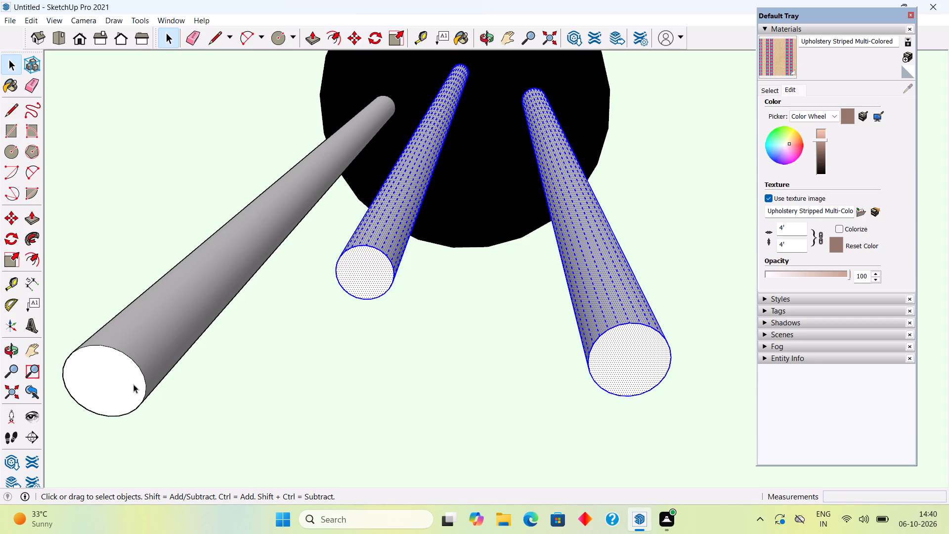
{"action": "triple_click", "coordinate": [133, 384]}
{"action": "left_click", "coordinate": [133, 384]}
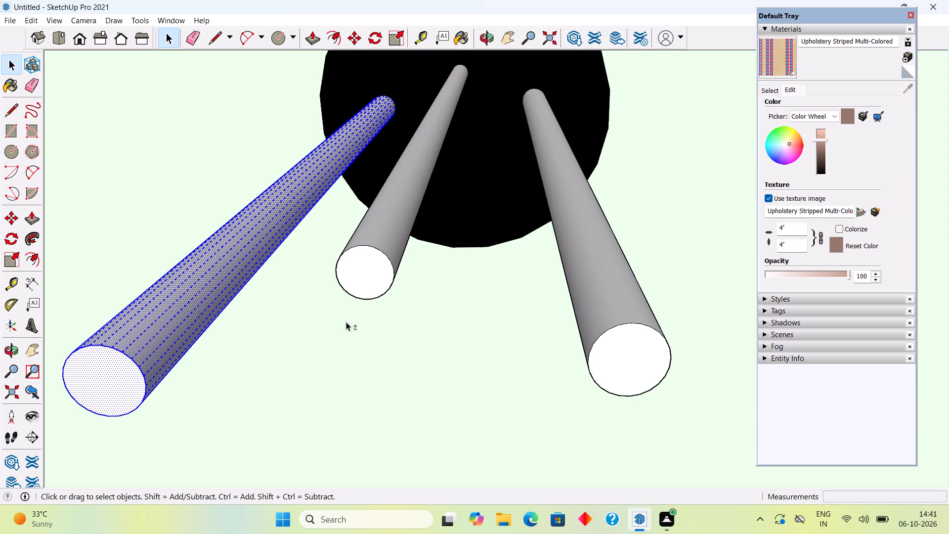
{"action": "triple_click", "coordinate": [381, 276], "text": "shift"}
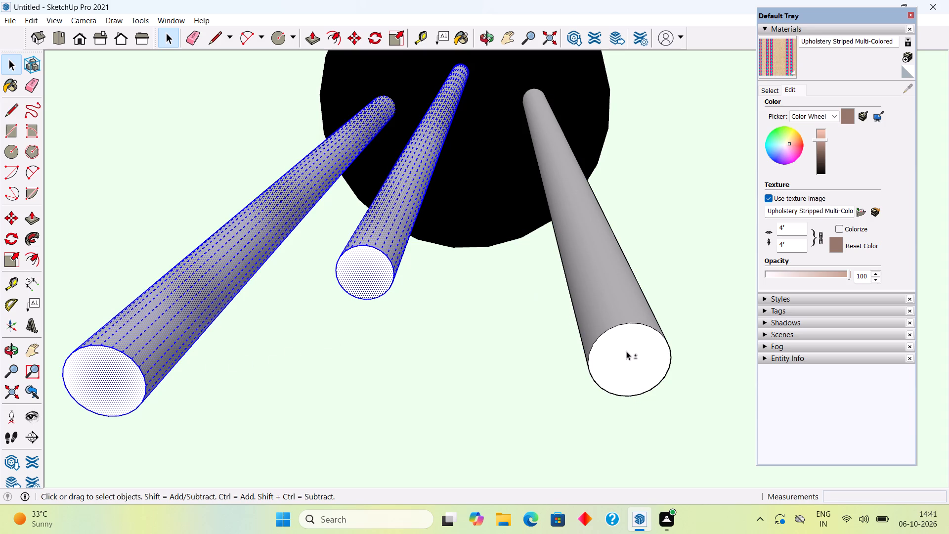
{"action": "triple_click", "coordinate": [626, 351], "text": "shift"}
{"action": "right_click", "coordinate": [626, 351]}
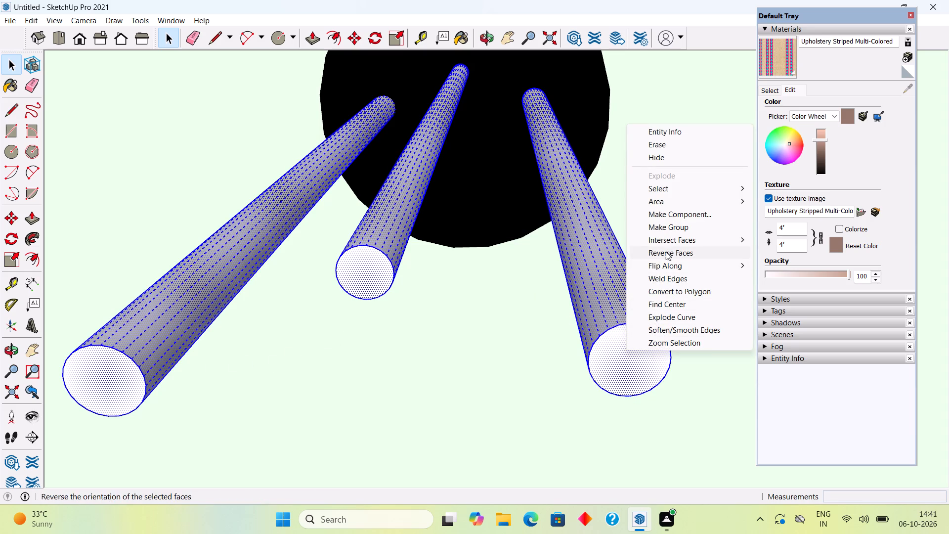
{"action": "left_click", "coordinate": [672, 225]}
Draw a circle of 1" radius centred on the bottom end of the refrigerator-side rod.
{"action": "scroll", "coordinate": [639, 245], "scroll_direction": "down", "scroll_amount": 3}
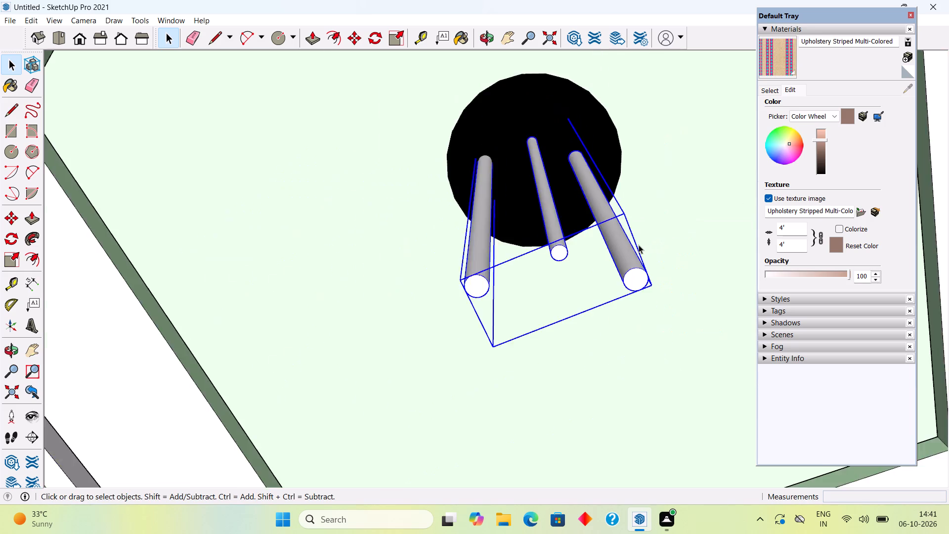
{"action": "scroll", "coordinate": [639, 245], "scroll_direction": "down", "scroll_amount": 6}
{"action": "scroll", "coordinate": [573, 263], "scroll_direction": "down", "scroll_amount": 9}
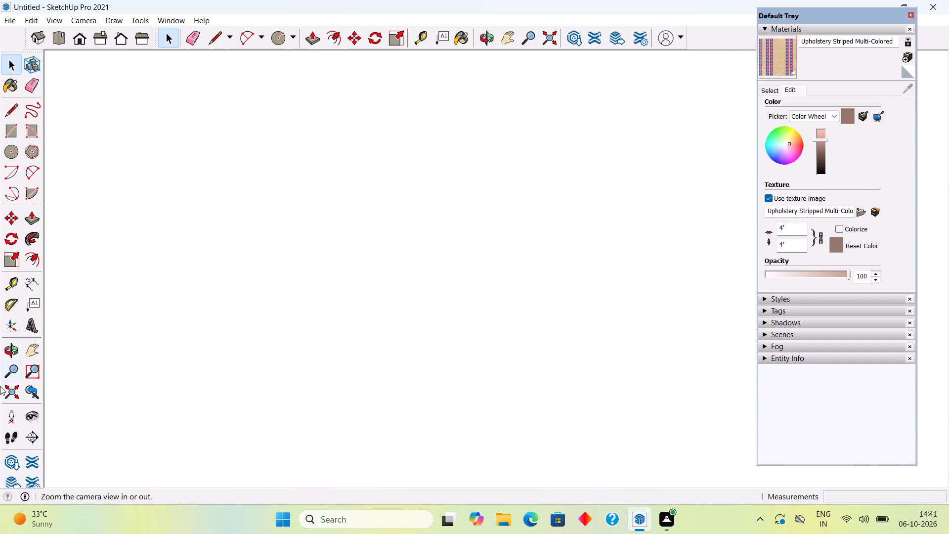
{"action": "left_click", "coordinate": [1, 389]}
{"action": "left_click", "coordinate": [213, 352]}
{"action": "middle_click_drag", "start_coordinate": [537, 149], "coordinate": [540, 205]}
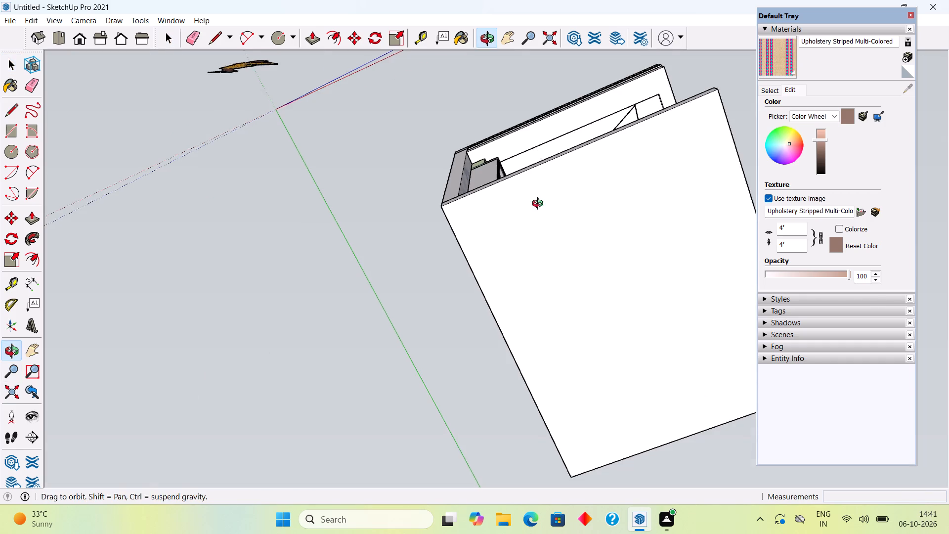
{"action": "middle_click_drag", "start_coordinate": [540, 205], "coordinate": [559, 291]}
{"action": "scroll", "coordinate": [604, 205], "scroll_direction": "up", "scroll_amount": 16}
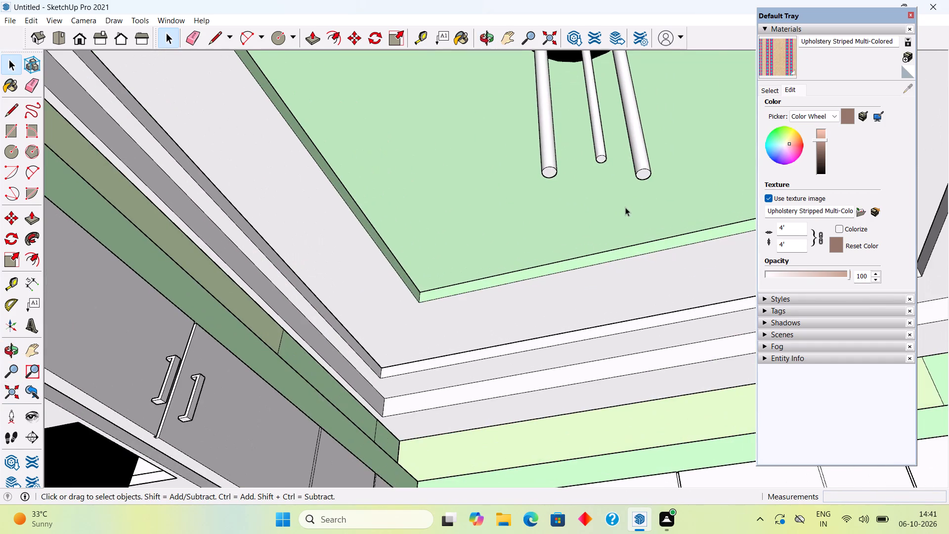
{"action": "scroll", "coordinate": [639, 187], "scroll_direction": "up", "scroll_amount": 4}
{"action": "key", "text": "c"}
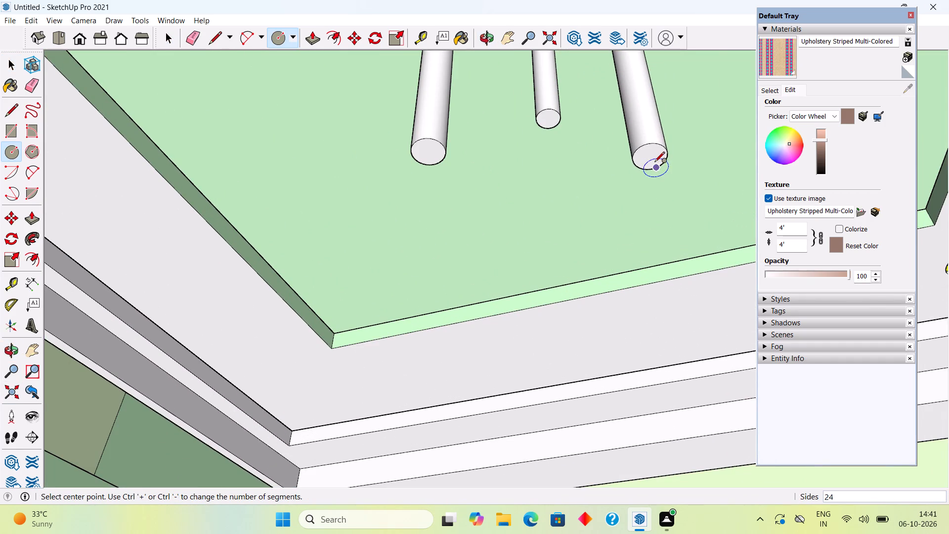
{"action": "scroll", "coordinate": [651, 158], "scroll_direction": "up", "scroll_amount": 5}
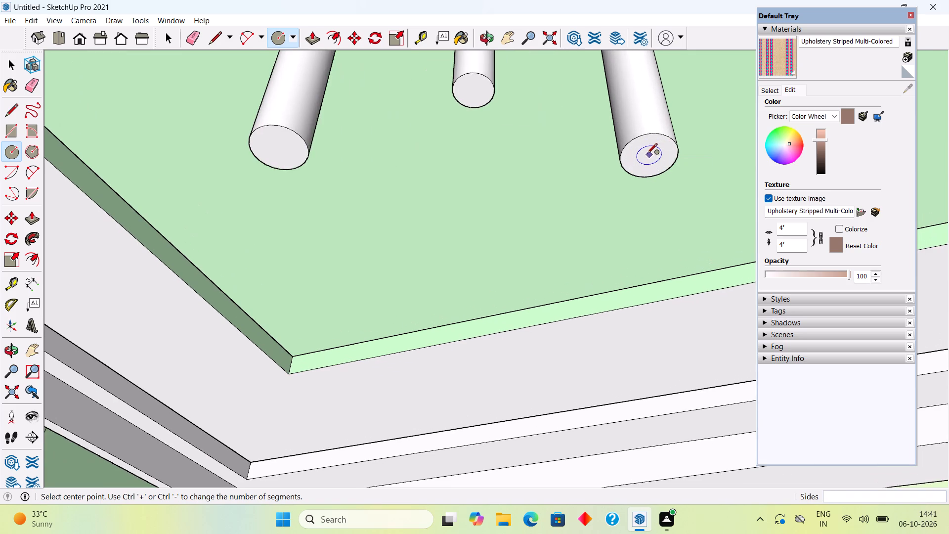
{"action": "scroll", "coordinate": [646, 150], "scroll_direction": "down", "scroll_amount": 16}
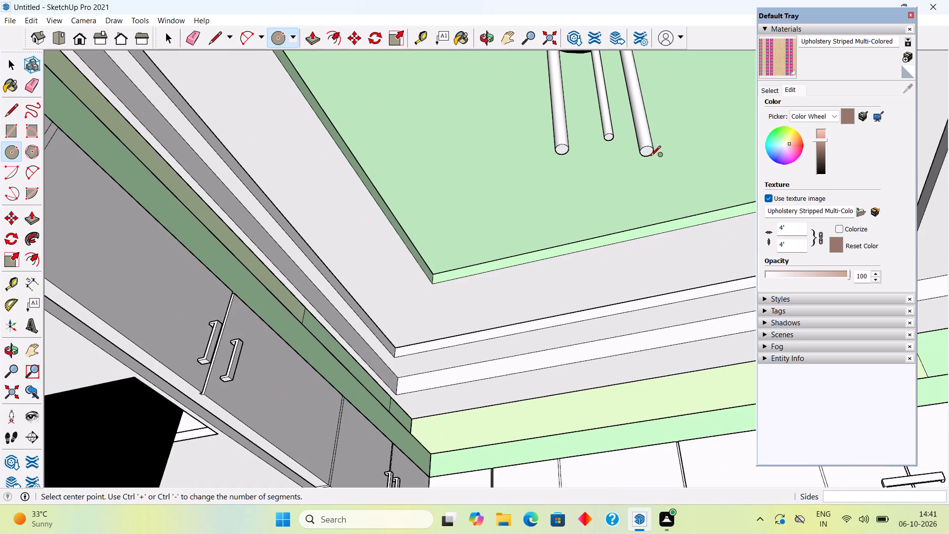
{"action": "scroll", "coordinate": [649, 154], "scroll_direction": "up", "scroll_amount": 9}
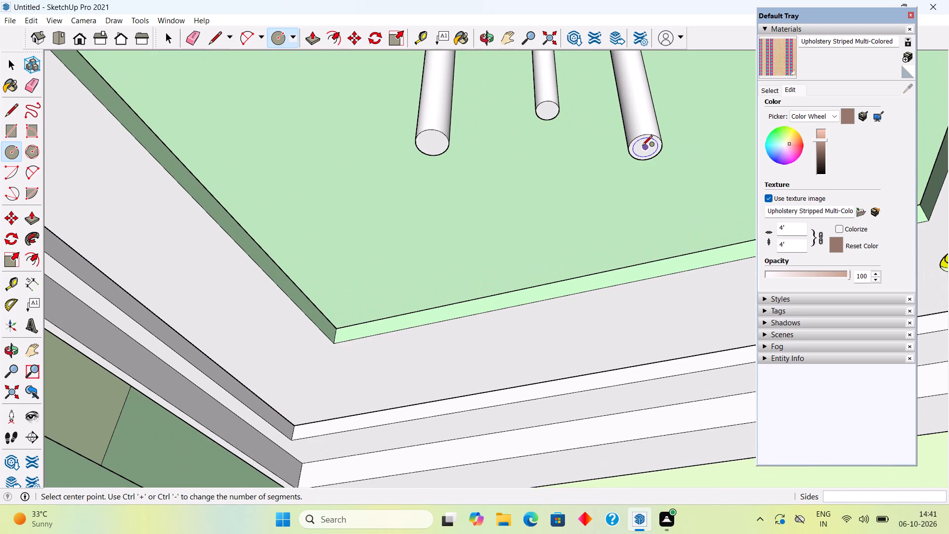
{"action": "left_click", "coordinate": [642, 146]}
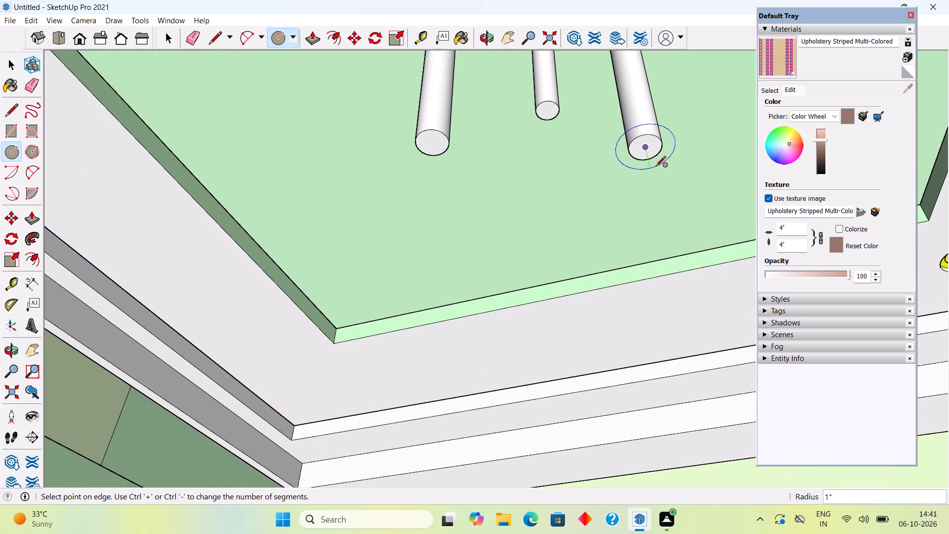
{"action": "left_click", "coordinate": [655, 167]}
{"action": "key", "text": "space"}
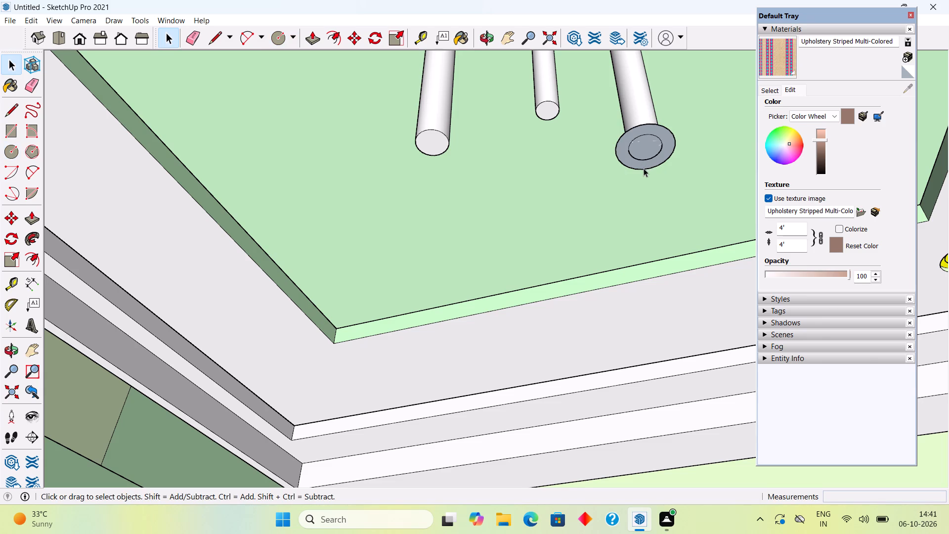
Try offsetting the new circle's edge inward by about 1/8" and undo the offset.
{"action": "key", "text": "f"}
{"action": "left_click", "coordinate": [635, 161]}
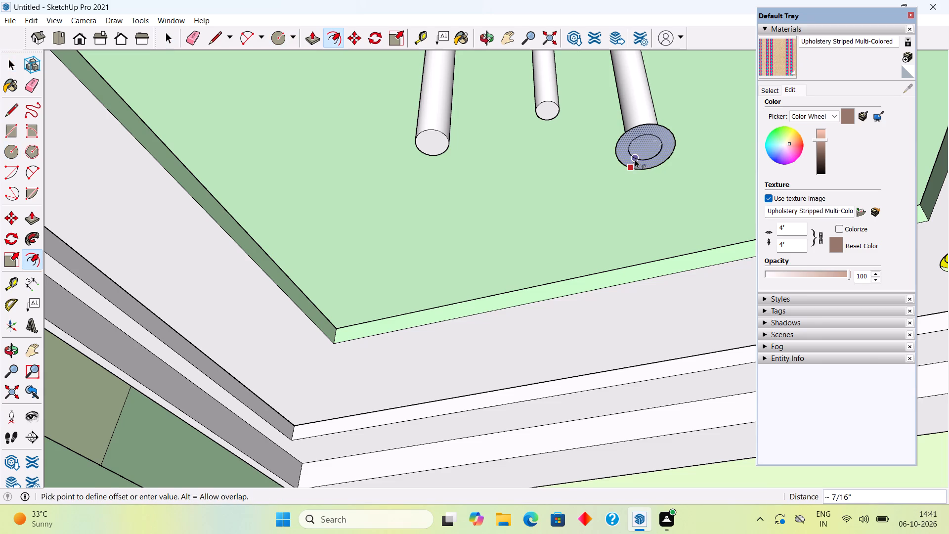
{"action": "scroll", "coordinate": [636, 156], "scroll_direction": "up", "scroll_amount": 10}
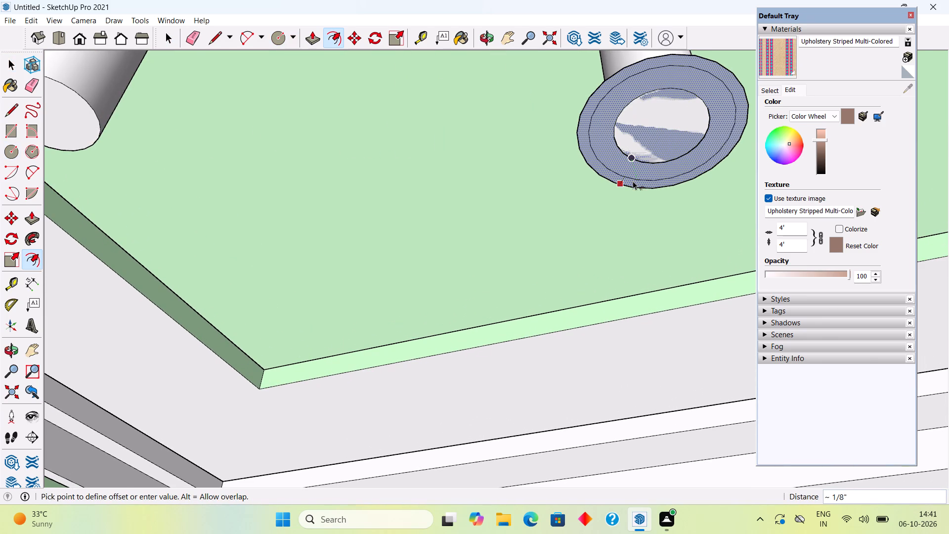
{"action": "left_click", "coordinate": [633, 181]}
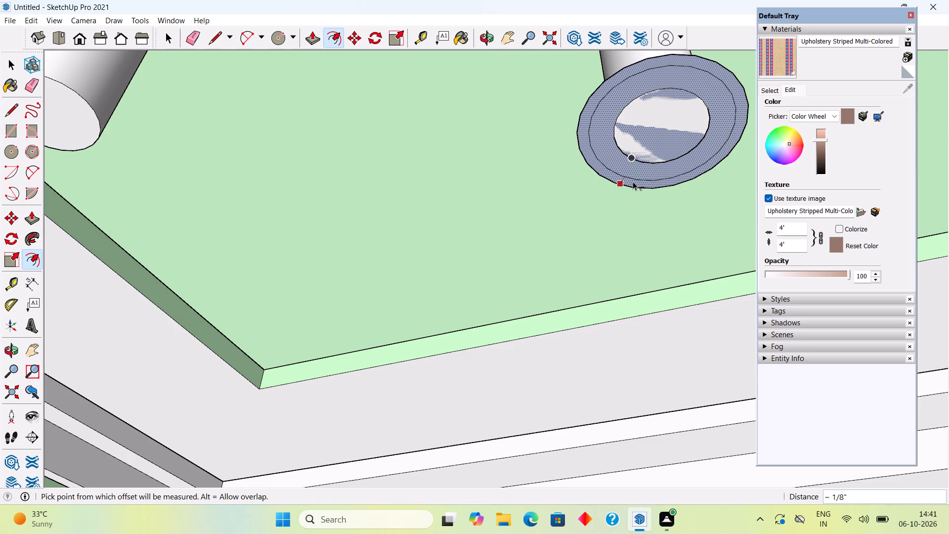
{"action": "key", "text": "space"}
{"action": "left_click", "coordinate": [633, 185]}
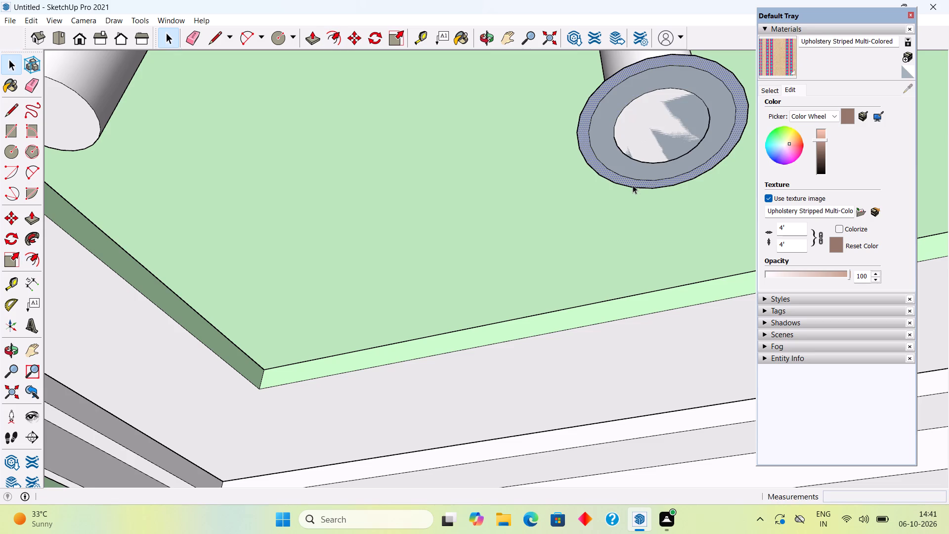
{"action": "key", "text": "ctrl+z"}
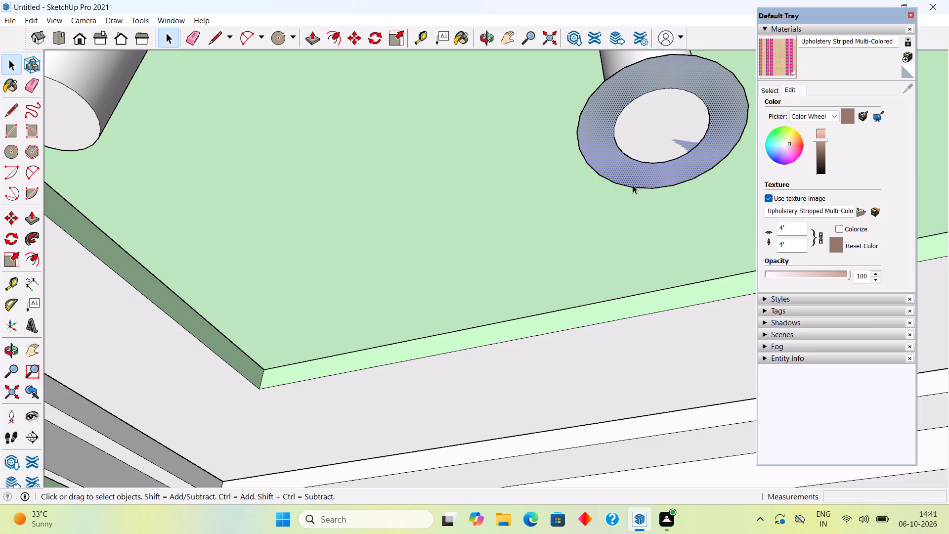
Offset the outer edge of the circle at the rod end inward by about 1/16" to form a thin rim.
{"action": "key", "text": "f"}
{"action": "left_click", "coordinate": [639, 182]}
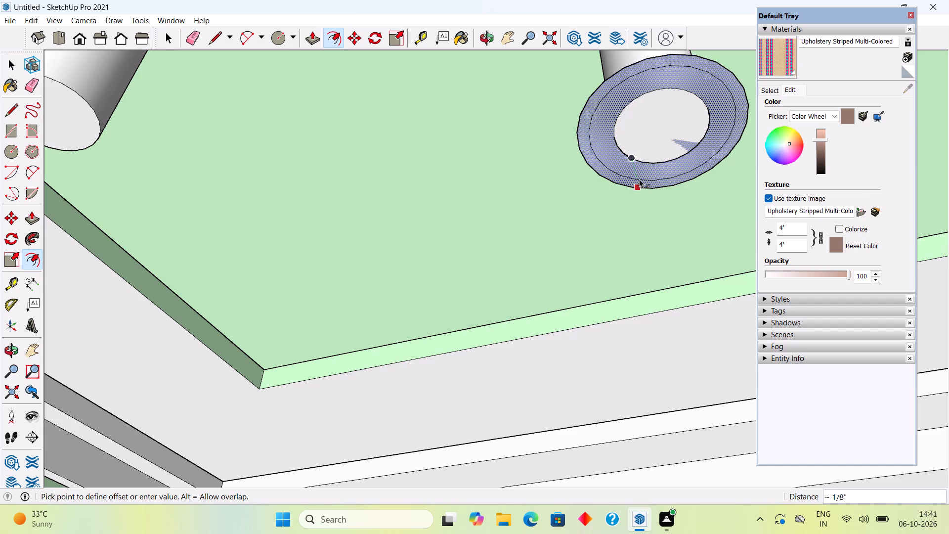
{"action": "scroll", "coordinate": [640, 182], "scroll_direction": "up", "scroll_amount": 3}
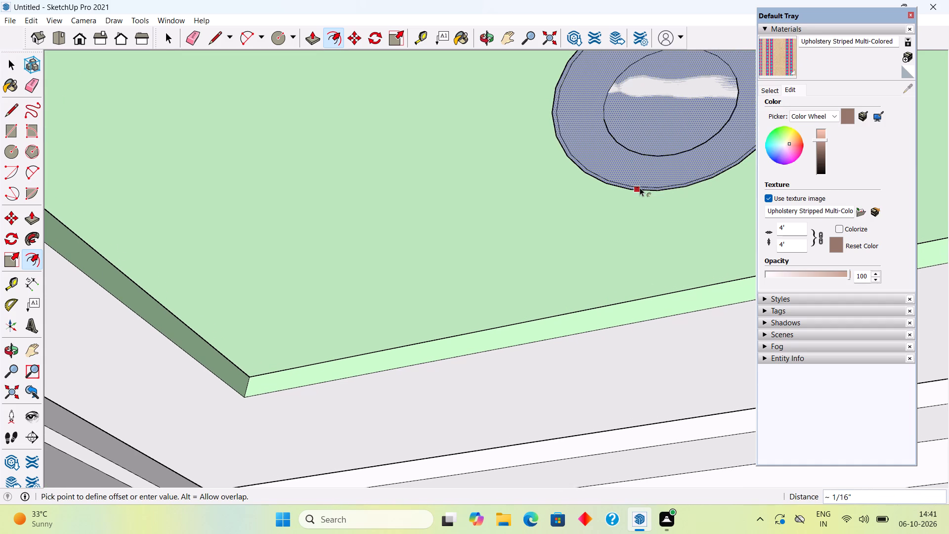
{"action": "left_click", "coordinate": [640, 187]}
{"action": "key", "text": "space"}
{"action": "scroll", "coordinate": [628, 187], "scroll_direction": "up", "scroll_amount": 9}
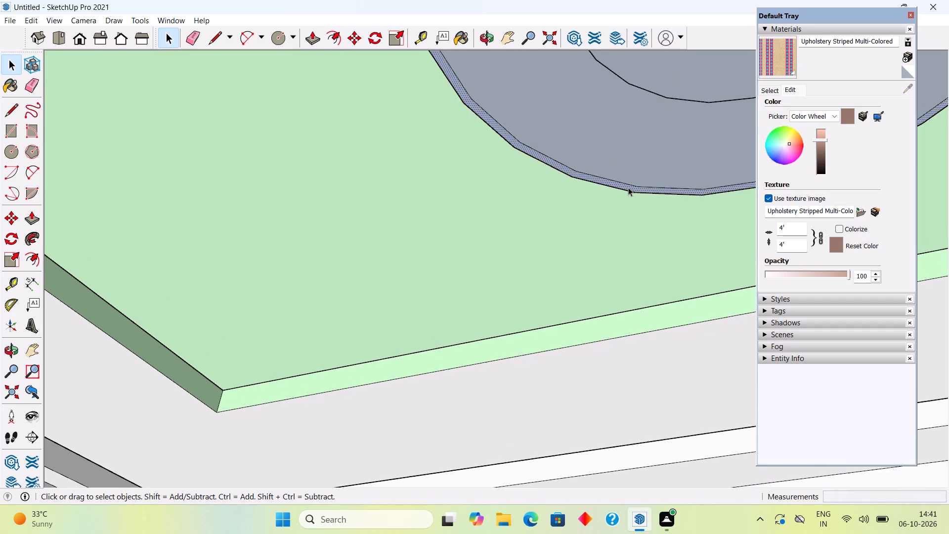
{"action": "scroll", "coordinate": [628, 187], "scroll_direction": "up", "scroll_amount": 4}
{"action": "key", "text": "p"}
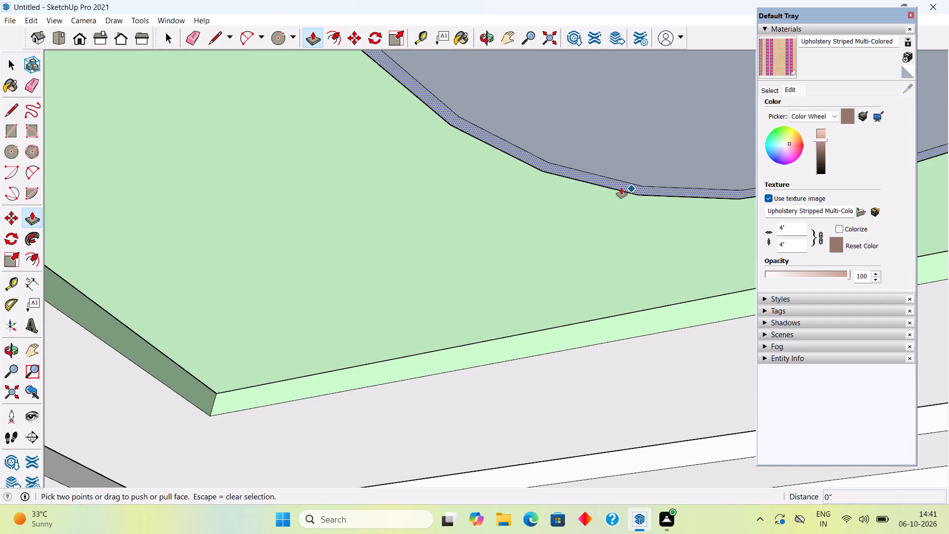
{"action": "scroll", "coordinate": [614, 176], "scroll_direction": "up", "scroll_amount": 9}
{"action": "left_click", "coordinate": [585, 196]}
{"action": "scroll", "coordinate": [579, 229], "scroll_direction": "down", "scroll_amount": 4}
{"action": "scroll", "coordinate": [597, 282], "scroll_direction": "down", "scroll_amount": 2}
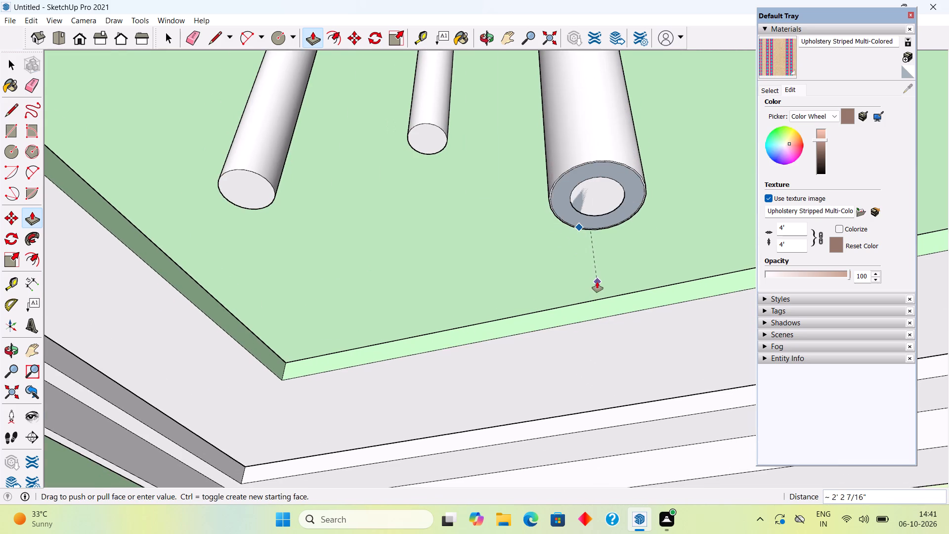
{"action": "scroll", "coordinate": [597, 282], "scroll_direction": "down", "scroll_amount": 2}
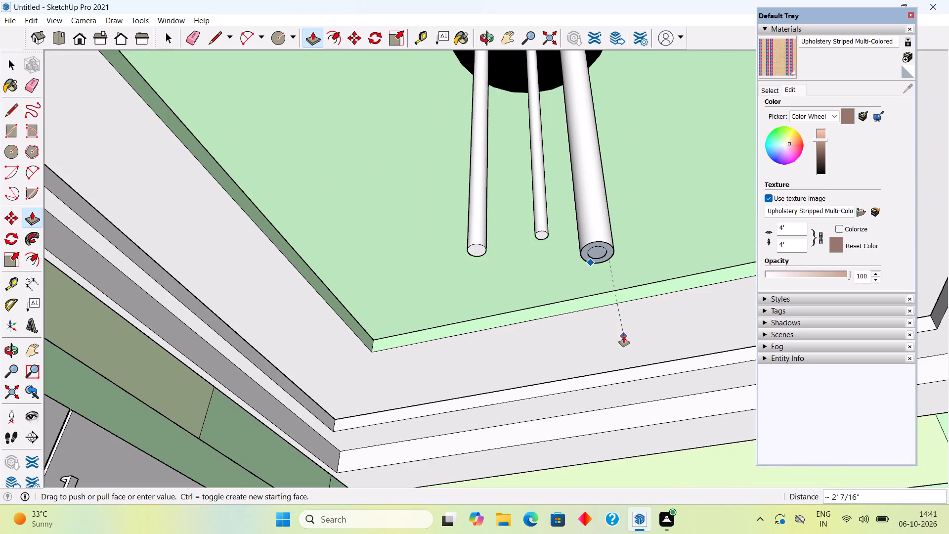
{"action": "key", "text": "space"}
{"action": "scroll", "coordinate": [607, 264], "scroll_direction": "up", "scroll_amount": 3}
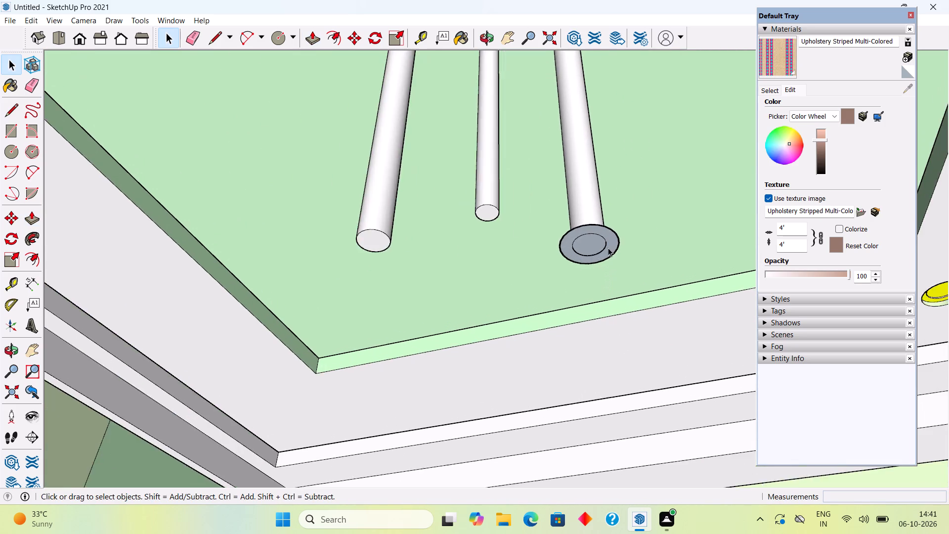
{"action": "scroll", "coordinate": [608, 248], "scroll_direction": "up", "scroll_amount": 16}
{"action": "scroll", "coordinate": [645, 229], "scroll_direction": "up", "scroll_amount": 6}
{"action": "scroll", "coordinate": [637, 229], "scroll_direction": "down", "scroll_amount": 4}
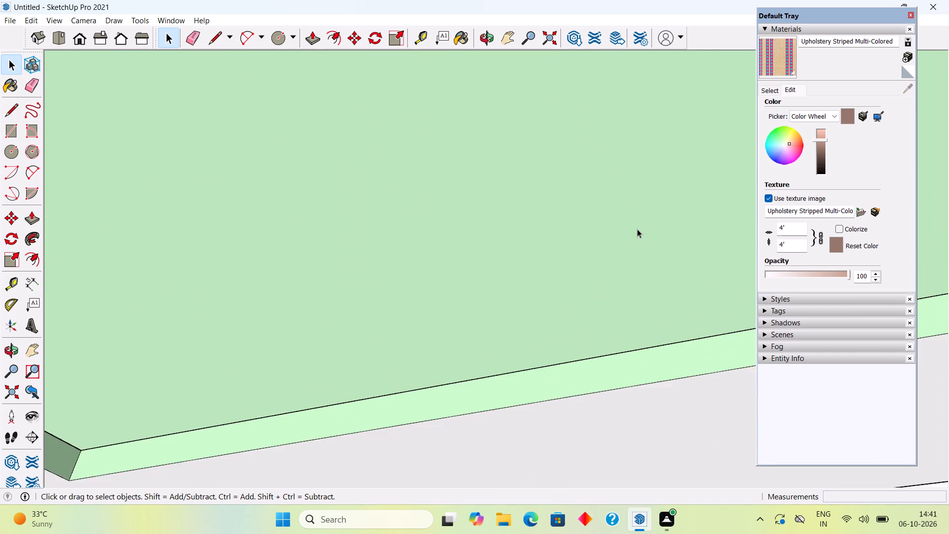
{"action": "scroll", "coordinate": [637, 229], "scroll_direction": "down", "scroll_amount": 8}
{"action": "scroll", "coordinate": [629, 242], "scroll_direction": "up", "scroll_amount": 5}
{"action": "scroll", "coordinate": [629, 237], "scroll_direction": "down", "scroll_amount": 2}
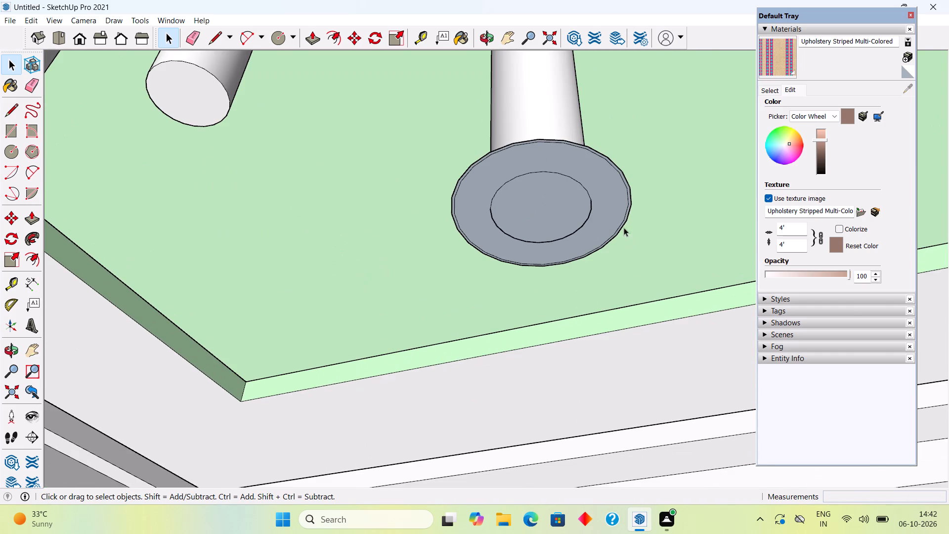
Push/Pull the thin ring at the rod end downward about 1 15/16" to form a hollow lamp shade.
{"action": "left_click", "coordinate": [629, 211]}
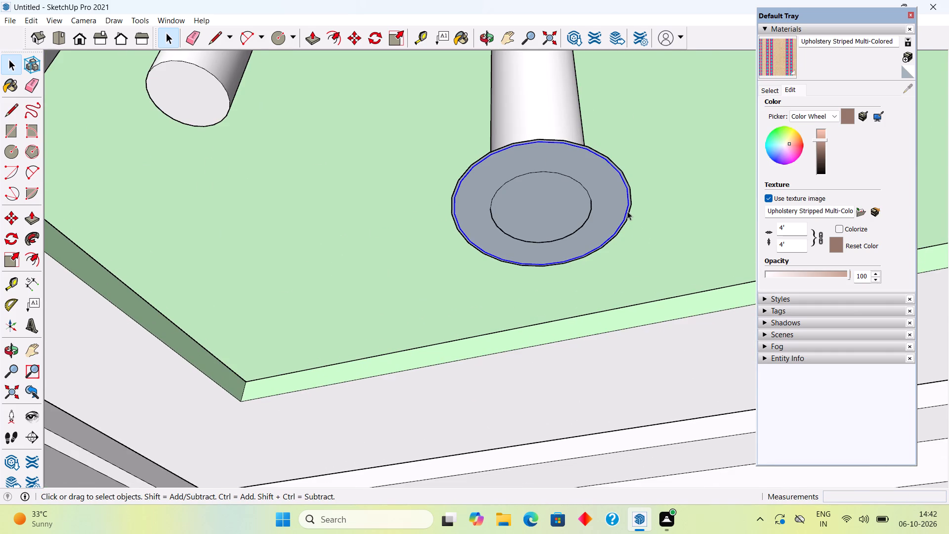
{"action": "middle_click_drag", "start_coordinate": [646, 206], "coordinate": [610, 171]}
{"action": "scroll", "coordinate": [610, 170], "scroll_direction": "up", "scroll_amount": 4}
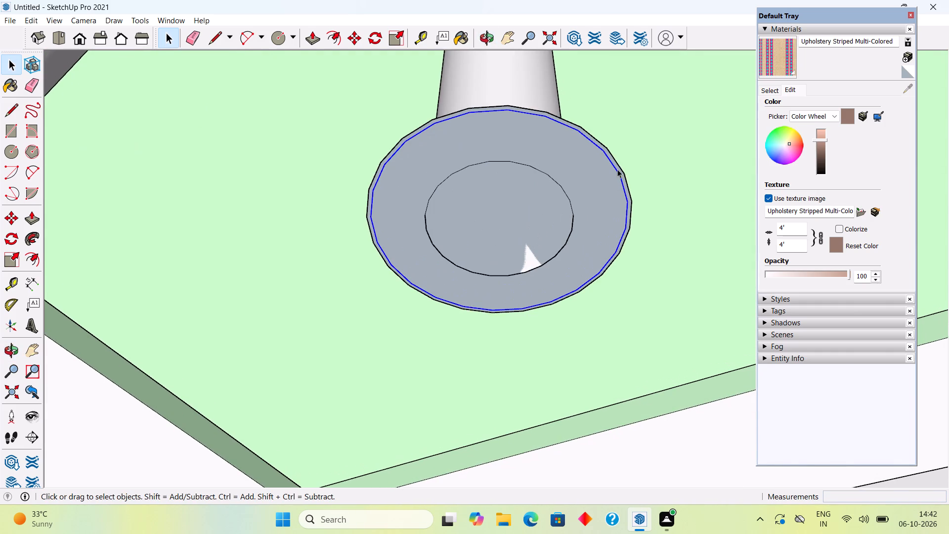
{"action": "scroll", "coordinate": [621, 169], "scroll_direction": "up", "scroll_amount": 3}
{"action": "left_click", "coordinate": [622, 177]}
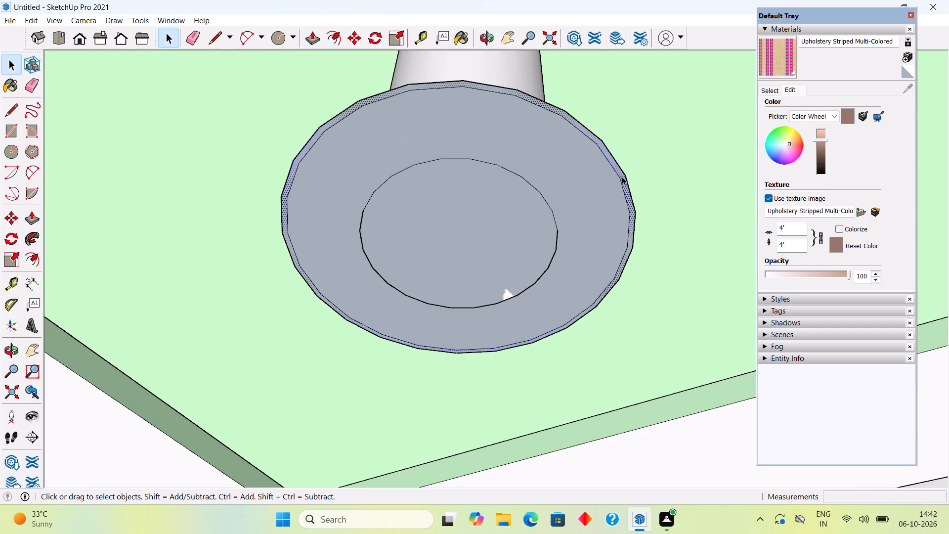
{"action": "key", "text": "p"}
{"action": "left_click", "coordinate": [622, 177]}
{"action": "scroll", "coordinate": [622, 222], "scroll_direction": "down", "scroll_amount": 7}
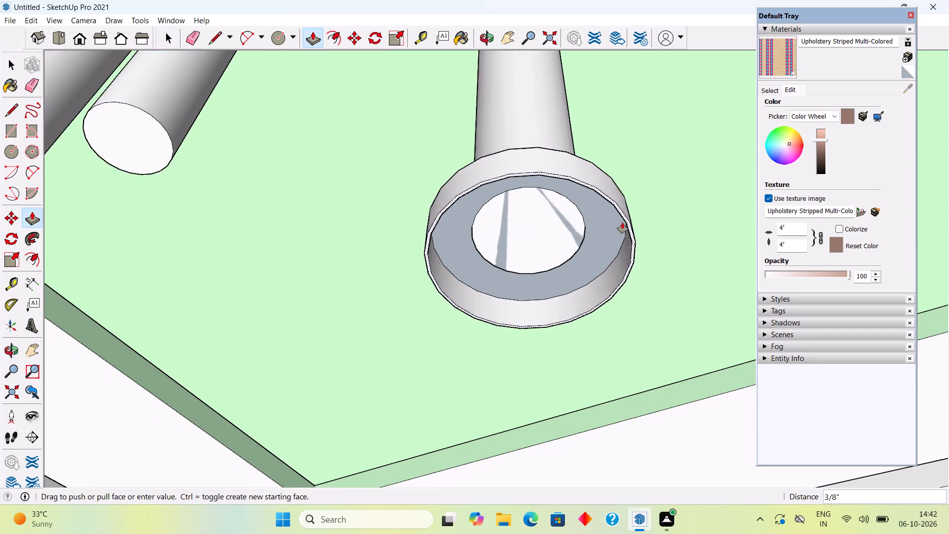
{"action": "scroll", "coordinate": [621, 303], "scroll_direction": "down", "scroll_amount": 3}
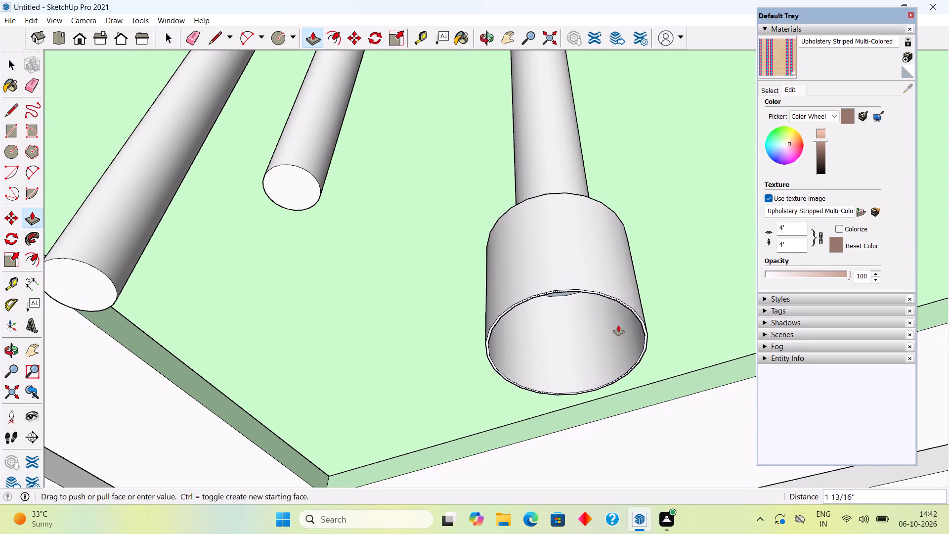
{"action": "right_click", "coordinate": [617, 334]}
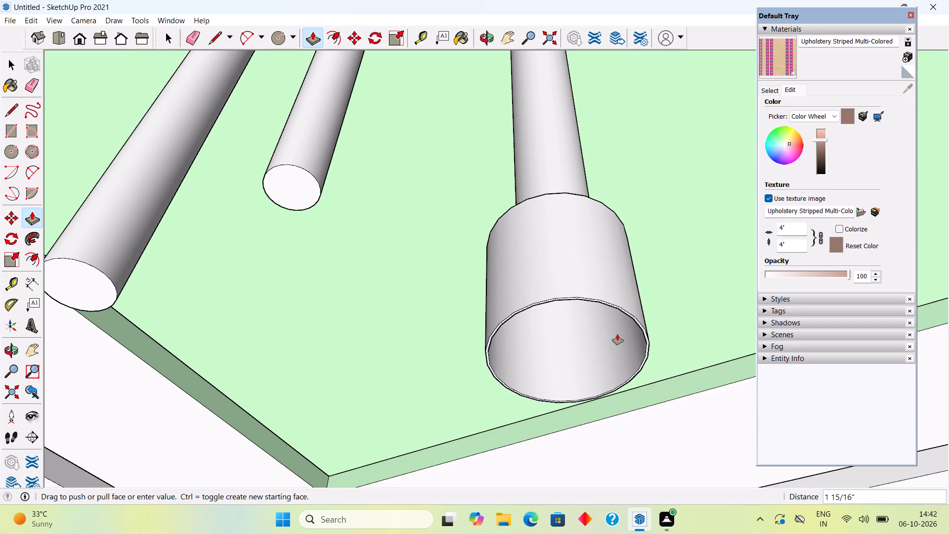
{"action": "left_click", "coordinate": [617, 334]}
{"action": "key", "text": "space"}
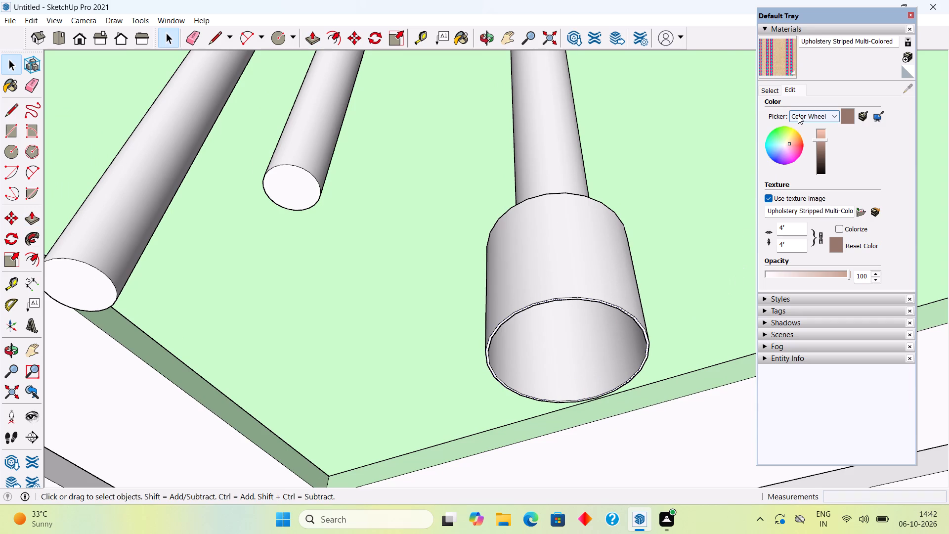
Paint the shade's outer wall, inner wall, bottom rim and inner top face with Translucent Glass Gray from Glass and Mirrors.
{"action": "left_click", "coordinate": [798, 115]}
{"action": "left_click", "coordinate": [761, 97]}
{"action": "left_click", "coordinate": [763, 91]}
{"action": "left_click", "coordinate": [812, 103]}
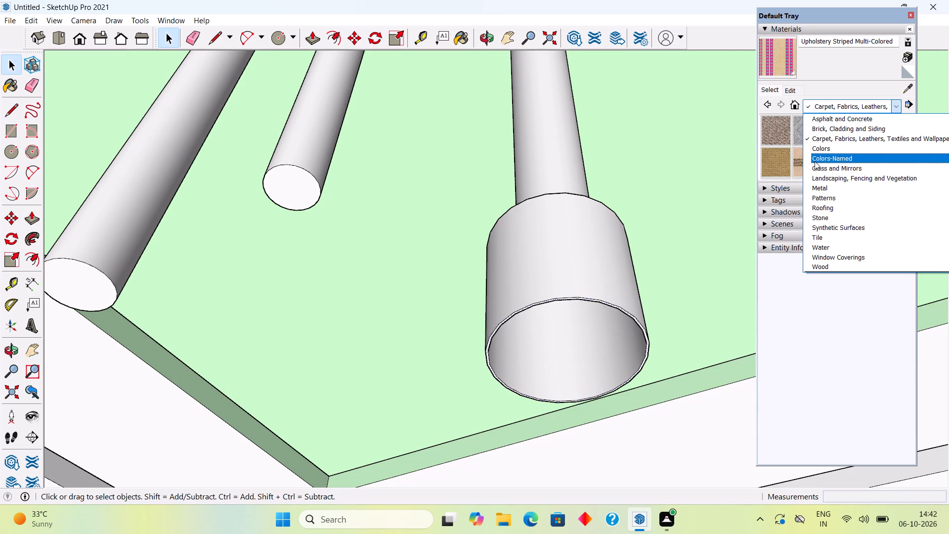
{"action": "left_click", "coordinate": [816, 165]}
{"action": "left_click", "coordinate": [864, 158]}
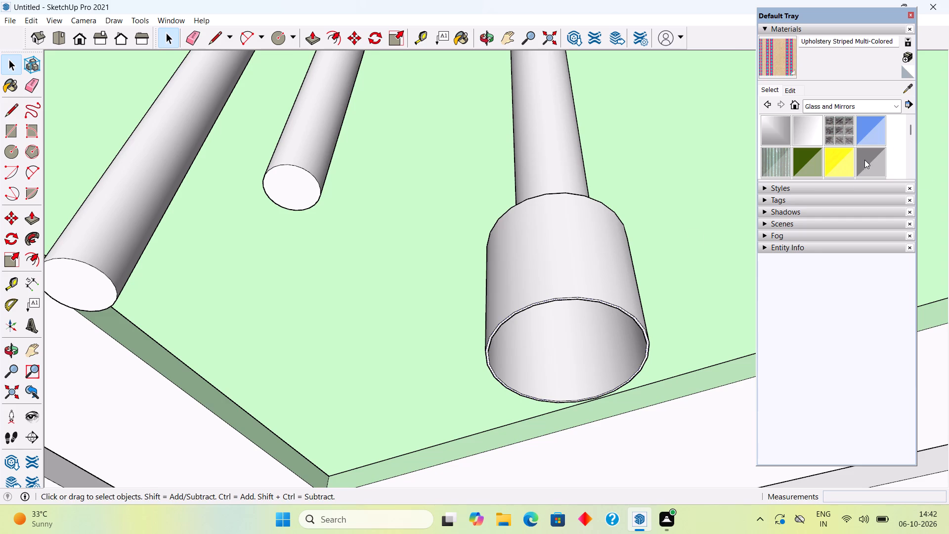
{"action": "left_click", "coordinate": [614, 268]}
{"action": "middle_click_drag", "start_coordinate": [586, 279], "coordinate": [581, 245]}
{"action": "left_click", "coordinate": [559, 365]}
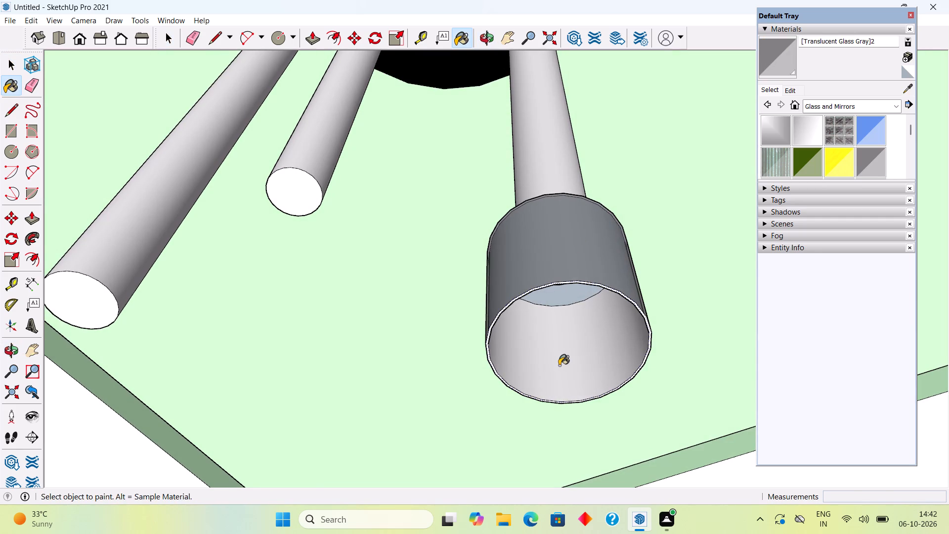
{"action": "middle_click_drag", "start_coordinate": [563, 275], "coordinate": [563, 192]}
{"action": "scroll", "coordinate": [549, 246], "scroll_direction": "up", "scroll_amount": 5}
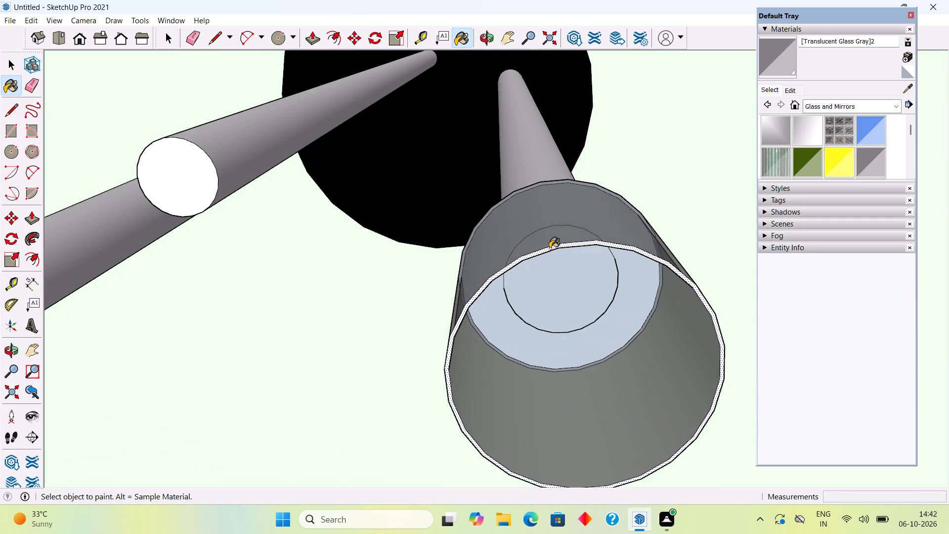
{"action": "left_click", "coordinate": [553, 249]}
{"action": "left_click", "coordinate": [560, 340]}
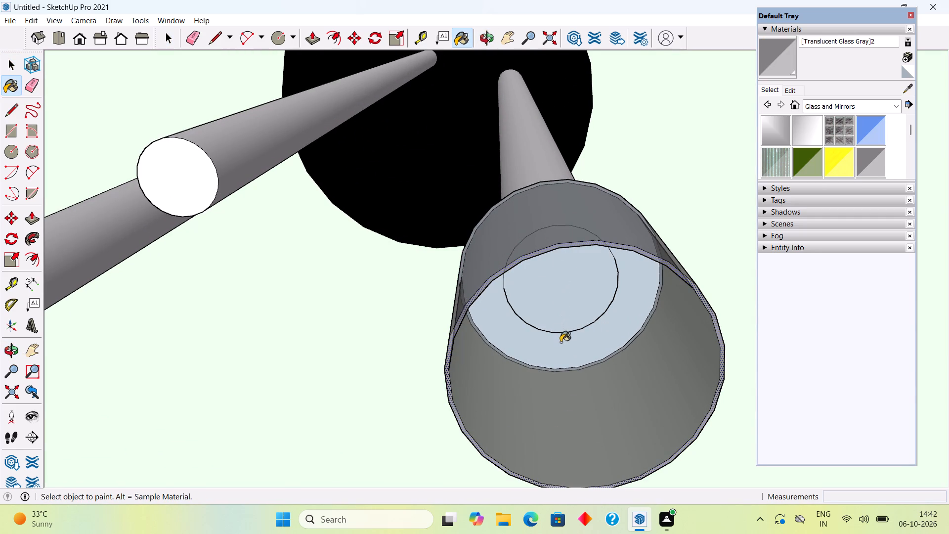
{"action": "scroll", "coordinate": [571, 329], "scroll_direction": "down", "scroll_amount": 4}
{"action": "key", "text": "space"}
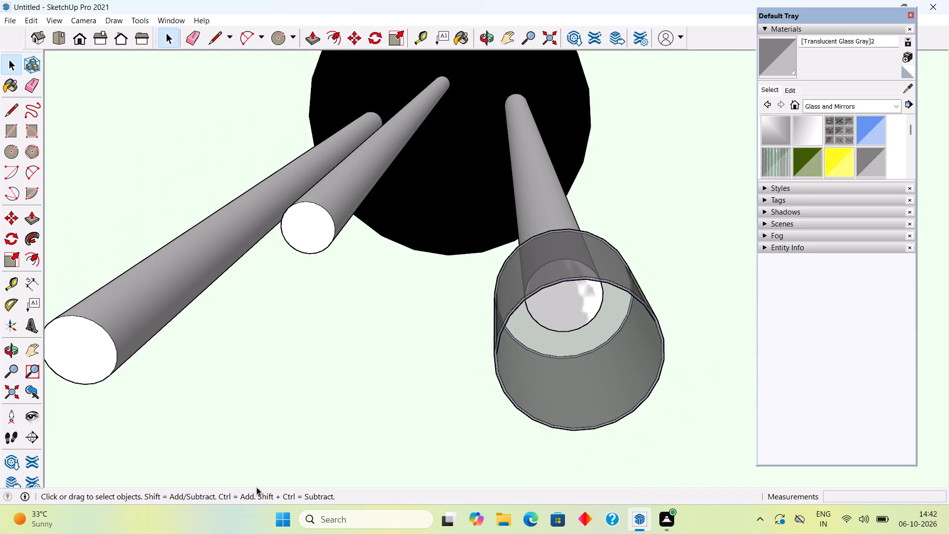
Paint the shade's inner top face around the rod with the yellow Color E05 from the Colors collection.
{"action": "left_click", "coordinate": [844, 104]}
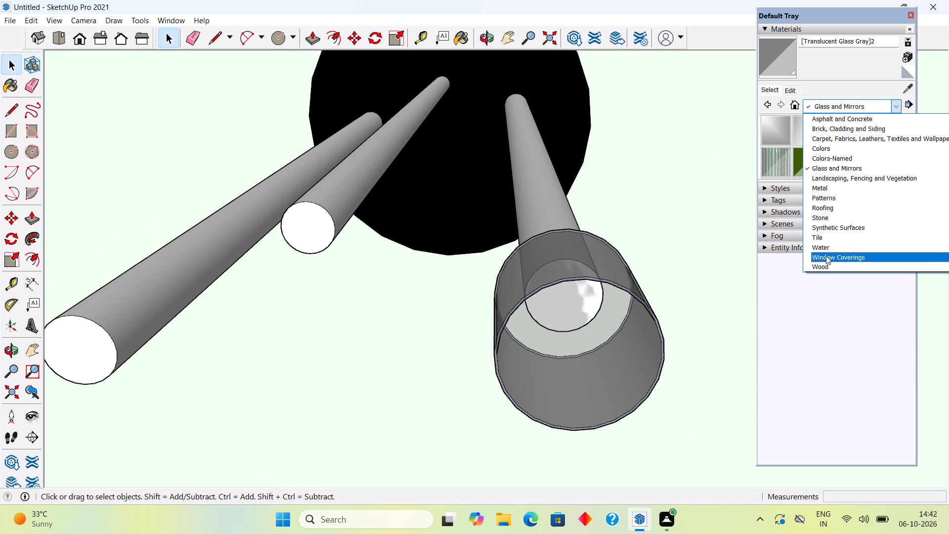
{"action": "left_click", "coordinate": [810, 150]}
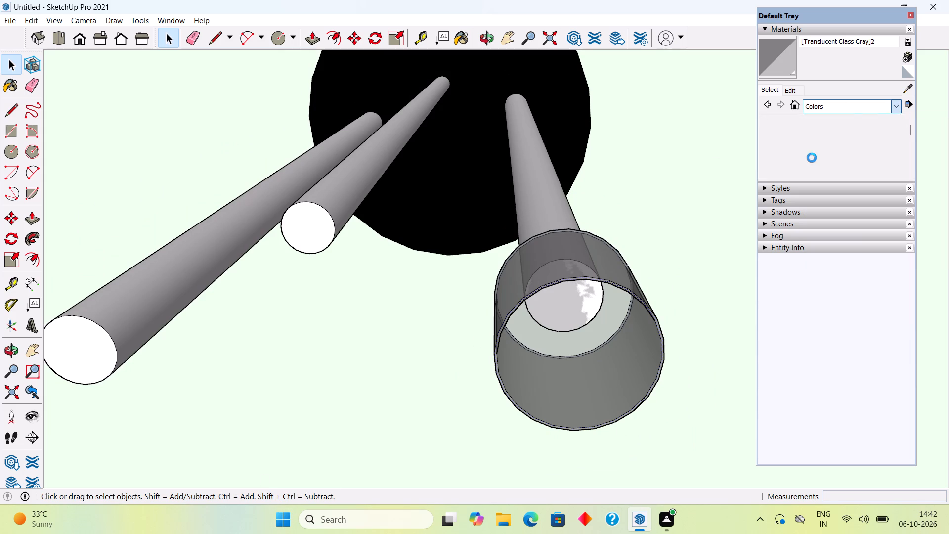
{"action": "scroll", "coordinate": [819, 165], "scroll_direction": "down", "scroll_amount": 5}
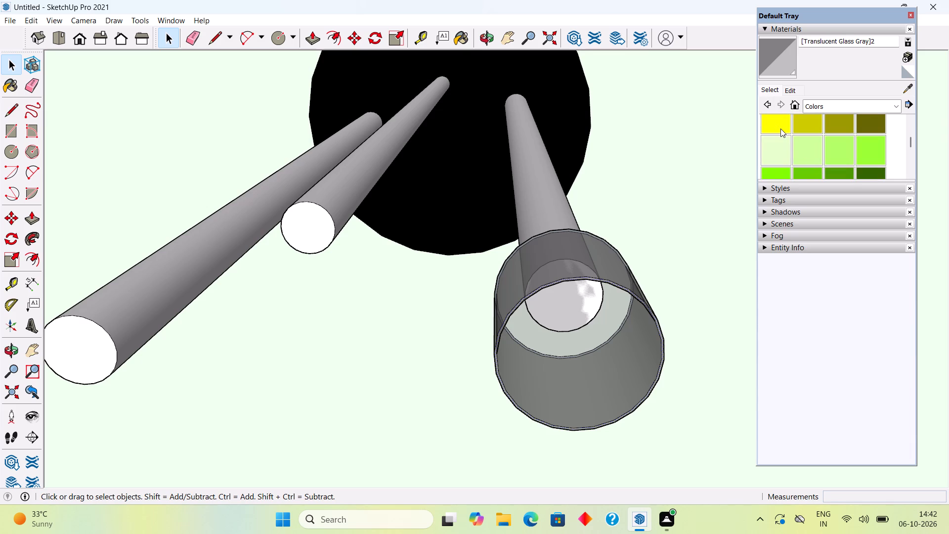
{"action": "left_click", "coordinate": [780, 129]}
{"action": "left_click", "coordinate": [569, 307]}
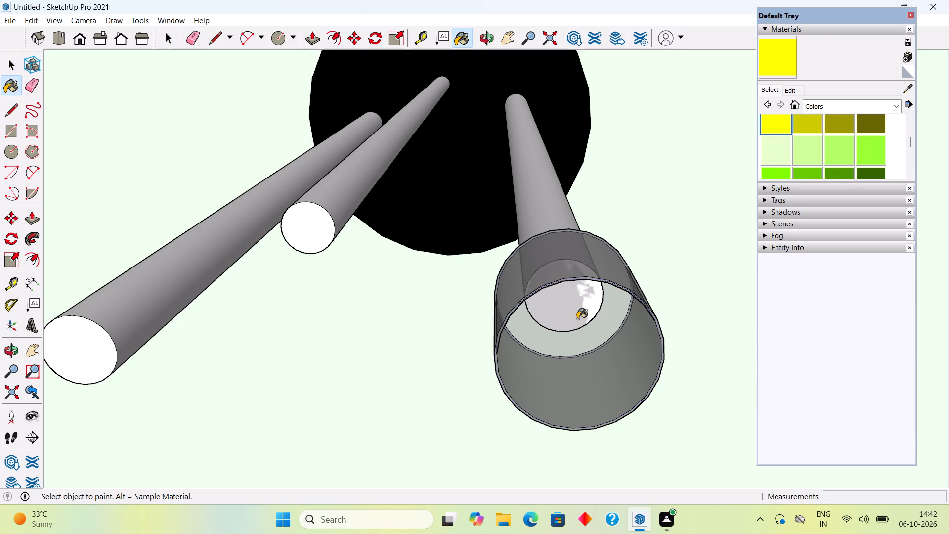
{"action": "key", "text": "space"}
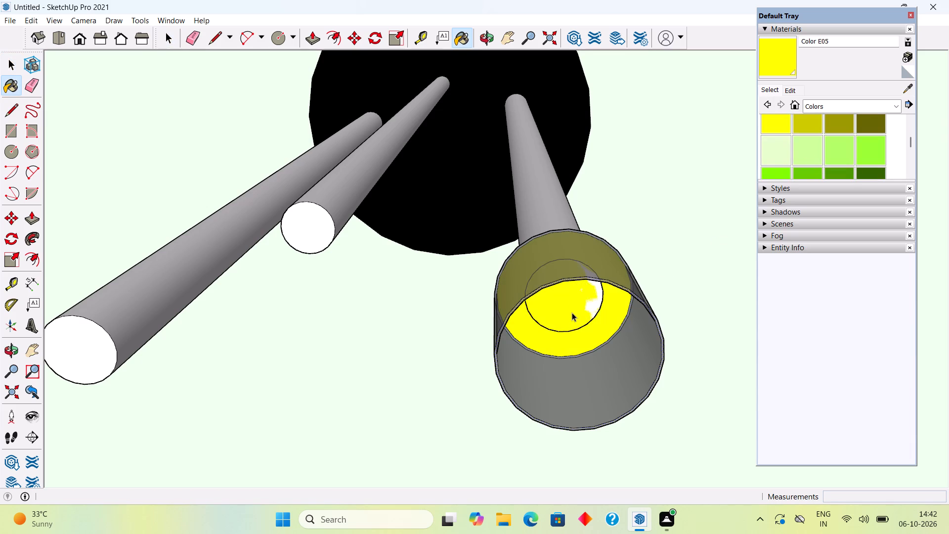
Select all the connected geometry of the lamp shade at the rod end and make it a group.
{"action": "middle_click_drag", "start_coordinate": [569, 340], "coordinate": [543, 423]}
{"action": "scroll", "coordinate": [551, 409], "scroll_direction": "down", "scroll_amount": 14}
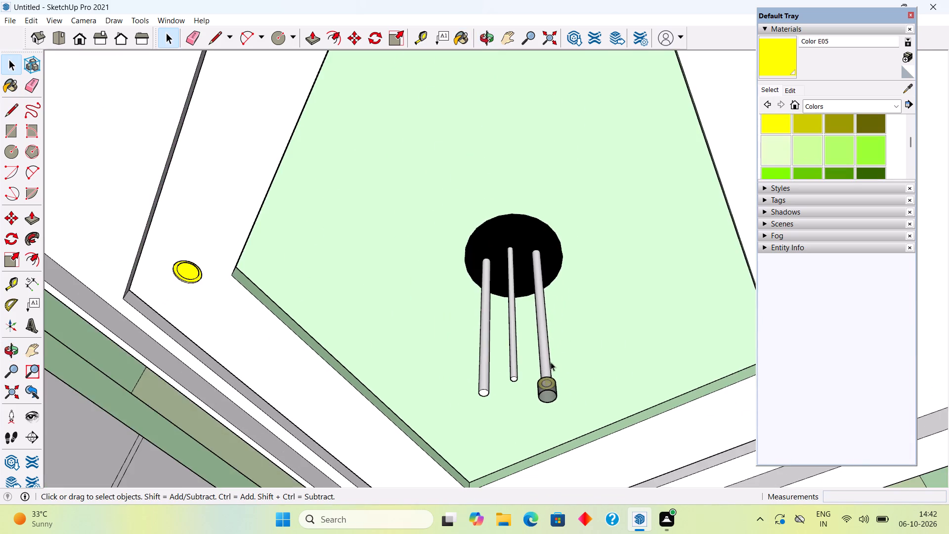
{"action": "middle_click_drag", "start_coordinate": [545, 376], "coordinate": [524, 530]}
{"action": "scroll", "coordinate": [520, 532], "scroll_direction": "down", "scroll_amount": 2}
{"action": "scroll", "coordinate": [402, 394], "scroll_direction": "up", "scroll_amount": 5}
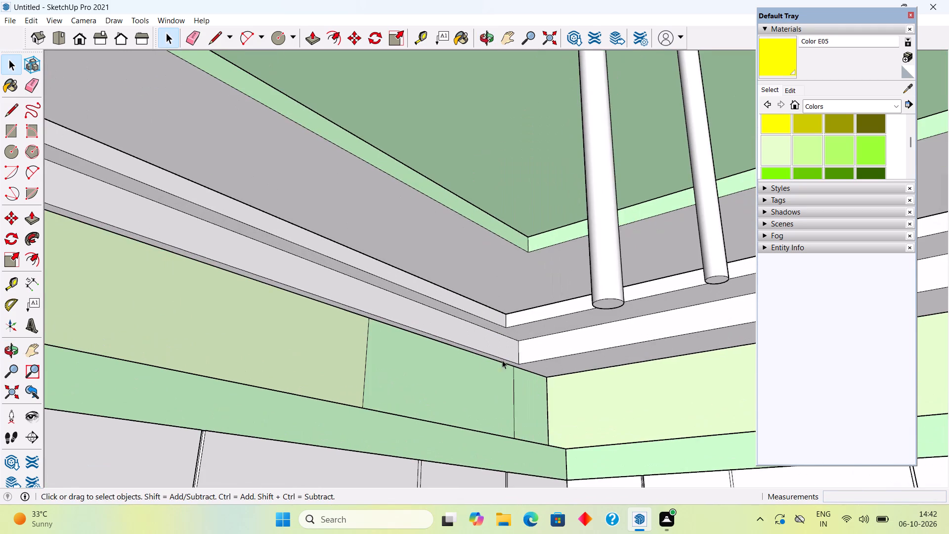
{"action": "scroll", "coordinate": [466, 356], "scroll_direction": "down", "scroll_amount": 4}
{"action": "triple_click", "coordinate": [595, 343]}
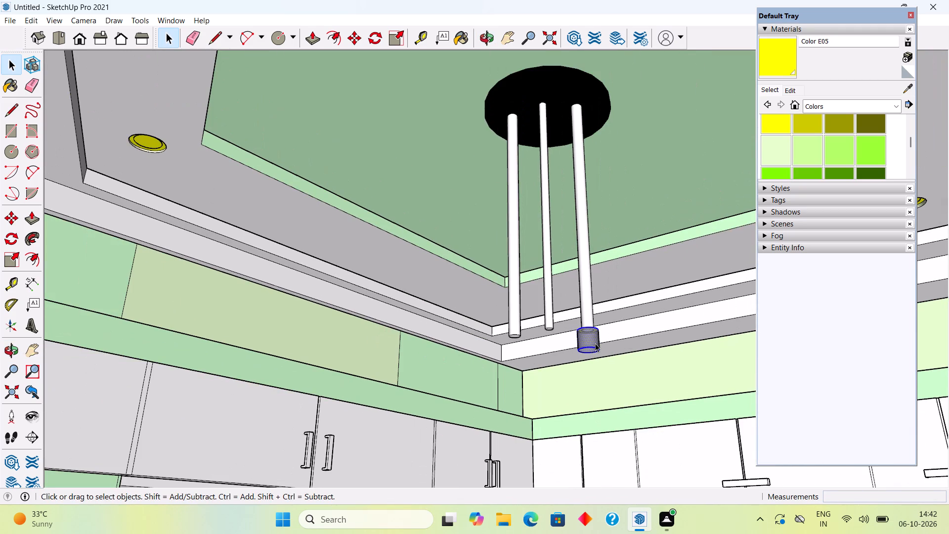
{"action": "right_click", "coordinate": [595, 343]}
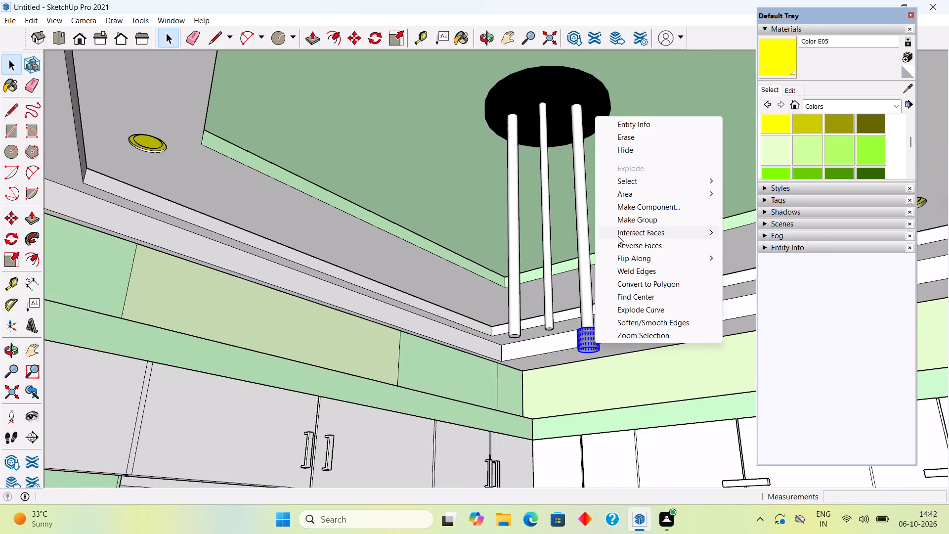
{"action": "left_click", "coordinate": [620, 223]}
Scale the lamp shade group wider along the green axis, stretching it outward on both sides of the rod.
{"action": "scroll", "coordinate": [566, 397], "scroll_direction": "up", "scroll_amount": 5}
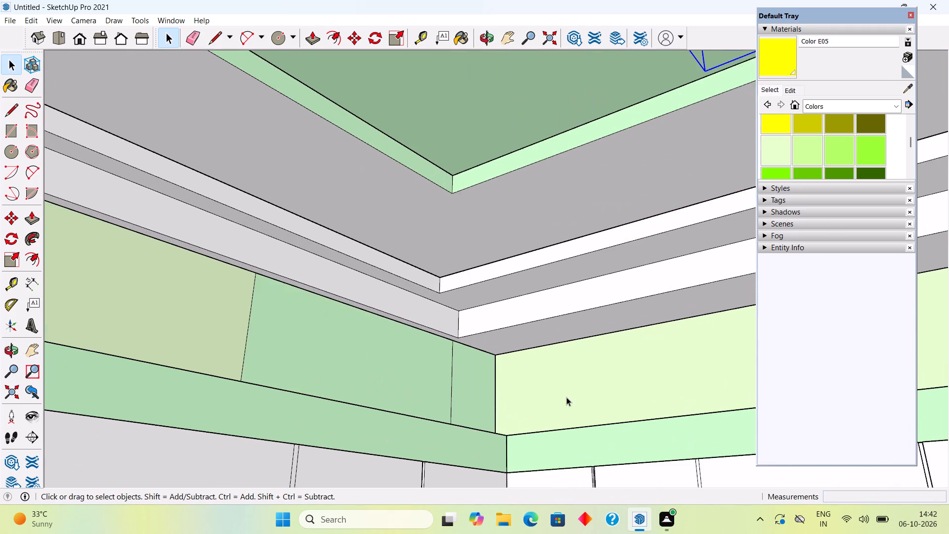
{"action": "scroll", "coordinate": [566, 394], "scroll_direction": "down", "scroll_amount": 3}
{"action": "key", "text": "s"}
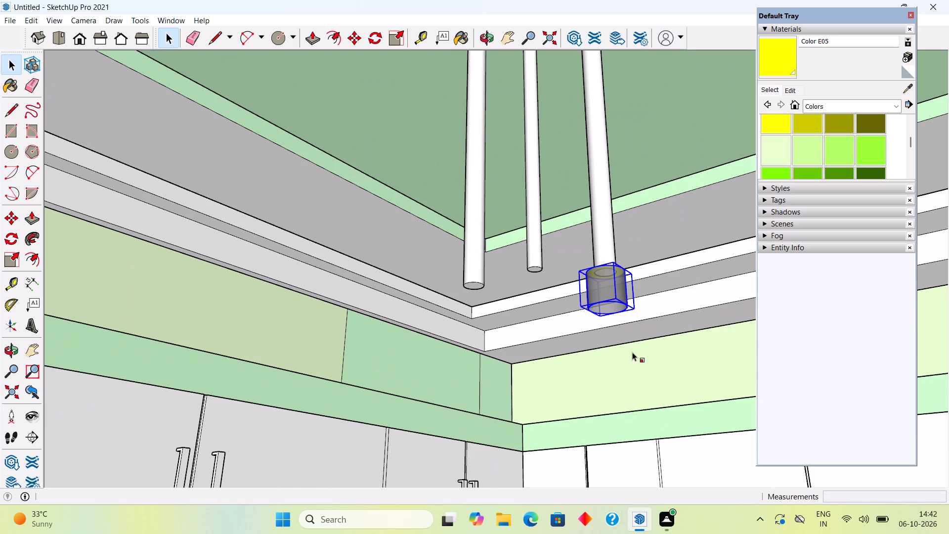
{"action": "left_click", "coordinate": [594, 286]}
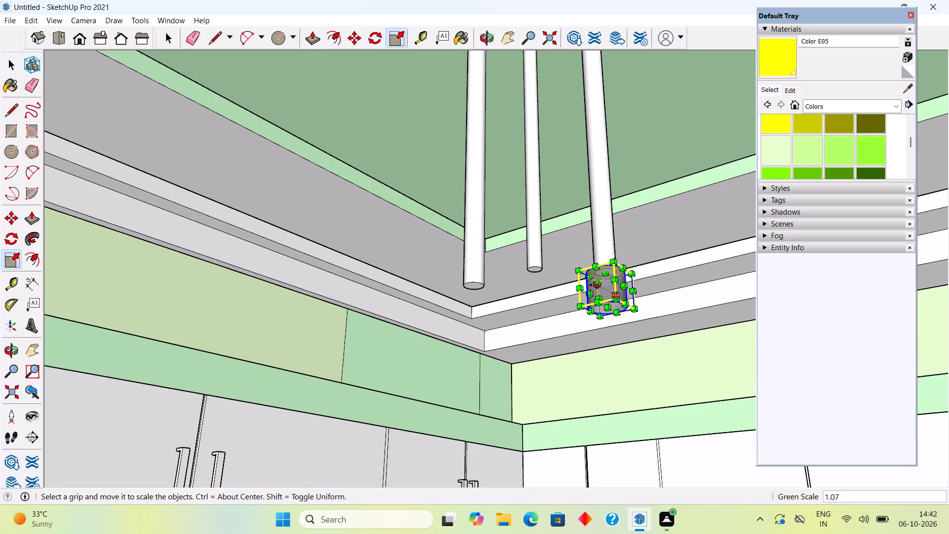
{"action": "left_click", "coordinate": [565, 305]}
{"action": "middle_click_drag", "start_coordinate": [579, 295], "coordinate": [418, 300]}
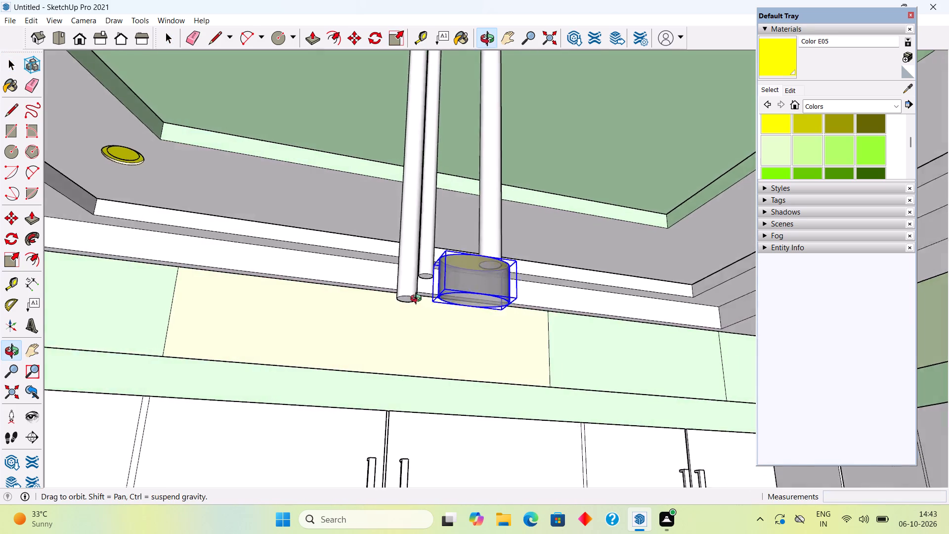
{"action": "middle_click_drag", "start_coordinate": [418, 300], "coordinate": [410, 304]}
{"action": "middle_click_drag", "start_coordinate": [502, 293], "coordinate": [340, 320]}
{"action": "scroll", "coordinate": [340, 320], "scroll_direction": "down", "scroll_amount": 5}
{"action": "scroll", "coordinate": [214, 367], "scroll_direction": "up", "scroll_amount": 3}
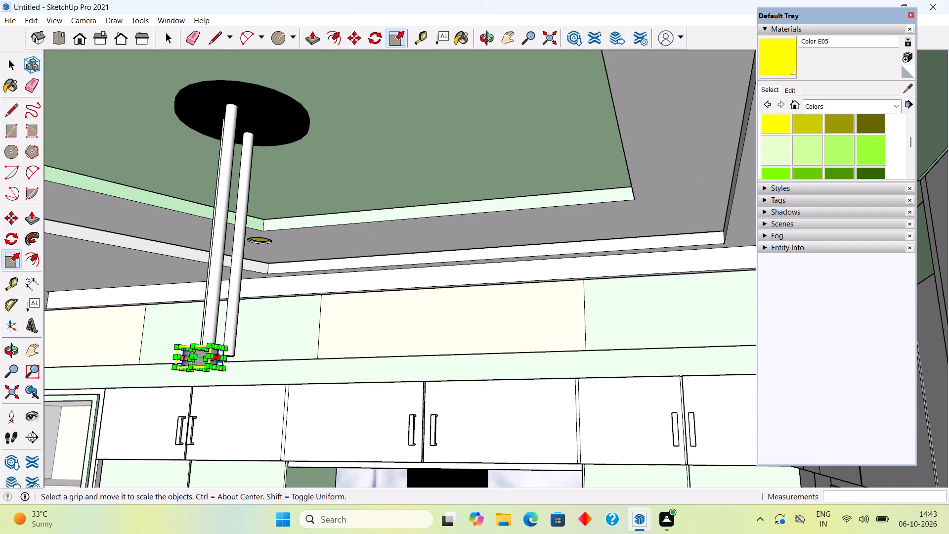
{"action": "left_click", "coordinate": [216, 360]}
{"action": "left_click", "coordinate": [225, 359]}
Scale the lamp shade group downward along the blue axis by a factor of about 2.6.
{"action": "middle_click_drag", "start_coordinate": [213, 386], "coordinate": [208, 331]}
{"action": "scroll", "coordinate": [187, 305], "scroll_direction": "up", "scroll_amount": 2}
{"action": "left_click", "coordinate": [195, 296]}
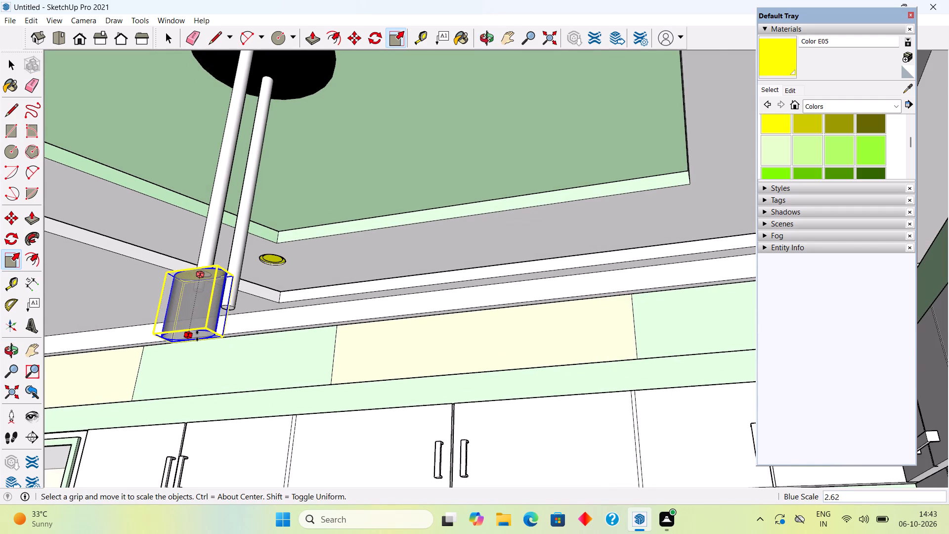
{"action": "left_click", "coordinate": [197, 336]}
Scale one side of the lamp shade group outward along the red axis by a factor of about 1.5.
{"action": "middle_click_drag", "start_coordinate": [198, 335], "coordinate": [356, 421]}
{"action": "scroll", "coordinate": [356, 421], "scroll_direction": "down", "scroll_amount": 2}
{"action": "middle_click_drag", "start_coordinate": [356, 402], "coordinate": [514, 404]}
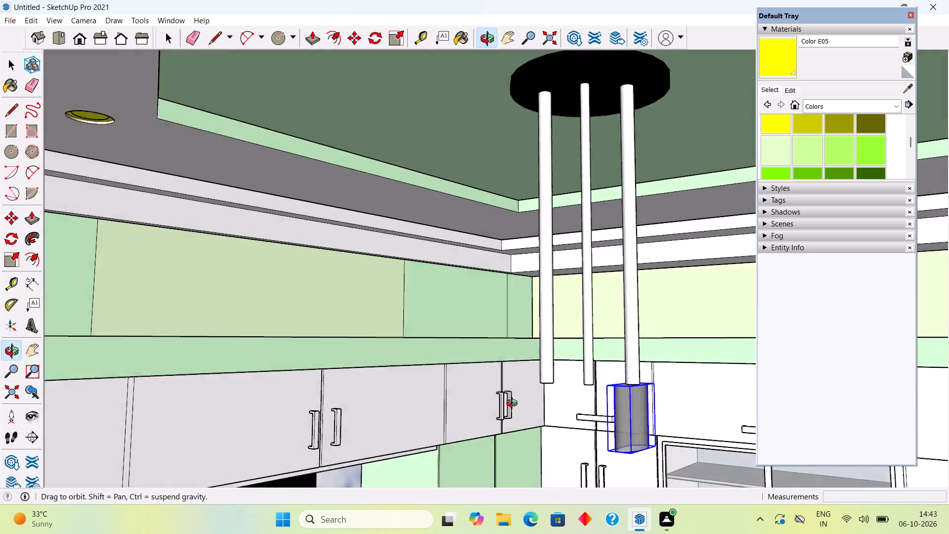
{"action": "middle_click_drag", "start_coordinate": [514, 404], "coordinate": [481, 401]}
{"action": "left_click", "coordinate": [566, 407]}
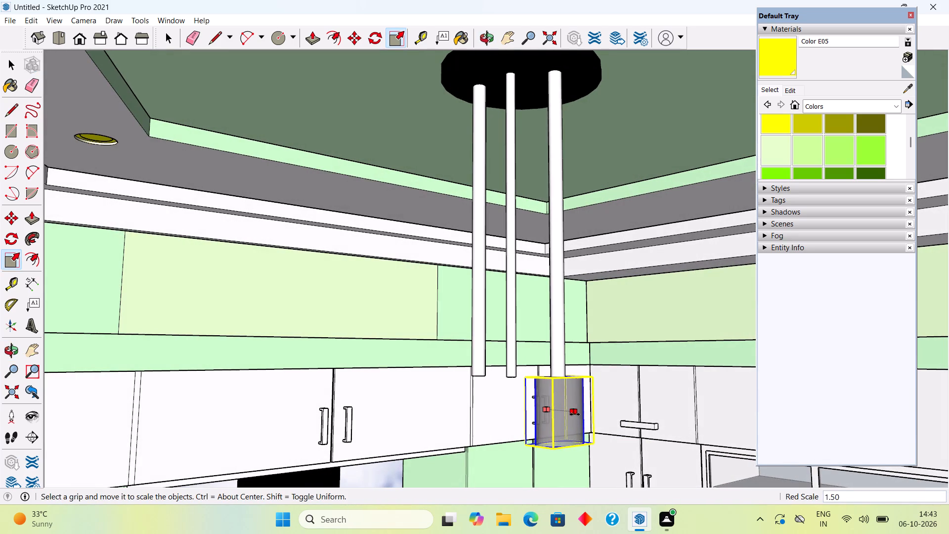
{"action": "left_click", "coordinate": [576, 415]}
Scale the opposite side of the lamp shade group outward along the red axis by a factor of about 1.4.
{"action": "middle_click_drag", "start_coordinate": [506, 416], "coordinate": [600, 390]}
{"action": "scroll", "coordinate": [602, 391], "scroll_direction": "down", "scroll_amount": 1}
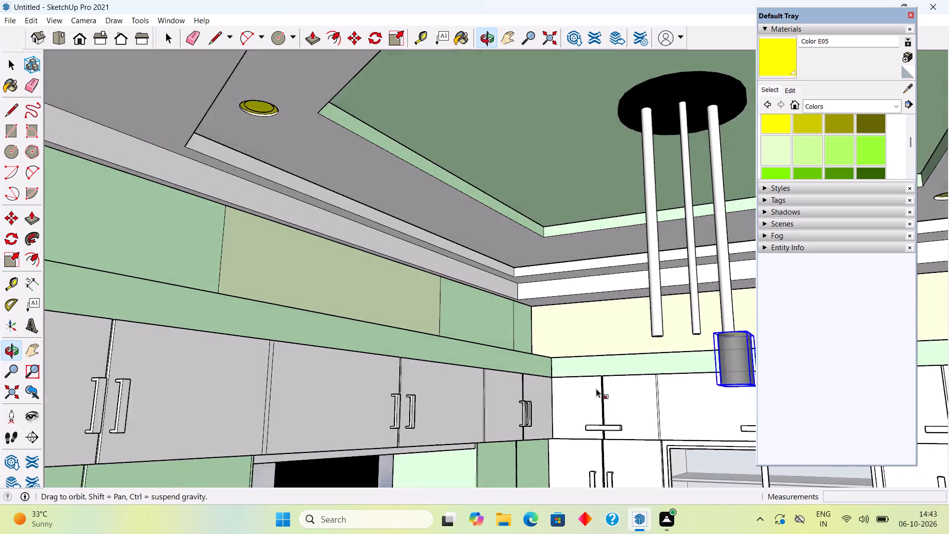
{"action": "scroll", "coordinate": [596, 389], "scroll_direction": "down", "scroll_amount": 5}
{"action": "middle_click_drag", "start_coordinate": [660, 408], "coordinate": [746, 388]}
{"action": "scroll", "coordinate": [532, 366], "scroll_direction": "up", "scroll_amount": 5}
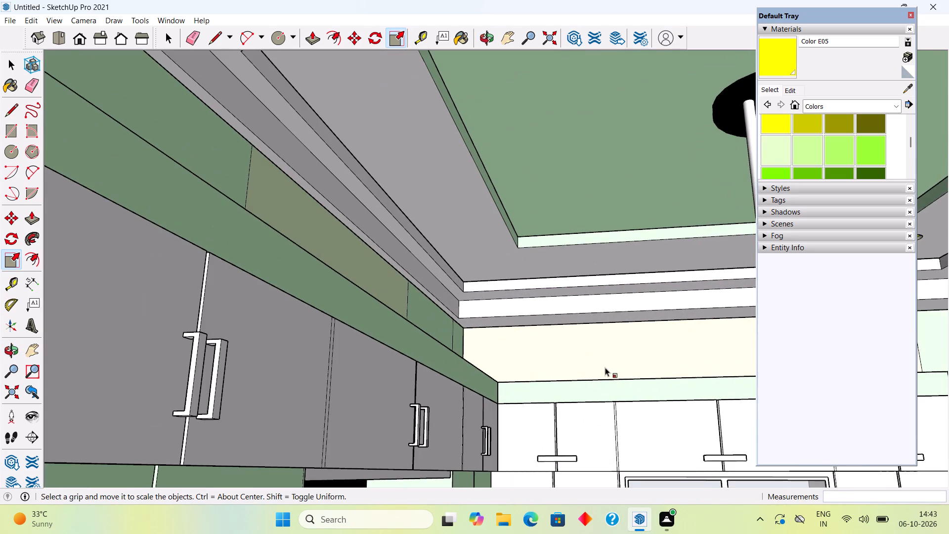
{"action": "scroll", "coordinate": [605, 367], "scroll_direction": "down", "scroll_amount": 8}
{"action": "scroll", "coordinate": [721, 360], "scroll_direction": "up", "scroll_amount": 8}
{"action": "middle_click_drag", "start_coordinate": [610, 395], "coordinate": [610, 395]}
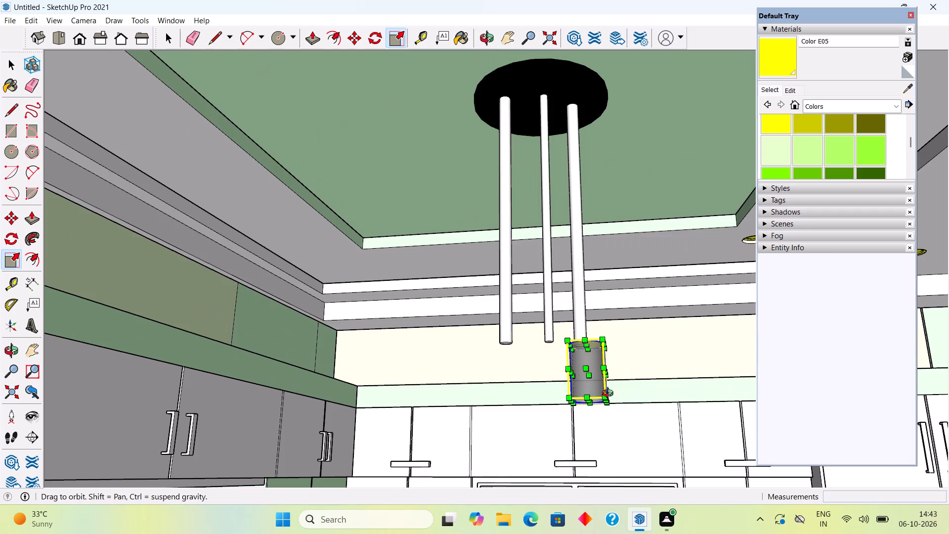
{"action": "middle_click_drag", "start_coordinate": [610, 395], "coordinate": [658, 390]}
{"action": "scroll", "coordinate": [633, 377], "scroll_direction": "up", "scroll_amount": 3}
{"action": "left_click", "coordinate": [647, 357]}
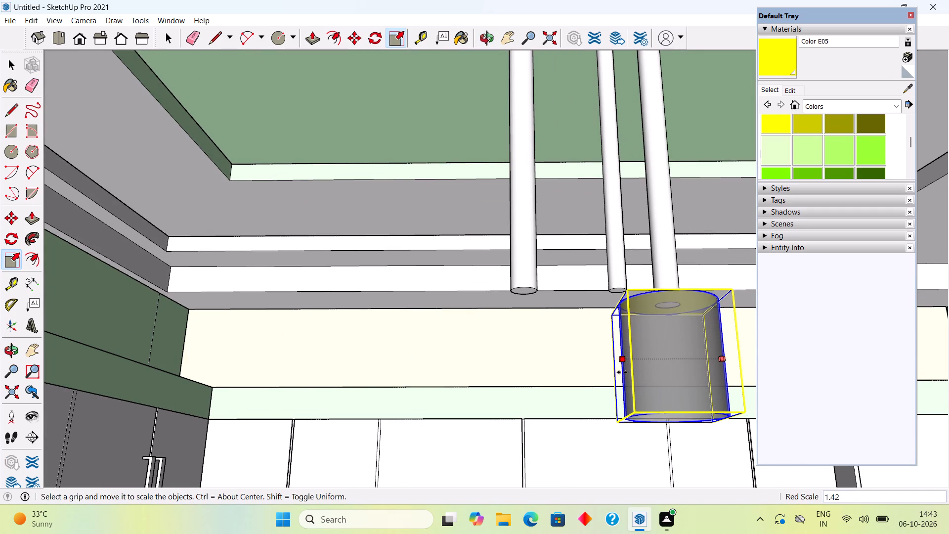
{"action": "left_click", "coordinate": [625, 372]}
Copy the lamp shade group about 5 inches across, snapping its top corner to the far rod's lower end.
{"action": "key", "text": "space"}
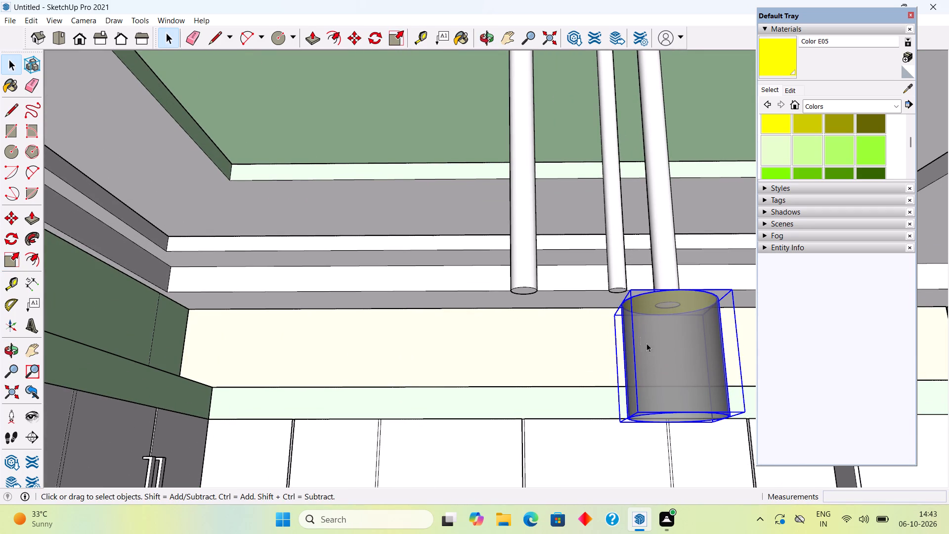
{"action": "key", "text": "m"}
{"action": "left_click", "coordinate": [631, 292]}
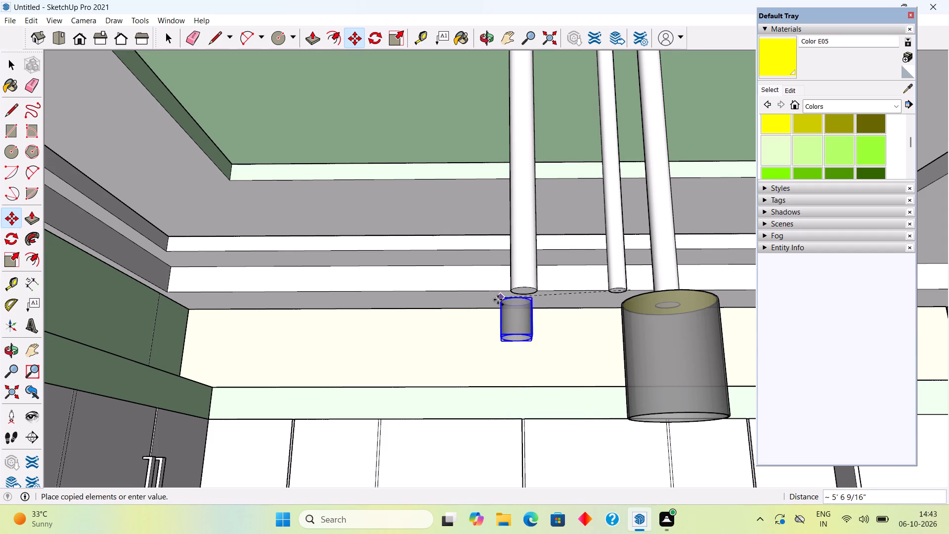
{"action": "left_click", "coordinate": [513, 288]}
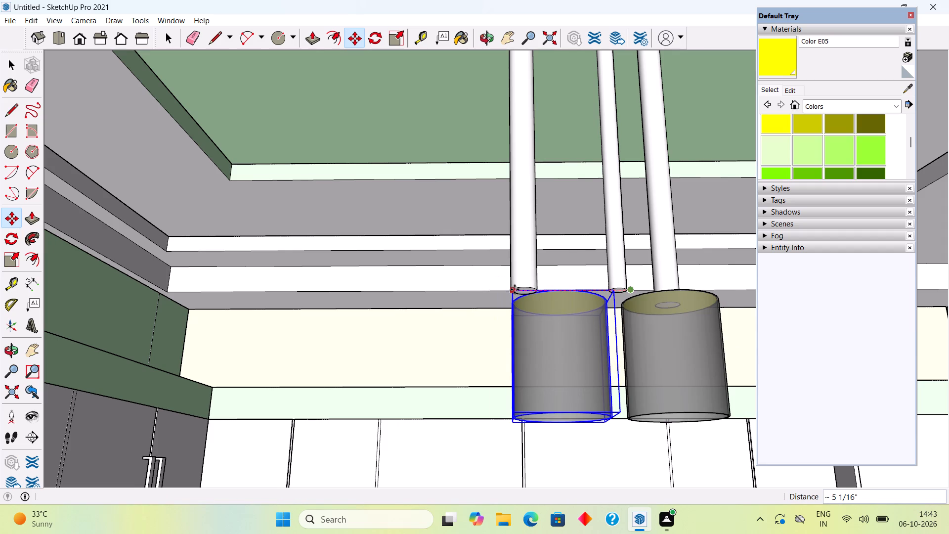
{"action": "left_click", "coordinate": [511, 290]}
{"action": "middle_click_drag", "start_coordinate": [528, 340], "coordinate": [511, 310]}
{"action": "middle_click_drag", "start_coordinate": [522, 361], "coordinate": [578, 405]}
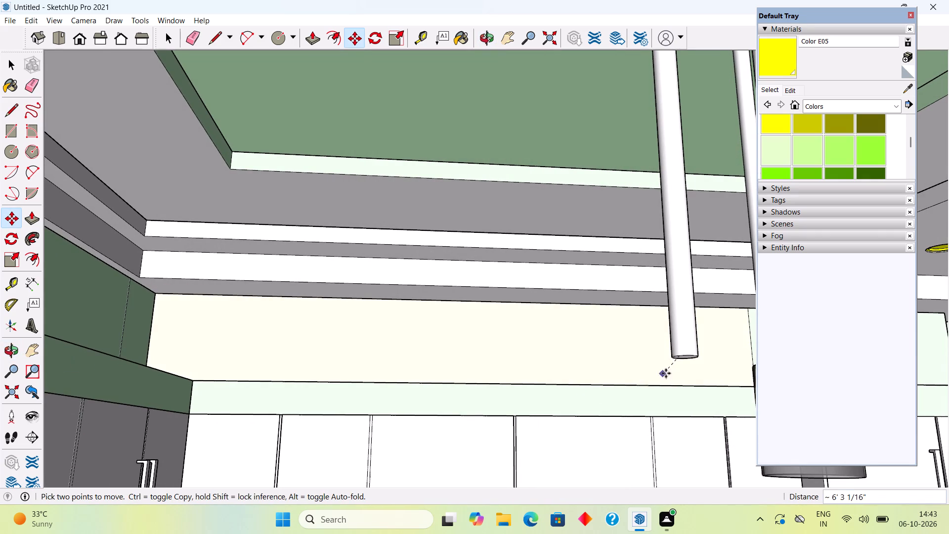
{"action": "left_click", "coordinate": [677, 351]}
Move the copied lamp shade about 3 9/16" so it sits centred beneath the middle rod.
{"action": "middle_click_drag", "start_coordinate": [630, 377], "coordinate": [555, 377]}
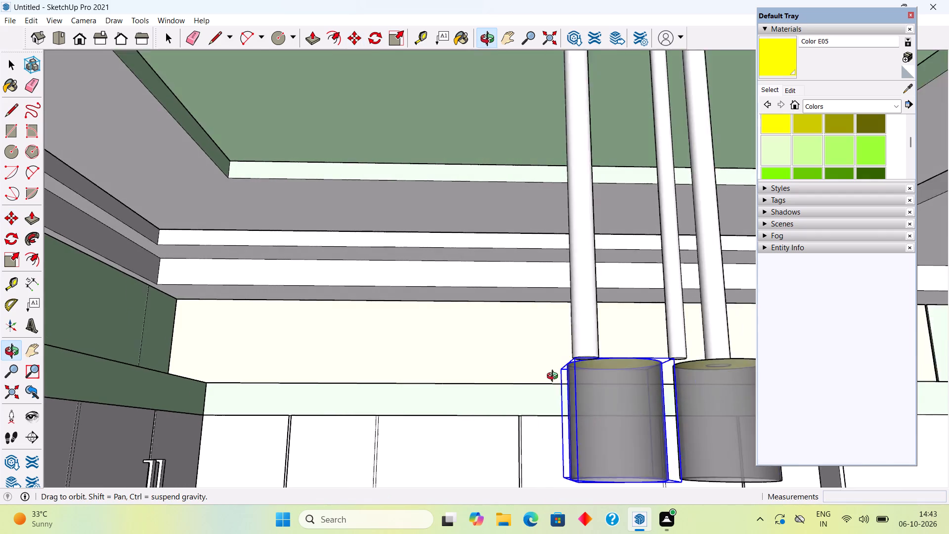
{"action": "middle_click_drag", "start_coordinate": [555, 377], "coordinate": [529, 351]}
{"action": "scroll", "coordinate": [529, 351], "scroll_direction": "down", "scroll_amount": 2}
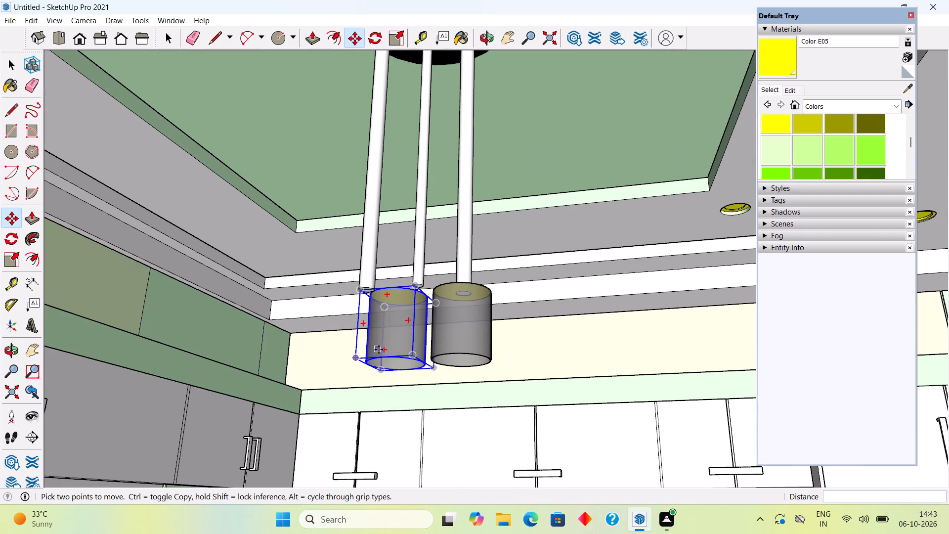
{"action": "middle_click_drag", "start_coordinate": [375, 347], "coordinate": [308, 340]}
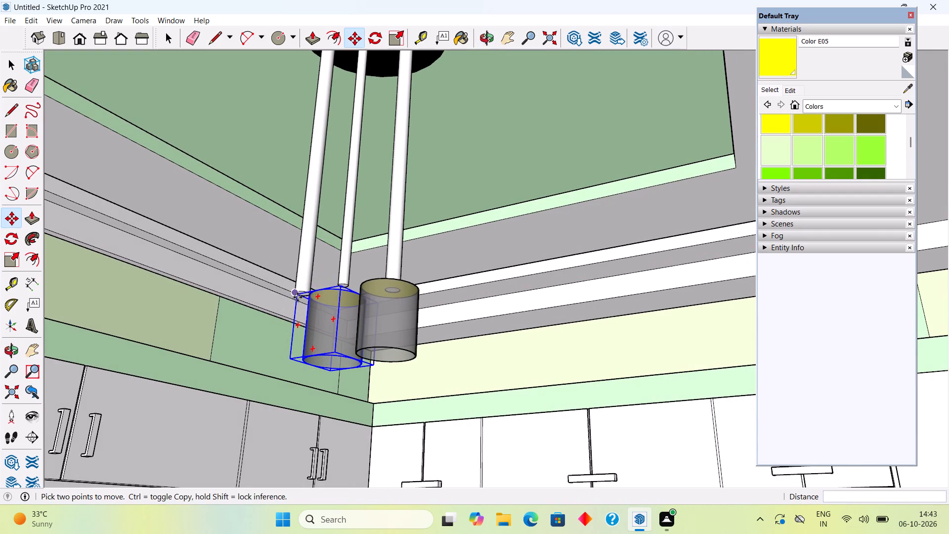
{"action": "left_click", "coordinate": [298, 297]}
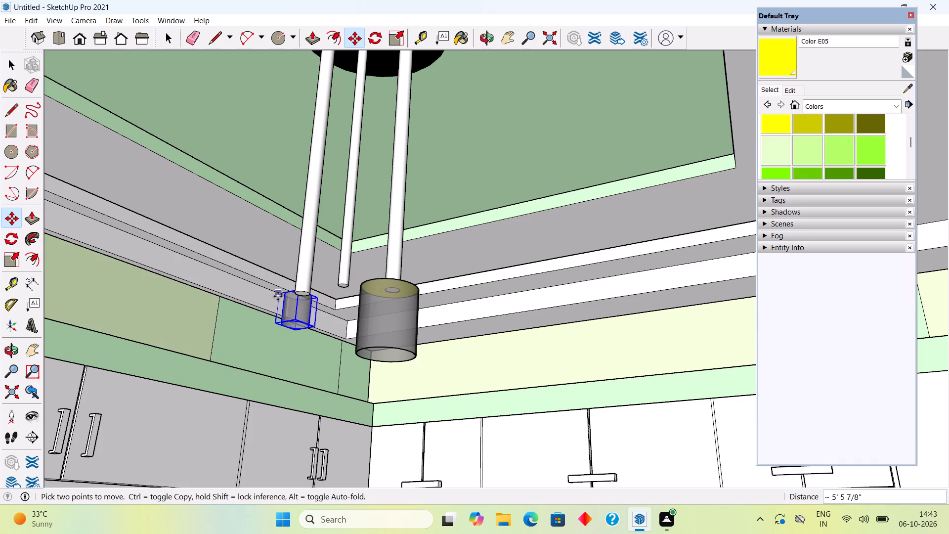
{"action": "left_click", "coordinate": [295, 290]}
{"action": "middle_click_drag", "start_coordinate": [297, 294], "coordinate": [306, 318]}
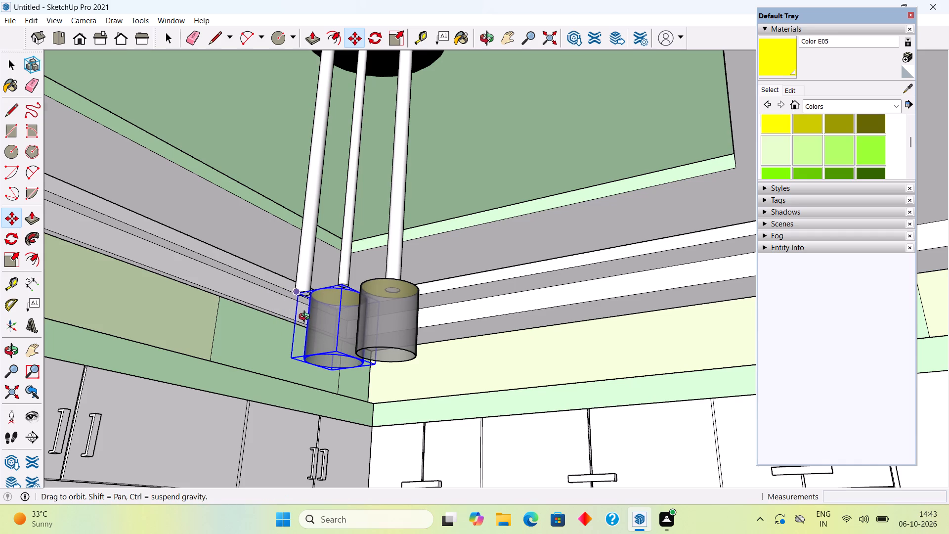
{"action": "middle_click_drag", "start_coordinate": [306, 318], "coordinate": [345, 407]}
{"action": "scroll", "coordinate": [345, 407], "scroll_direction": "down", "scroll_amount": 2}
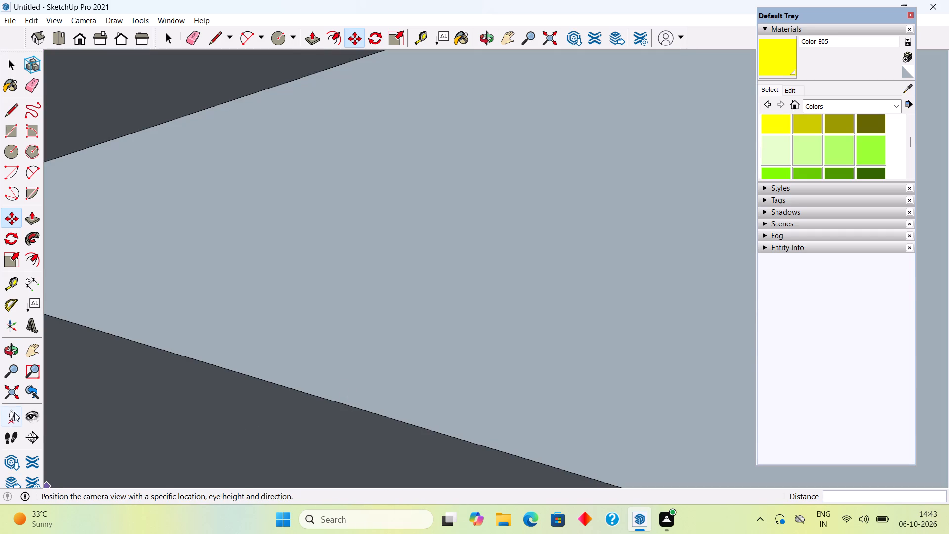
{"action": "left_click", "coordinate": [14, 391]}
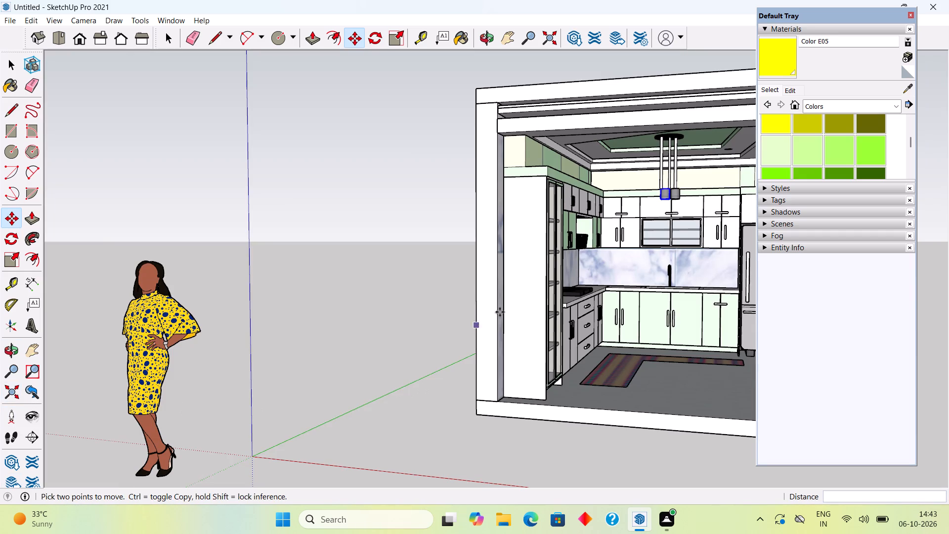
{"action": "scroll", "coordinate": [605, 263], "scroll_direction": "up", "scroll_amount": 5}
{"action": "scroll", "coordinate": [690, 153], "scroll_direction": "up", "scroll_amount": 9}
{"action": "middle_click_drag", "start_coordinate": [597, 220], "coordinate": [539, 280]}
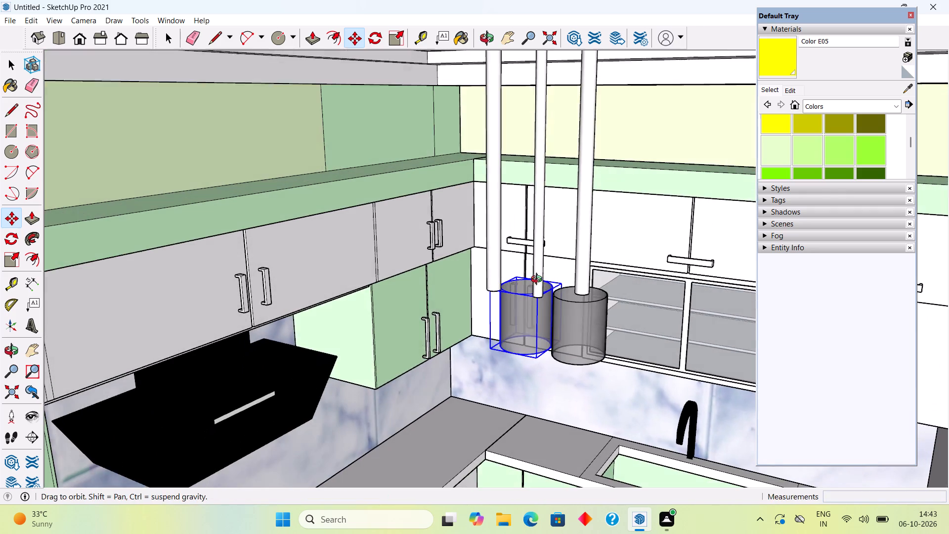
{"action": "middle_click_drag", "start_coordinate": [539, 280], "coordinate": [539, 281]}
{"action": "scroll", "coordinate": [531, 289], "scroll_direction": "up", "scroll_amount": 3}
{"action": "left_click", "coordinate": [536, 307]}
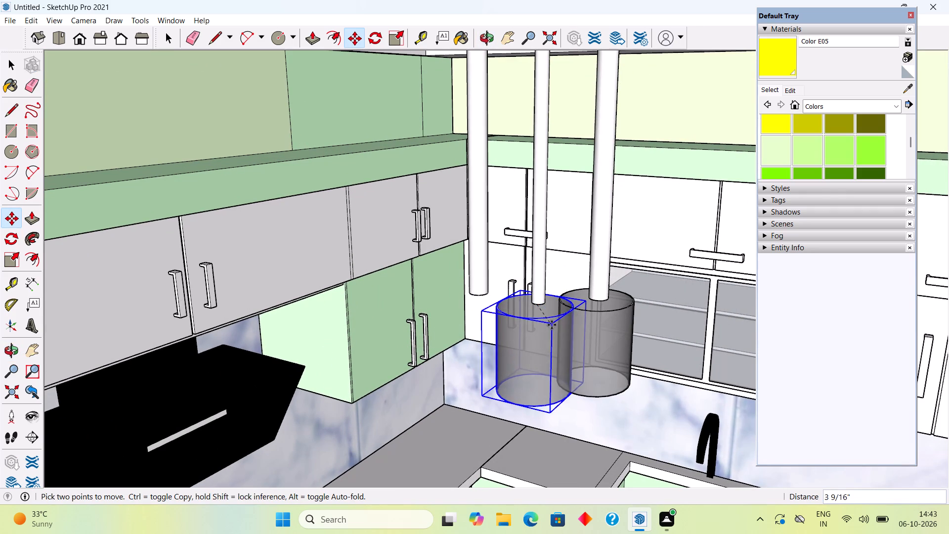
{"action": "left_click", "coordinate": [555, 323]}
Copy the middle rod's lamp shade across to the end of the remaining bare rod.
{"action": "middle_click_drag", "start_coordinate": [552, 320], "coordinate": [569, 230]}
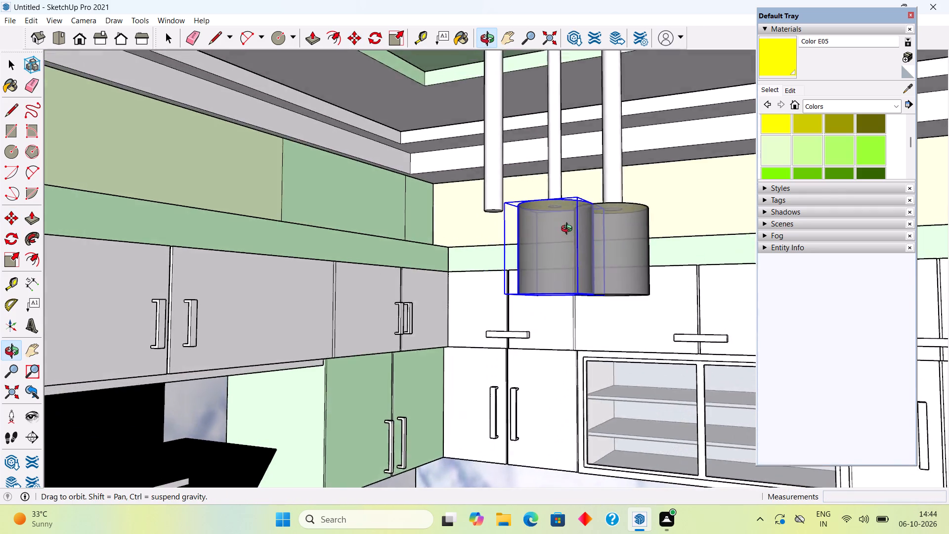
{"action": "middle_click_drag", "start_coordinate": [569, 230], "coordinate": [611, 247]}
{"action": "scroll", "coordinate": [568, 233], "scroll_direction": "up", "scroll_amount": 4}
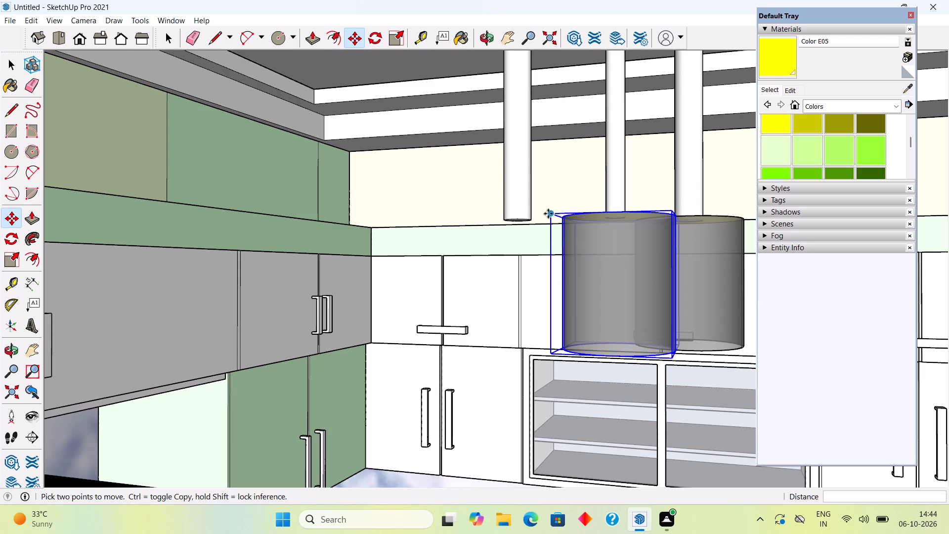
{"action": "left_click", "coordinate": [548, 214]}
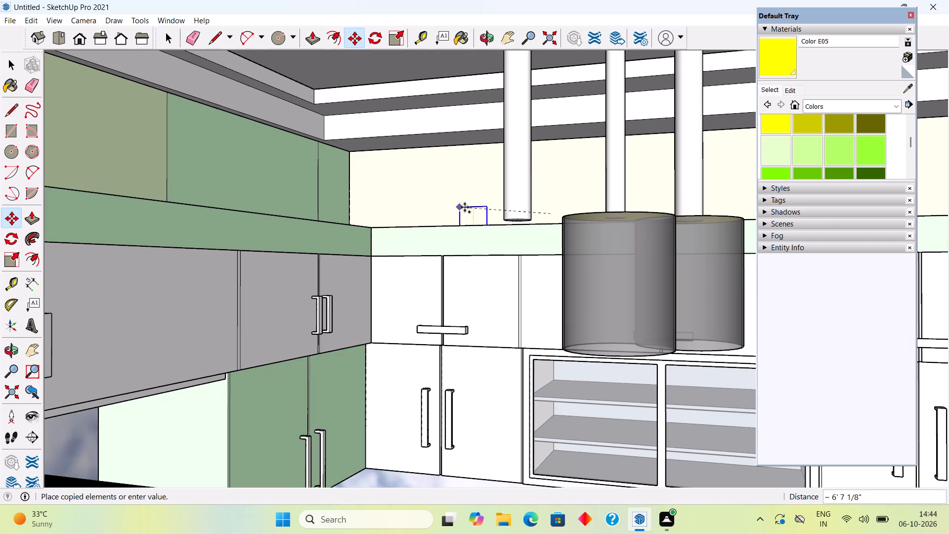
{"action": "left_click", "coordinate": [483, 213]}
Shift the third lamp shade outward in two moves, about 7/16" and 1 5/16", to centre it beneath its rod.
{"action": "middle_click_drag", "start_coordinate": [613, 274], "coordinate": [687, 304]}
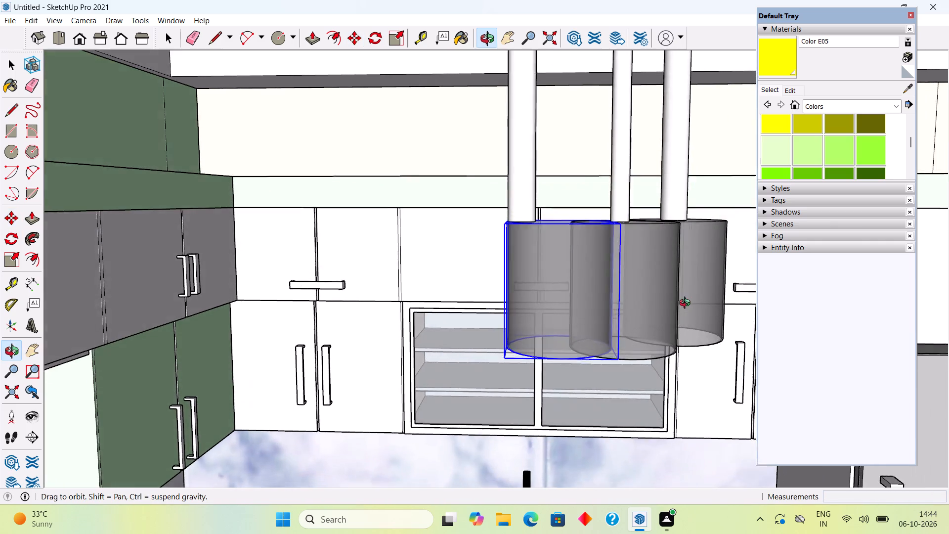
{"action": "middle_click_drag", "start_coordinate": [687, 304], "coordinate": [691, 310]}
{"action": "scroll", "coordinate": [406, 232], "scroll_direction": "up", "scroll_amount": 4}
{"action": "scroll", "coordinate": [481, 260], "scroll_direction": "down", "scroll_amount": 6}
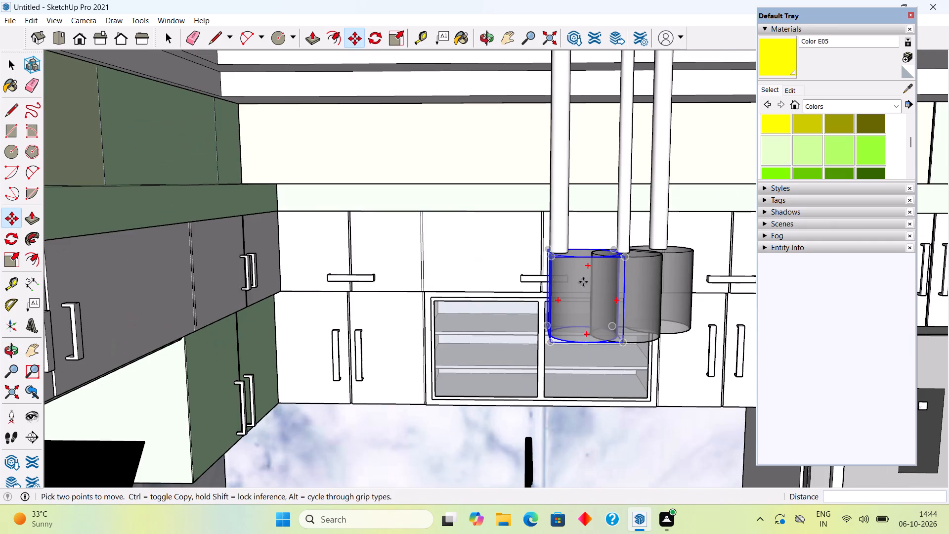
{"action": "scroll", "coordinate": [632, 268], "scroll_direction": "up", "scroll_amount": 4}
{"action": "scroll", "coordinate": [634, 268], "scroll_direction": "down", "scroll_amount": 1}
{"action": "scroll", "coordinate": [634, 268], "scroll_direction": "up", "scroll_amount": 4}
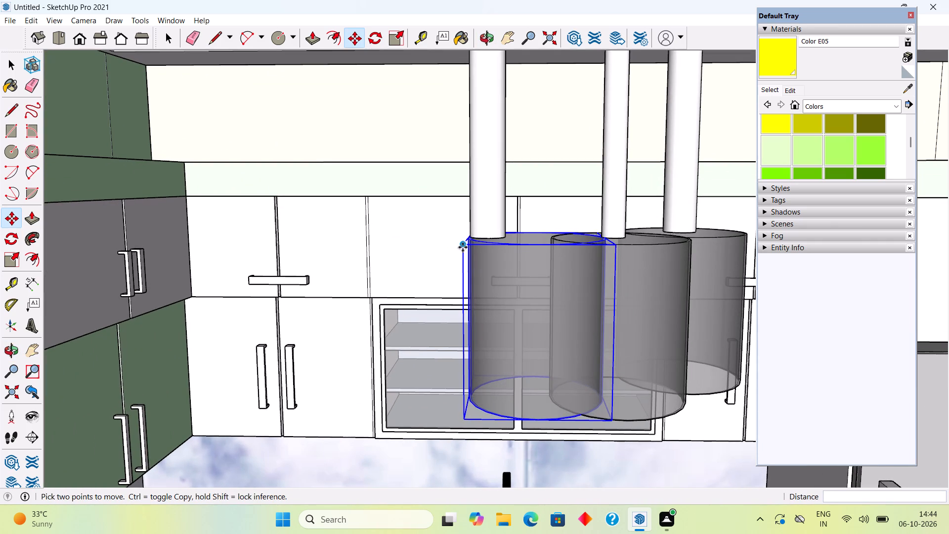
{"action": "left_click", "coordinate": [463, 247]}
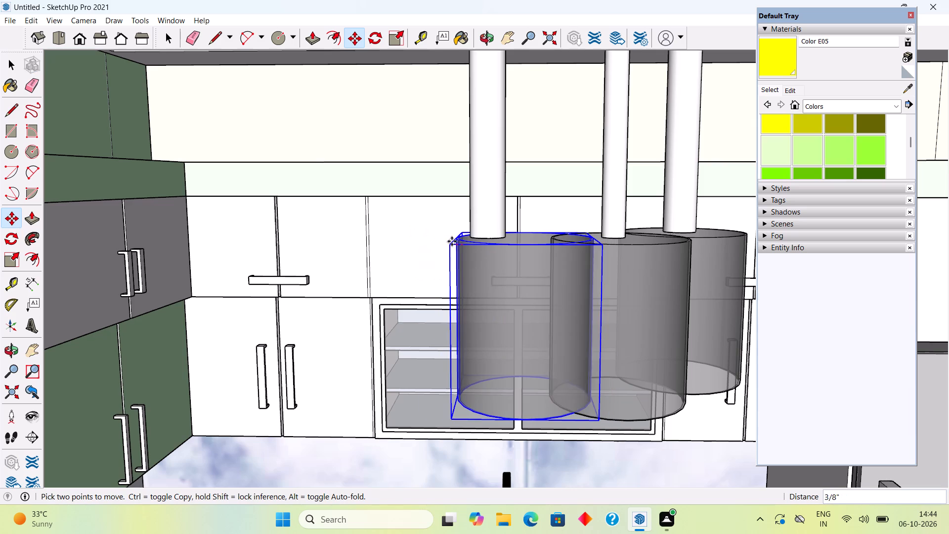
{"action": "left_click", "coordinate": [447, 238]}
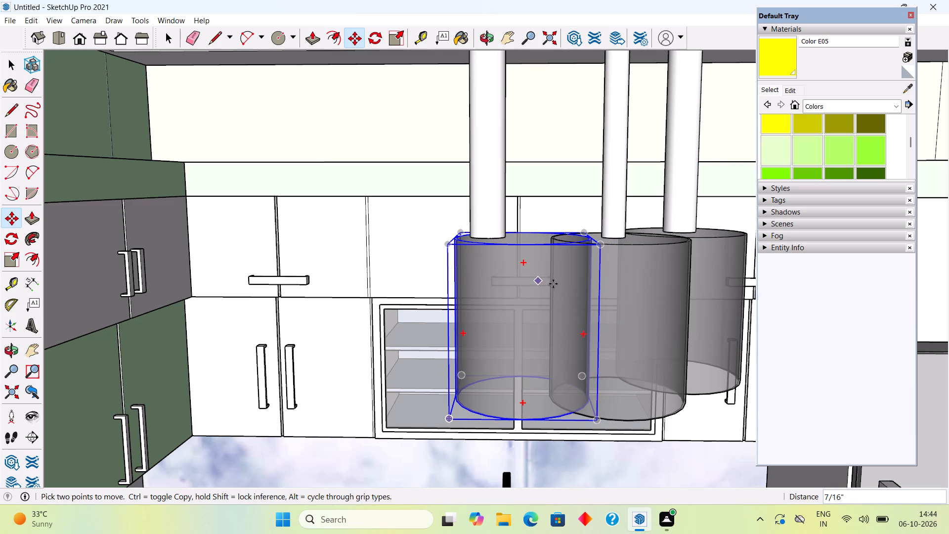
{"action": "middle_click", "coordinate": [554, 284]}
{"action": "left_click", "coordinate": [533, 289]}
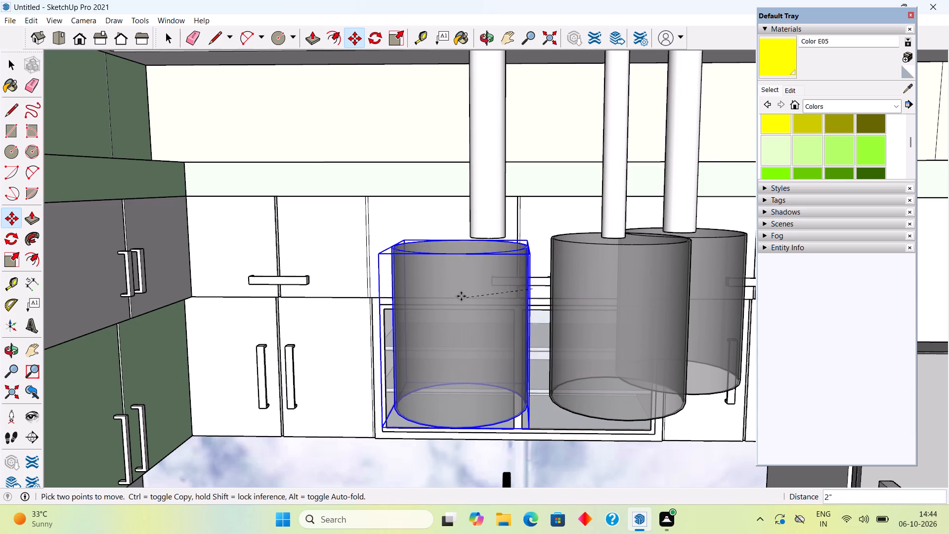
{"action": "left_click", "coordinate": [487, 284]}
Clear the selection and examine how the three-shade hanging fixture sits in the kitchen from several angles.
{"action": "middle_click_drag", "start_coordinate": [495, 282], "coordinate": [377, 225]}
{"action": "scroll", "coordinate": [386, 228], "scroll_direction": "down", "scroll_amount": 12}
{"action": "left_click", "coordinate": [376, 225]}
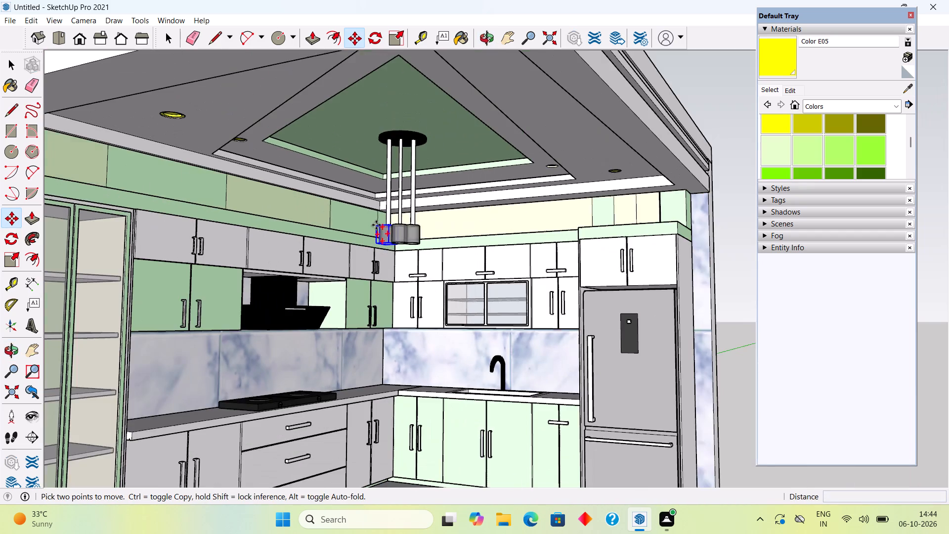
{"action": "key", "text": "space"}
{"action": "middle_click_drag", "start_coordinate": [531, 209], "coordinate": [340, 136]}
{"action": "scroll", "coordinate": [339, 132], "scroll_direction": "down", "scroll_amount": 2}
{"action": "left_click", "coordinate": [585, 72]}
{"action": "scroll", "coordinate": [355, 242], "scroll_direction": "up", "scroll_amount": 1}
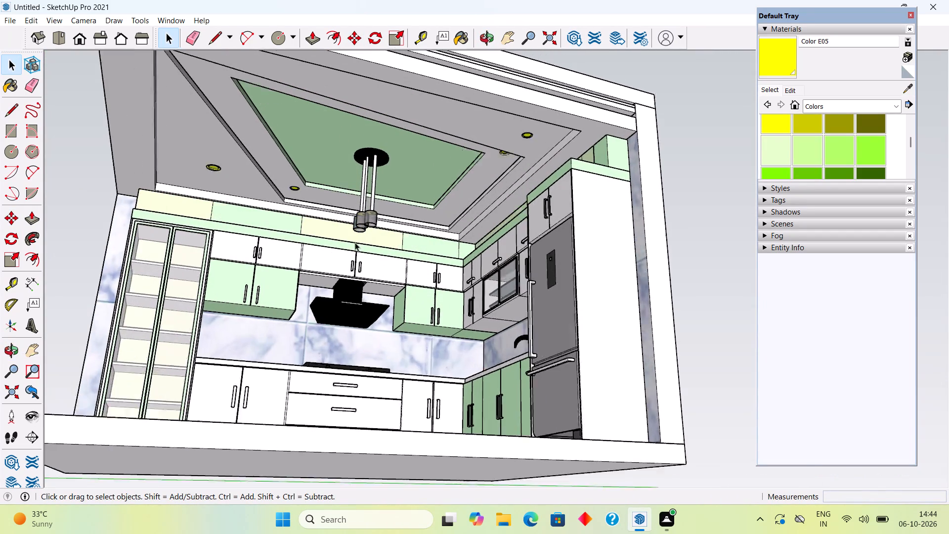
{"action": "scroll", "coordinate": [355, 242], "scroll_direction": "up", "scroll_amount": 3}
{"action": "scroll", "coordinate": [388, 195], "scroll_direction": "up", "scroll_amount": 4}
{"action": "middle_click_drag", "start_coordinate": [370, 216], "coordinate": [438, 224]}
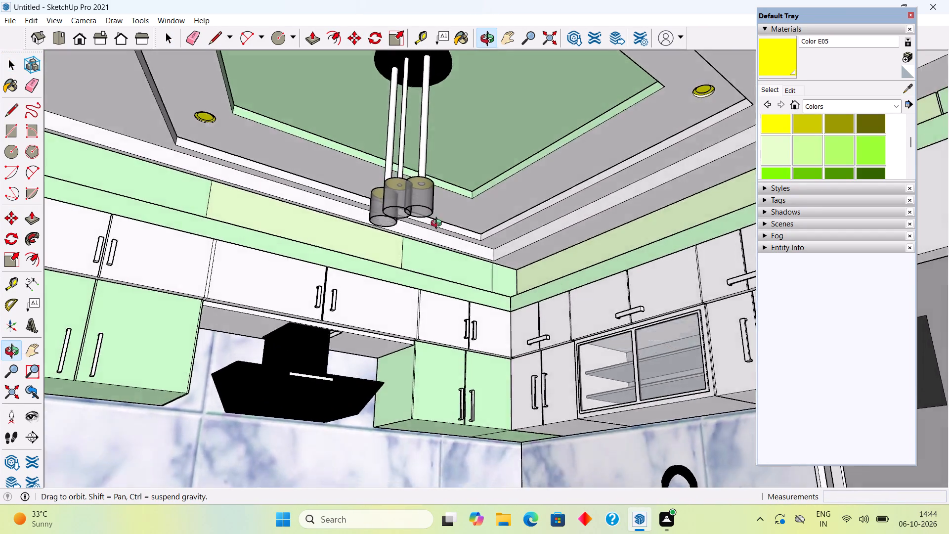
{"action": "middle_click_drag", "start_coordinate": [438, 224], "coordinate": [484, 366]}
{"action": "middle_click_drag", "start_coordinate": [478, 329], "coordinate": [446, 212]}
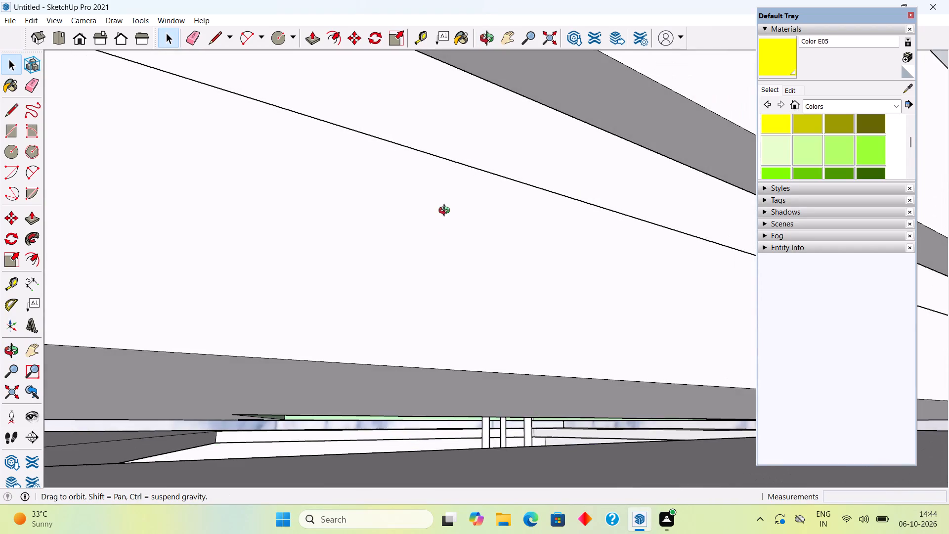
{"action": "middle_click_drag", "start_coordinate": [446, 212], "coordinate": [428, 214]}
Paint the group of three hanging rods black with Color M09.
{"action": "scroll", "coordinate": [428, 214], "scroll_direction": "down", "scroll_amount": 3}
{"action": "middle_click_drag", "start_coordinate": [534, 420], "coordinate": [511, 318]}
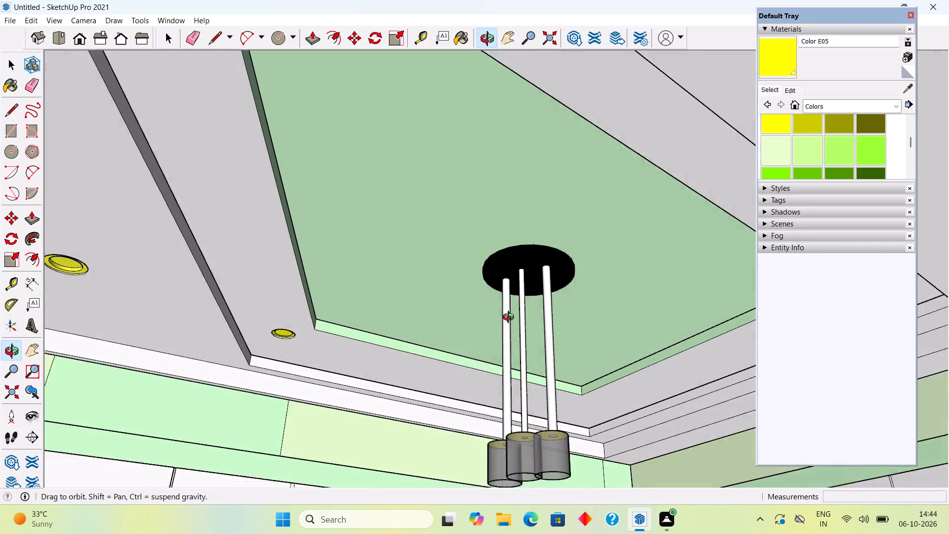
{"action": "middle_click_drag", "start_coordinate": [511, 318], "coordinate": [509, 314]}
{"action": "left_click", "coordinate": [537, 340]}
{"action": "scroll", "coordinate": [538, 337], "scroll_direction": "up", "scroll_amount": 4}
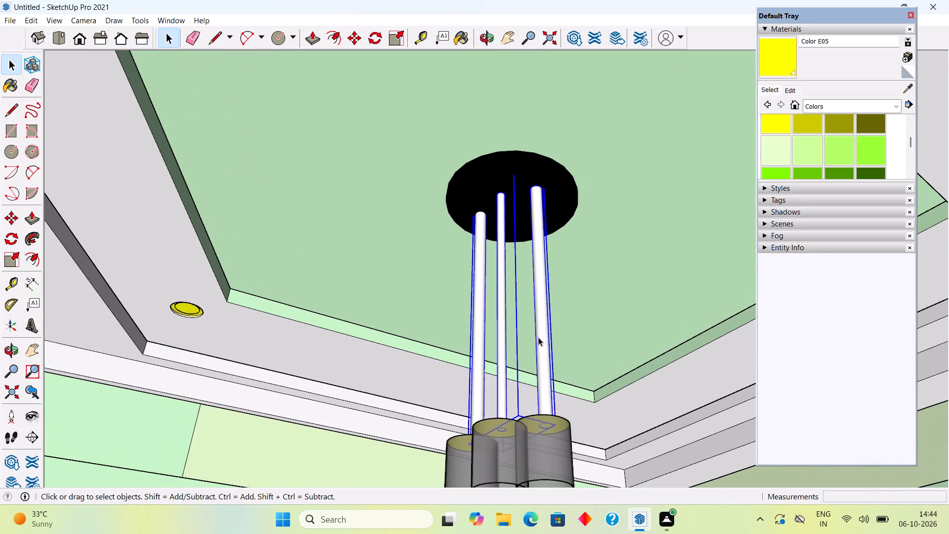
{"action": "scroll", "coordinate": [847, 145], "scroll_direction": "down", "scroll_amount": 3}
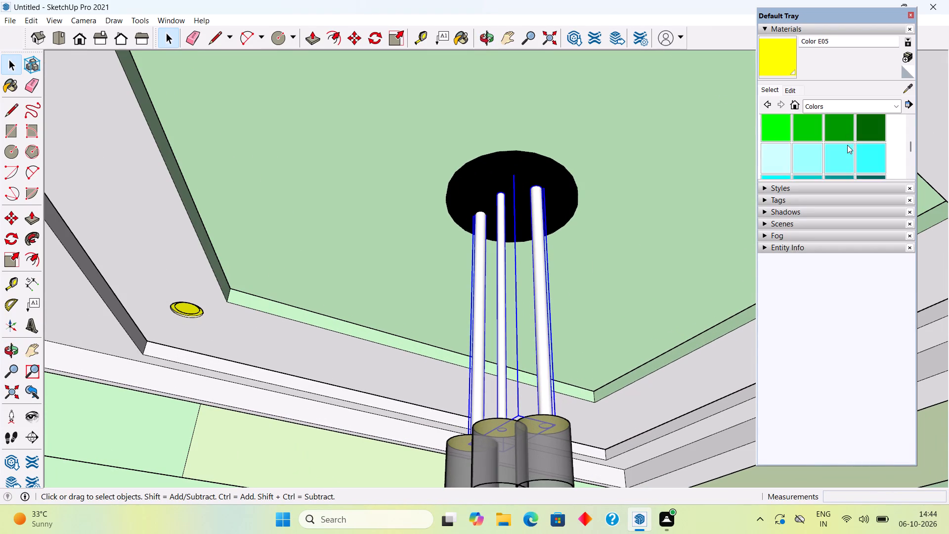
{"action": "scroll", "coordinate": [847, 145], "scroll_direction": "down", "scroll_amount": 7}
{"action": "left_click", "coordinate": [801, 133]}
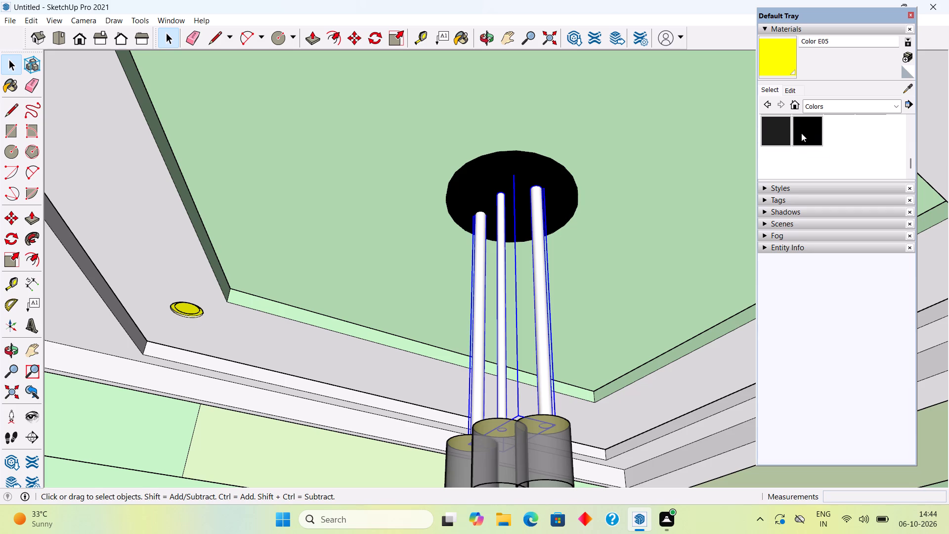
{"action": "left_click", "coordinate": [542, 285]}
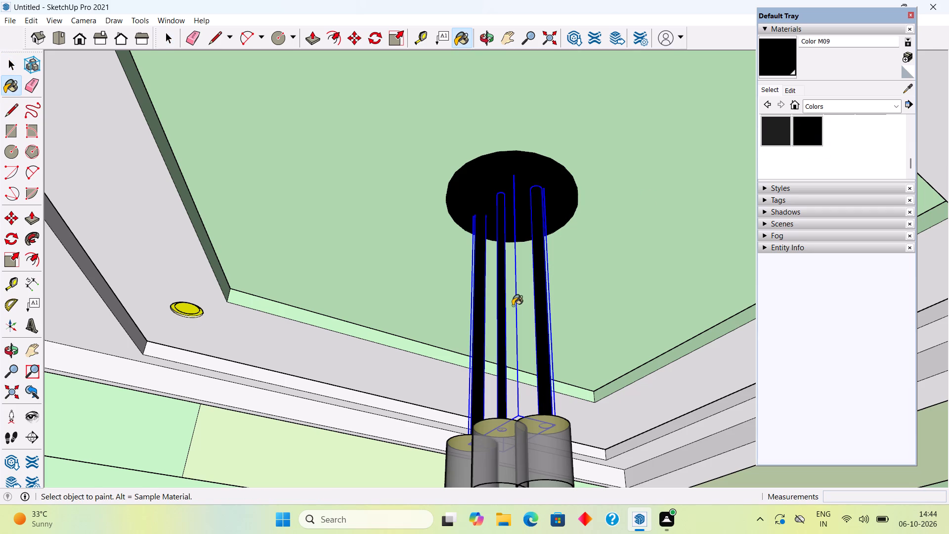
Clear the selection and examine the finished kitchen with its ceiling and hanging light fixture from several angles and distances.
{"action": "key", "text": "space"}
{"action": "scroll", "coordinate": [514, 304], "scroll_direction": "down", "scroll_amount": 15}
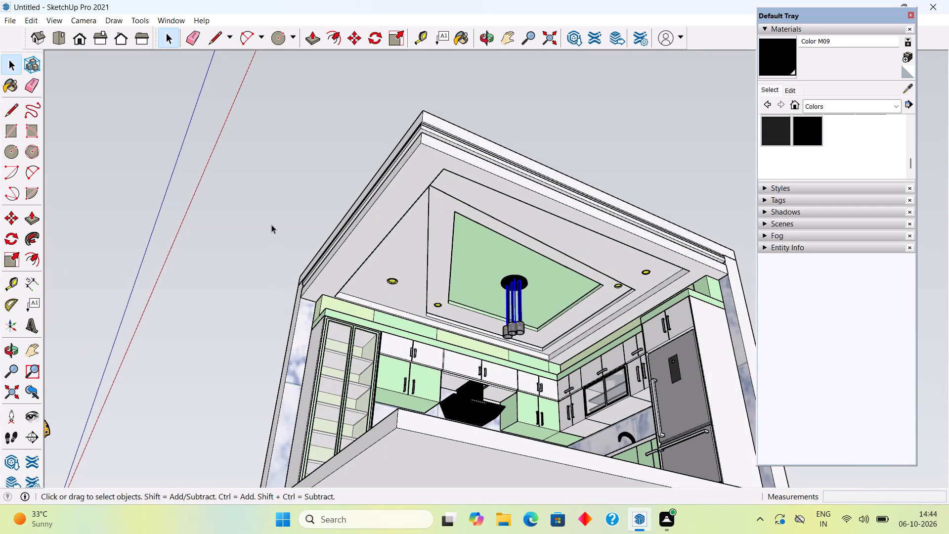
{"action": "left_click", "coordinate": [271, 224]}
{"action": "middle_click_drag", "start_coordinate": [393, 280], "coordinate": [494, 324]}
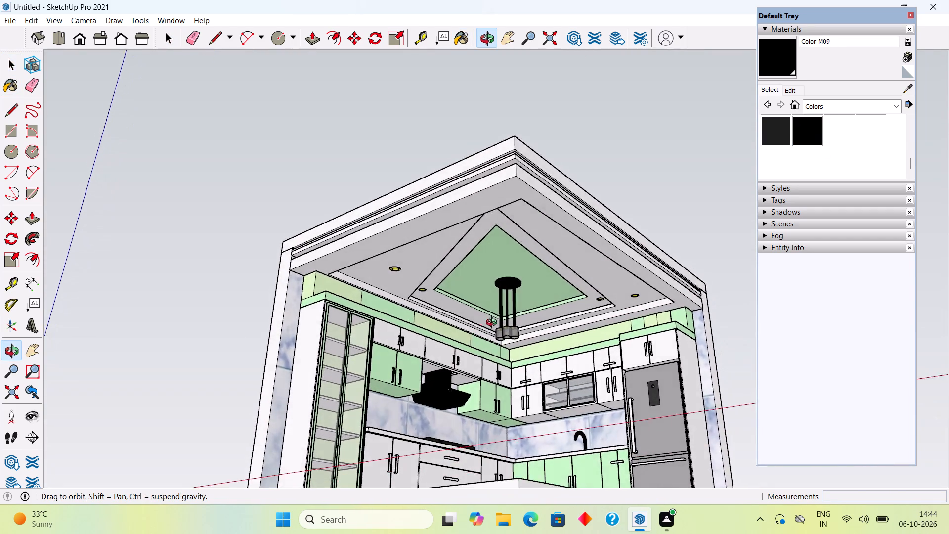
{"action": "middle_click_drag", "start_coordinate": [494, 324], "coordinate": [528, 334]}
{"action": "scroll", "coordinate": [528, 334], "scroll_direction": "down", "scroll_amount": 3}
{"action": "middle_click_drag", "start_coordinate": [529, 395], "coordinate": [518, 459]}
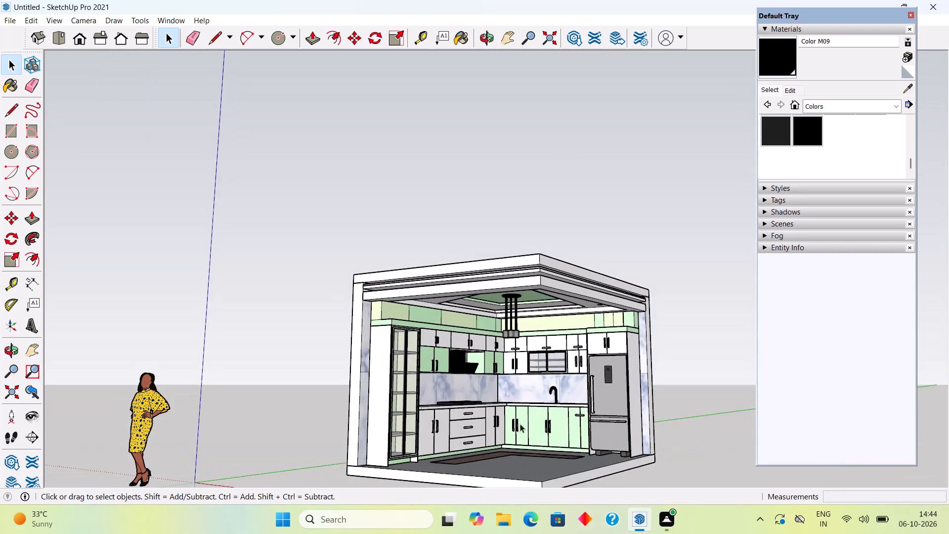
{"action": "scroll", "coordinate": [523, 402], "scroll_direction": "up", "scroll_amount": 5}
{"action": "middle_click_drag", "start_coordinate": [499, 362], "coordinate": [424, 313]}
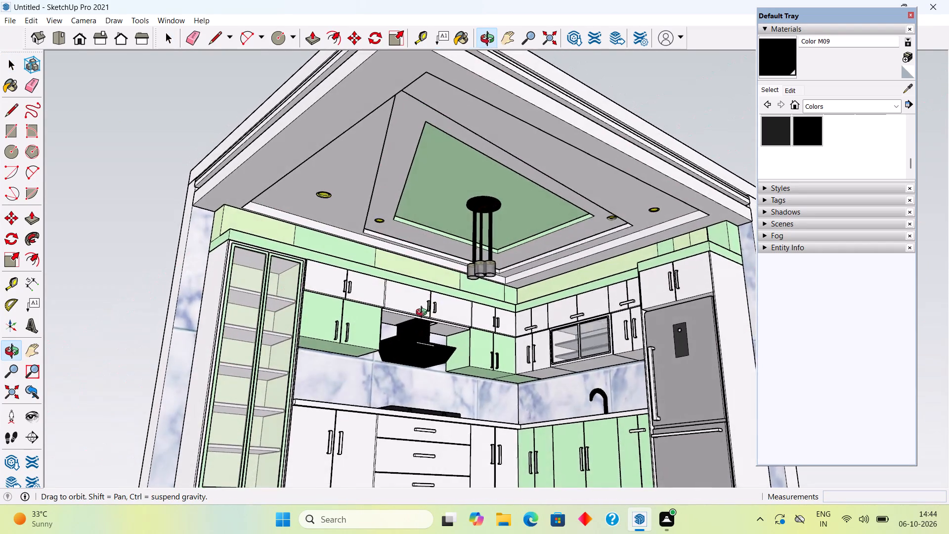
{"action": "middle_click_drag", "start_coordinate": [424, 313], "coordinate": [366, 322]}
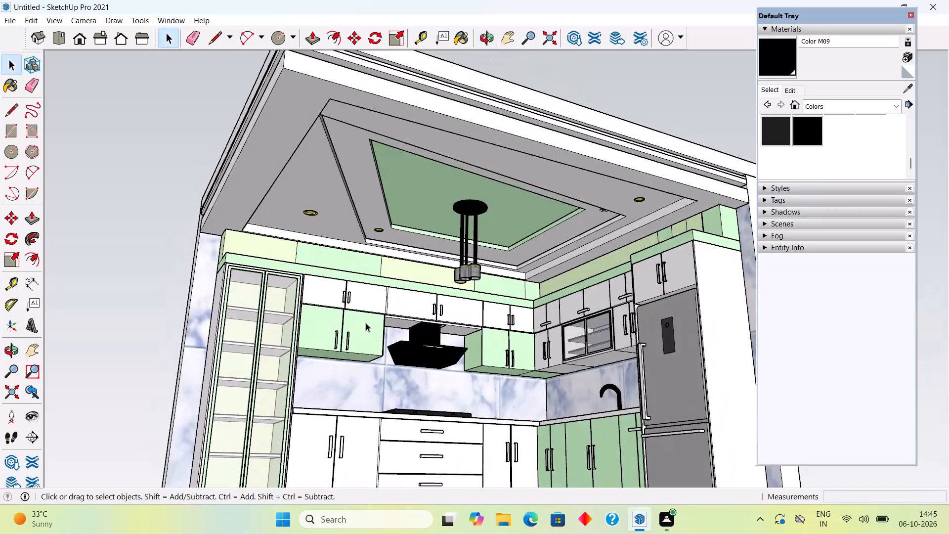
{"action": "scroll", "coordinate": [358, 315], "scroll_direction": "down", "scroll_amount": 5}
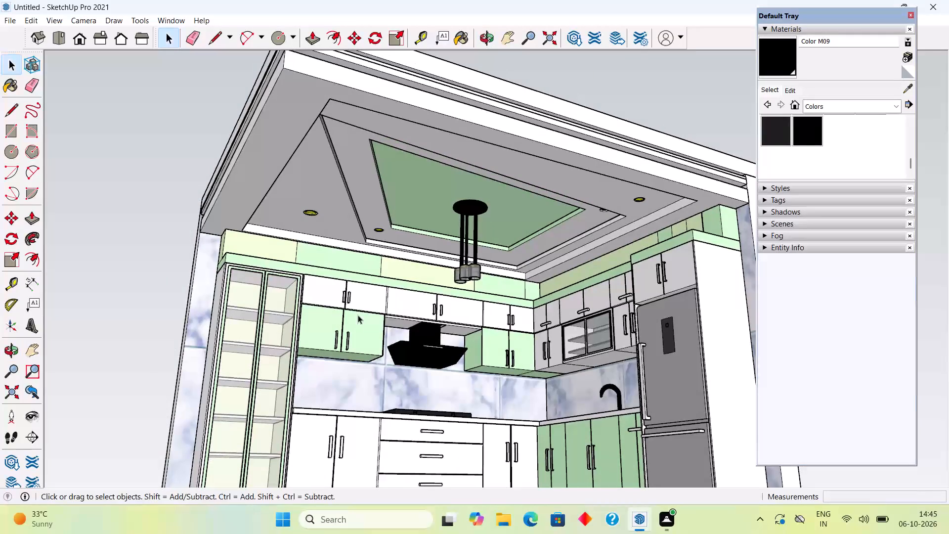
{"action": "scroll", "coordinate": [275, 245], "scroll_direction": "down", "scroll_amount": 3}
{"action": "middle_click_drag", "start_coordinate": [336, 264], "coordinate": [362, 366]}
{"action": "scroll", "coordinate": [387, 336], "scroll_direction": "up", "scroll_amount": 5}
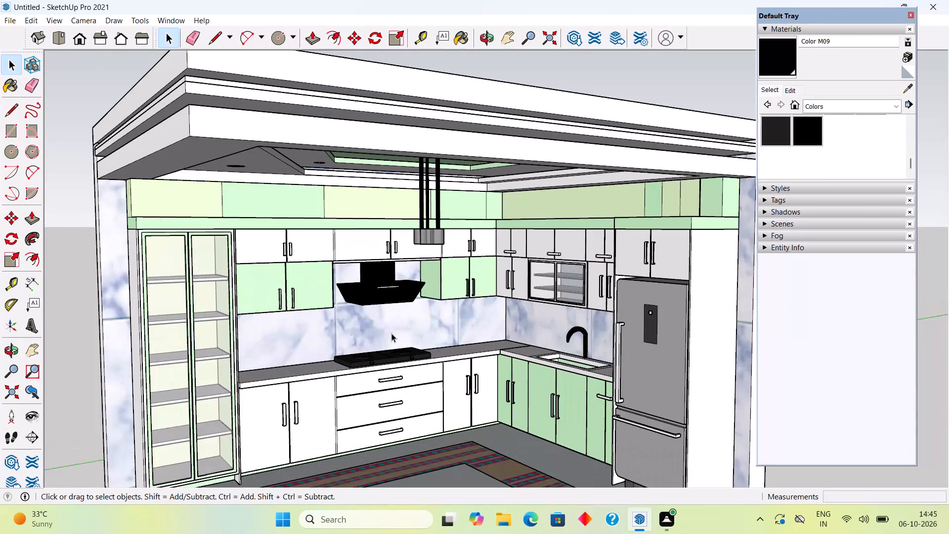
{"action": "middle_click_drag", "start_coordinate": [391, 328], "coordinate": [386, 256]}
{"action": "scroll", "coordinate": [386, 256], "scroll_direction": "down", "scroll_amount": 3}
{"action": "middle_click_drag", "start_coordinate": [402, 300], "coordinate": [426, 338]}
{"action": "scroll", "coordinate": [421, 284], "scroll_direction": "up", "scroll_amount": 2}
{"action": "middle_click_drag", "start_coordinate": [414, 276], "coordinate": [407, 263]}
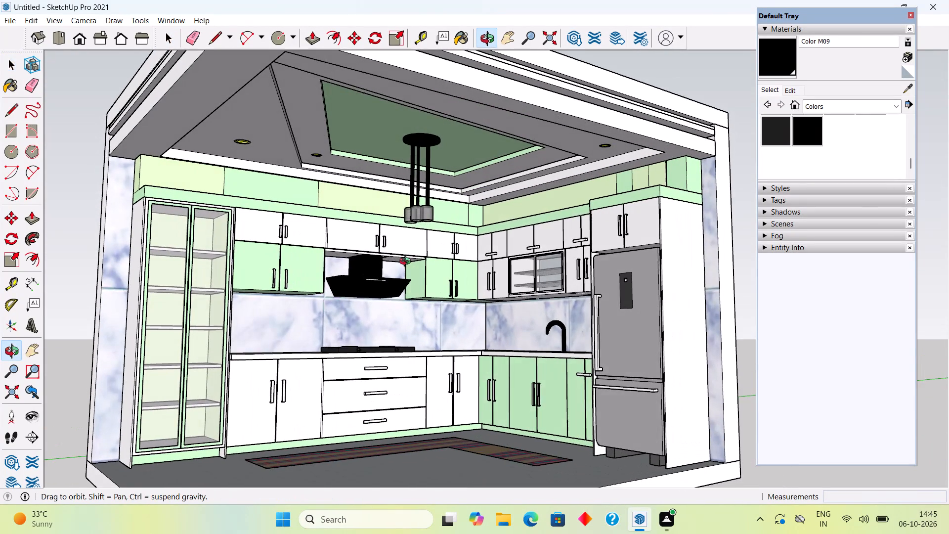
{"action": "middle_click_drag", "start_coordinate": [407, 263], "coordinate": [443, 248]}
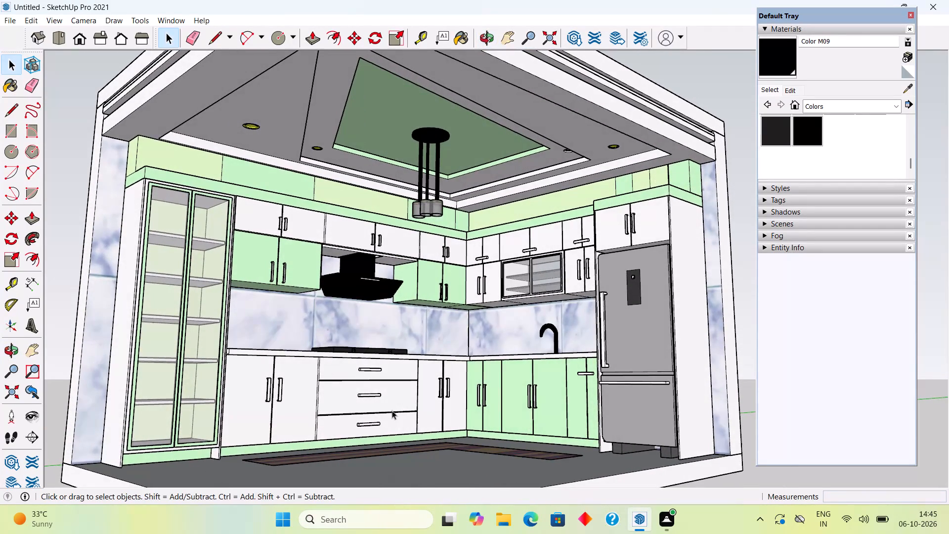
{"action": "scroll", "coordinate": [399, 413], "scroll_direction": "down", "scroll_amount": 3}
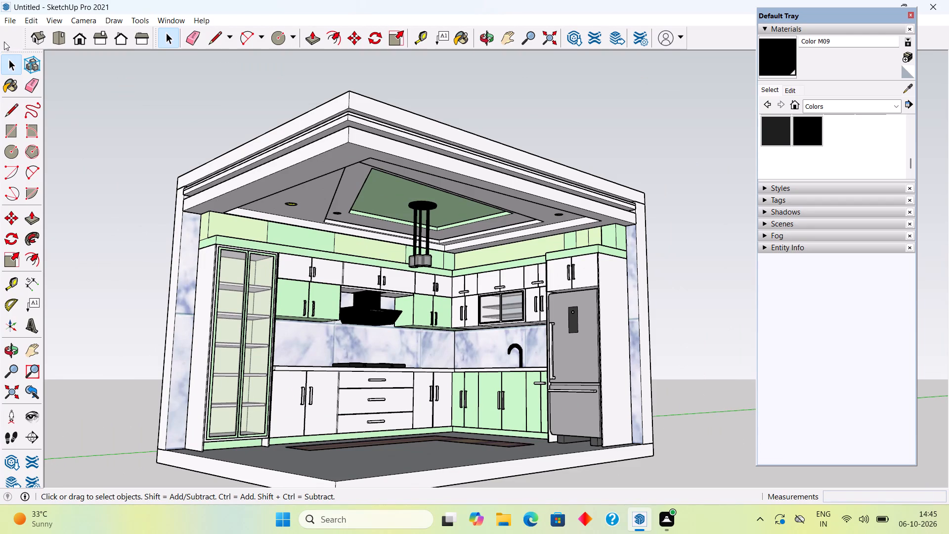
Save the model in the Downloads folder as a SketchUp model named "kitchen unit".
{"action": "left_click", "coordinate": [6, 20]}
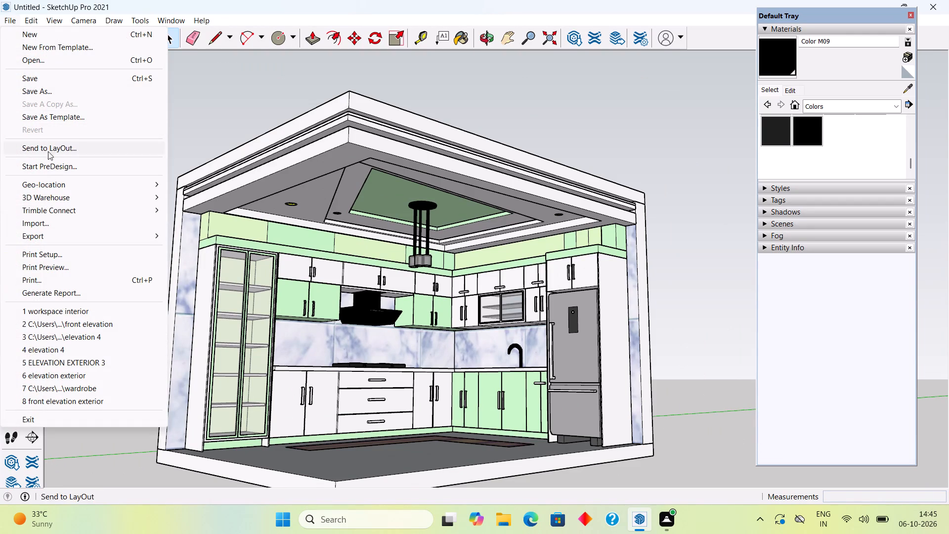
{"action": "left_click", "coordinate": [53, 93]}
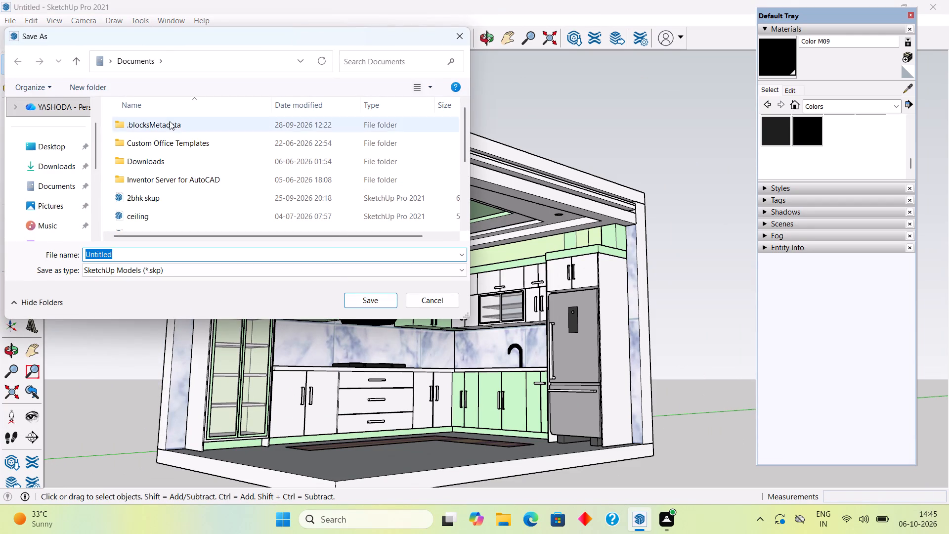
{"action": "left_click", "coordinate": [303, 59]}
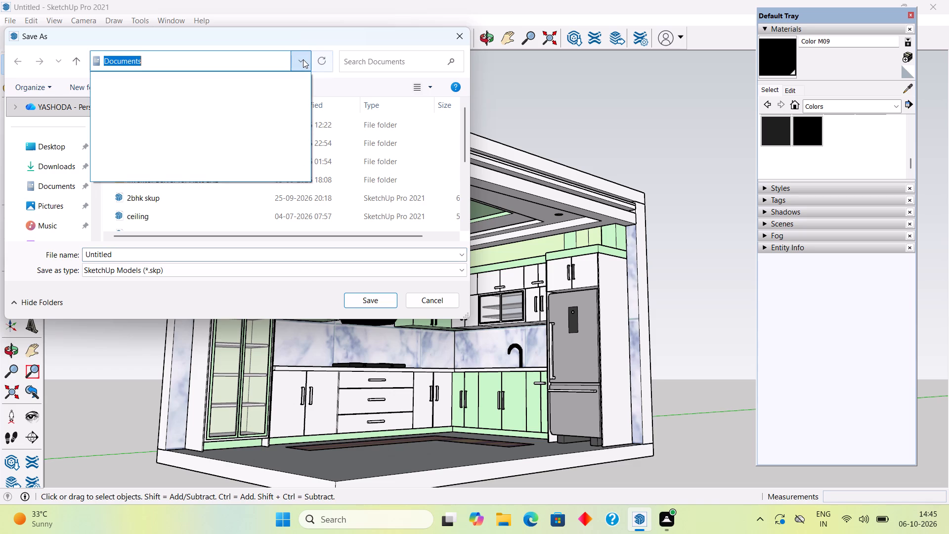
{"action": "left_click", "coordinate": [303, 59]}
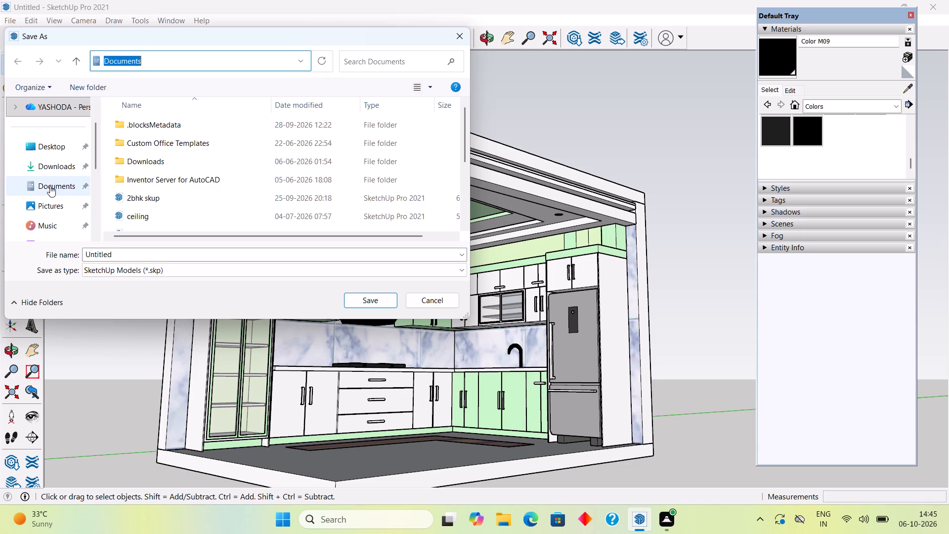
{"action": "left_click", "coordinate": [54, 165]}
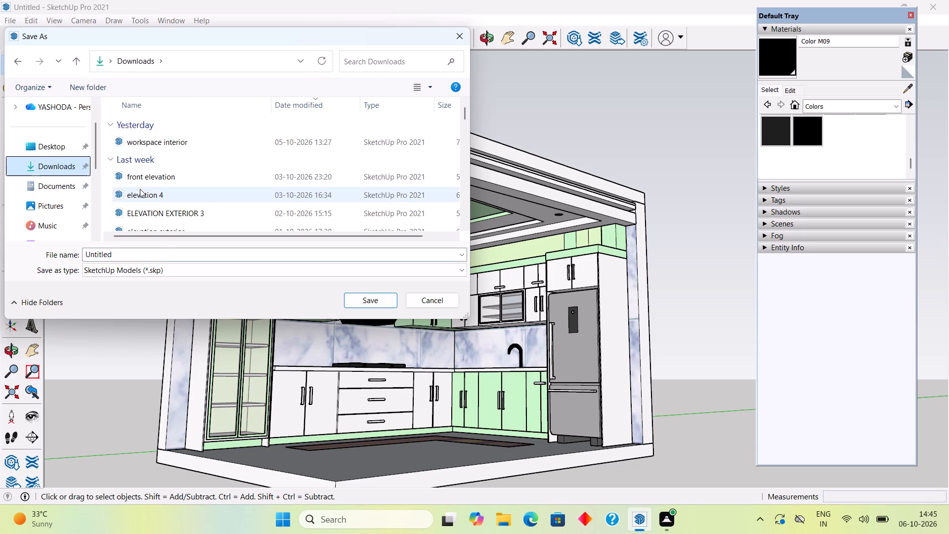
{"action": "left_click", "coordinate": [163, 255]}
{"action": "key", "text": "BackSpace"}
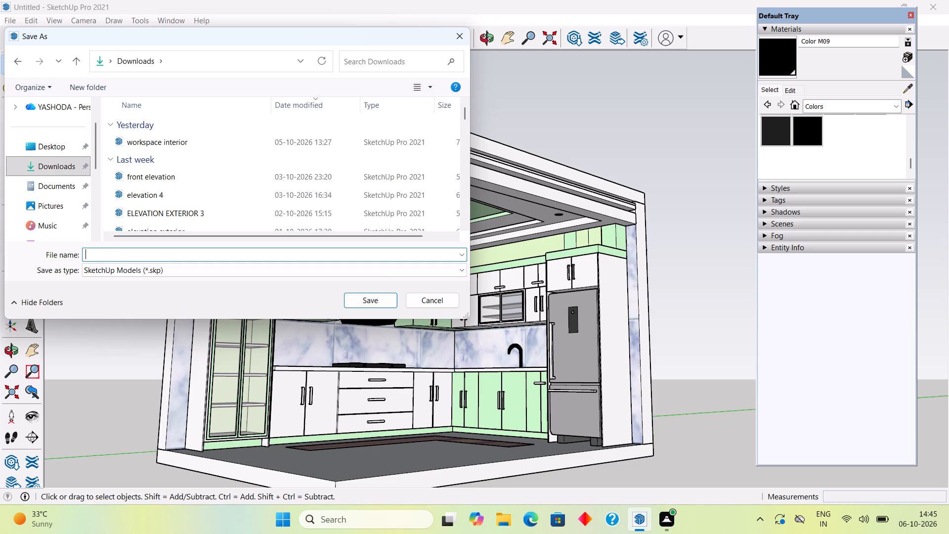
{"action": "type", "text": "kit"}
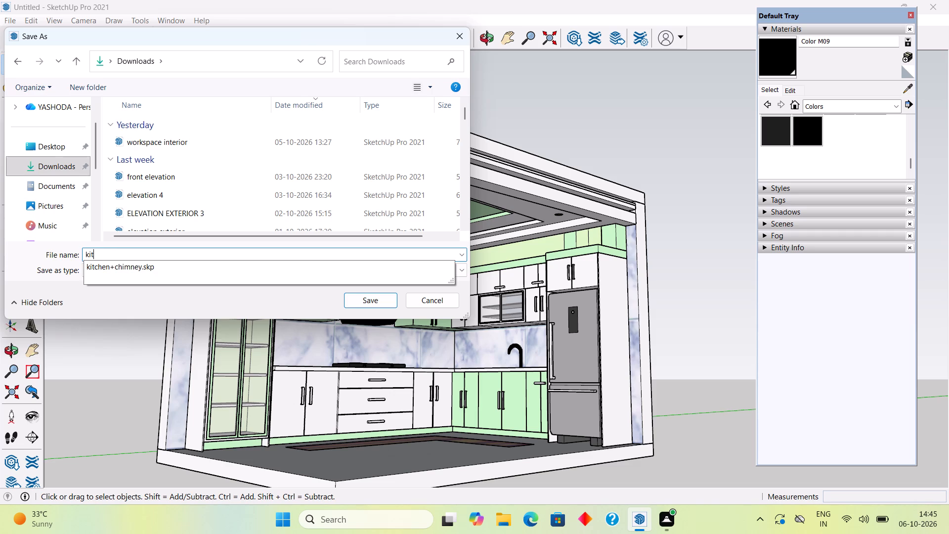
{"action": "type", "text": "chen"}
{"action": "key", "text": "space"}
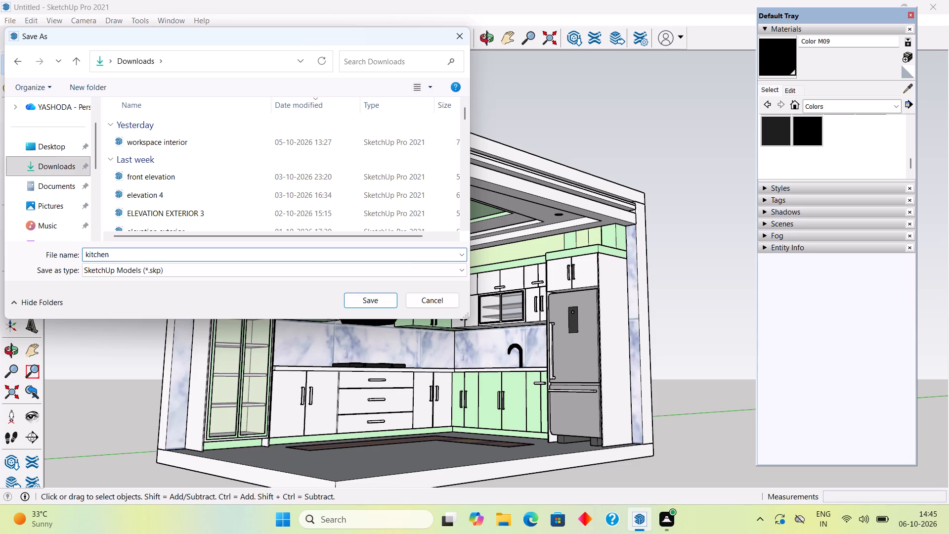
{"action": "type", "text": "unit"}
{"action": "left_click", "coordinate": [383, 301]}
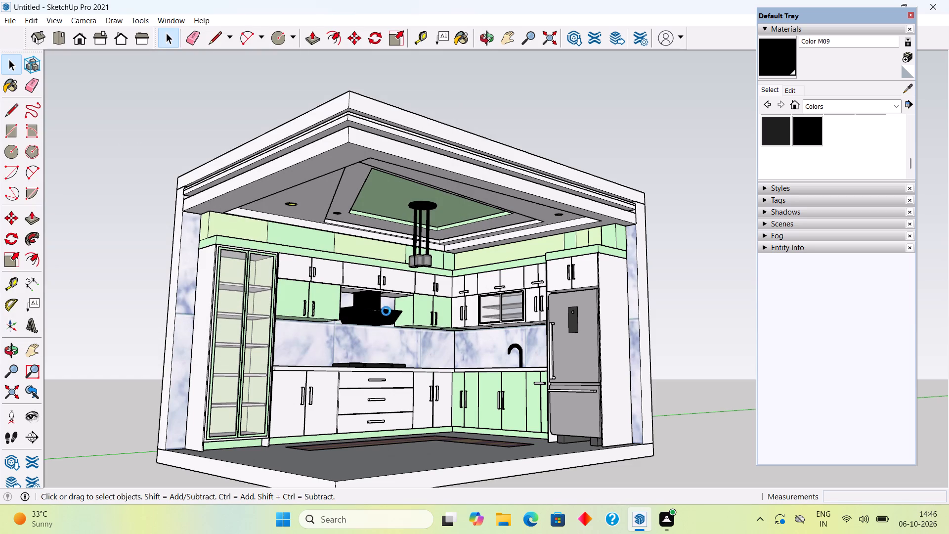